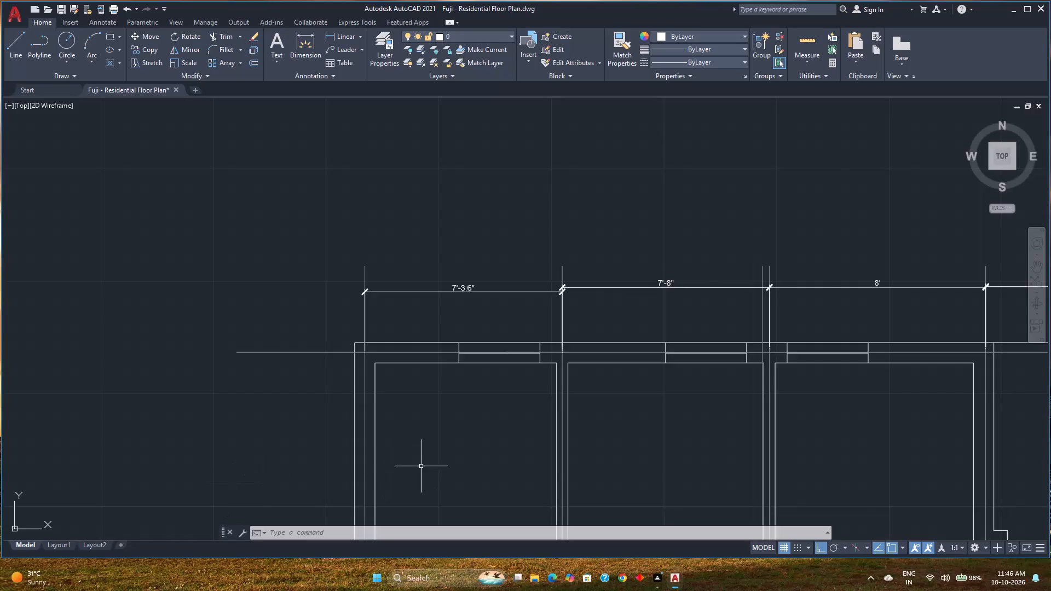
Examine the floor plan and the row of dimensions along its north wall from end to end.
scroll(437, 460, down, 2)
middle_drag(437, 460, 420, 389)
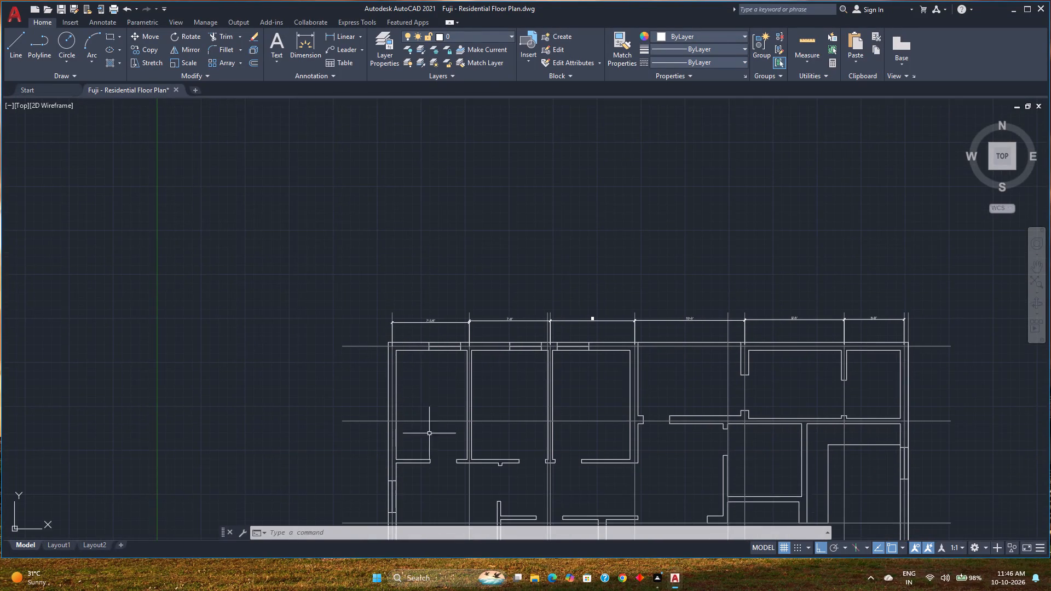
middle_drag(432, 443, 435, 366)
middle_drag(456, 442, 410, 398)
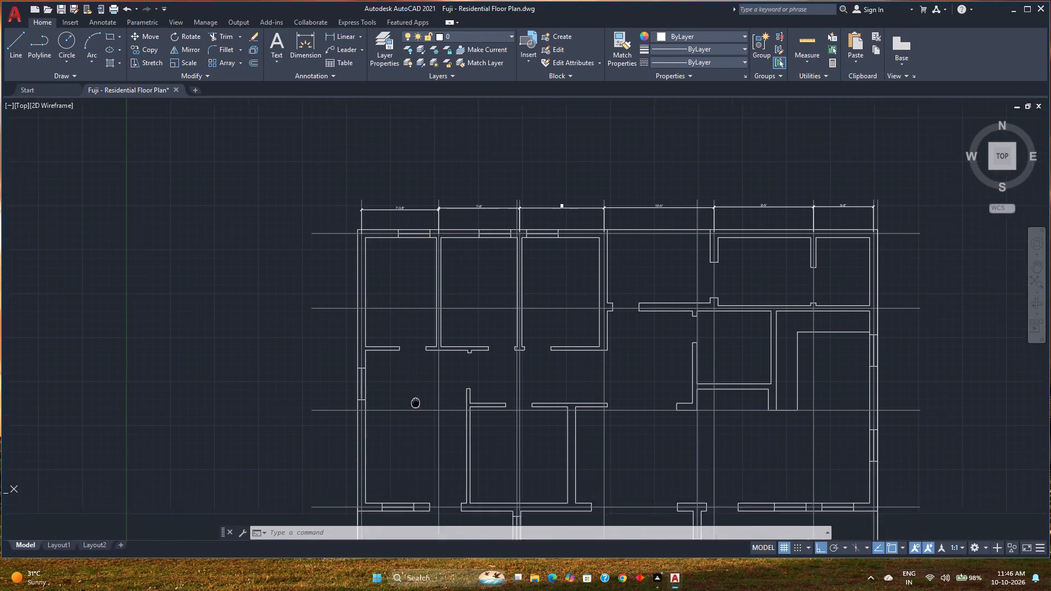
middle_drag(410, 398, 347, 367)
middle_drag(699, 338, 359, 309)
scroll(403, 291, up, 1)
middle_drag(403, 291, 343, 386)
scroll(340, 387, up, 1)
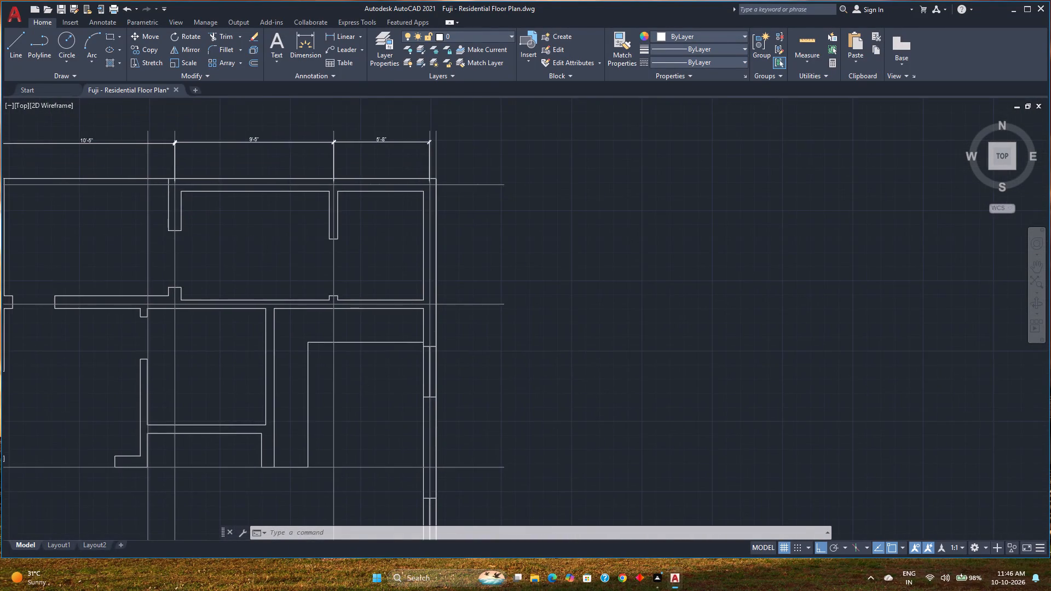
scroll(232, 235, down, 1)
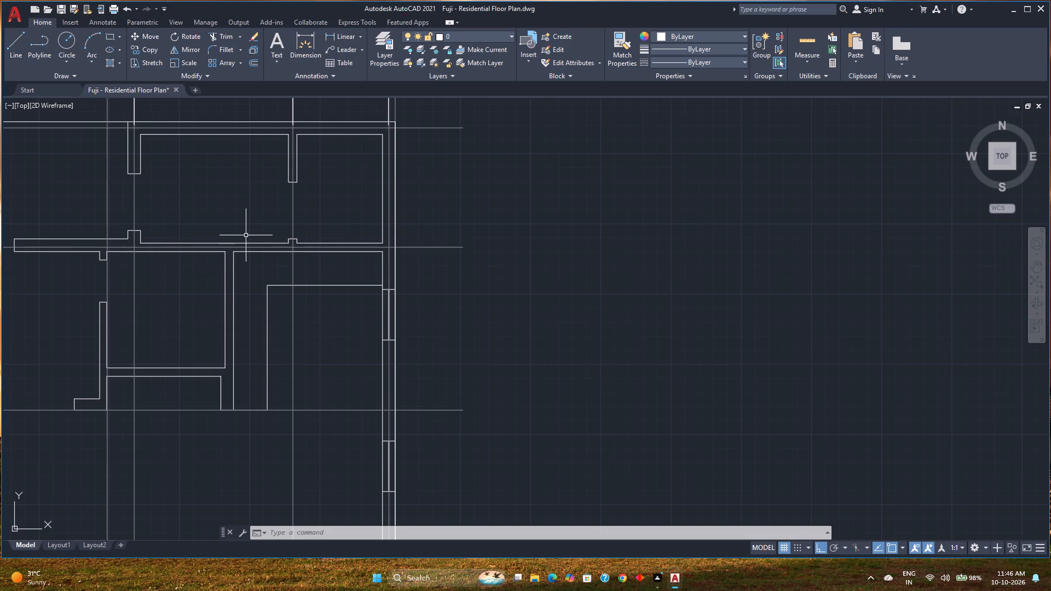
scroll(247, 242, down, 2)
middle_drag(253, 242, 535, 288)
scroll(363, 262, up, 2)
middle_drag(362, 261, 429, 272)
scroll(314, 228, up, 2)
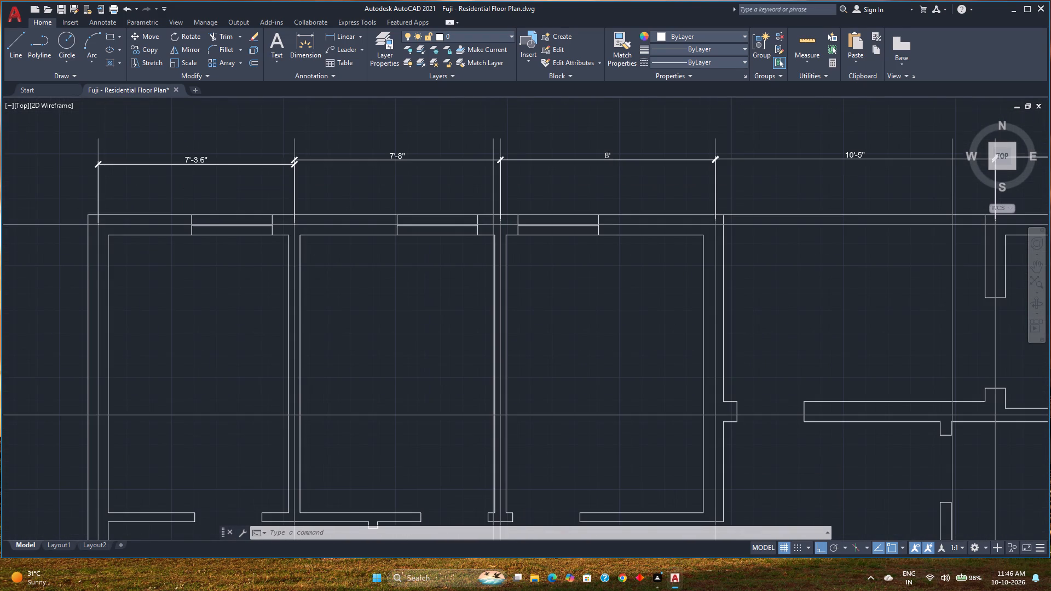
scroll(314, 228, down, 2)
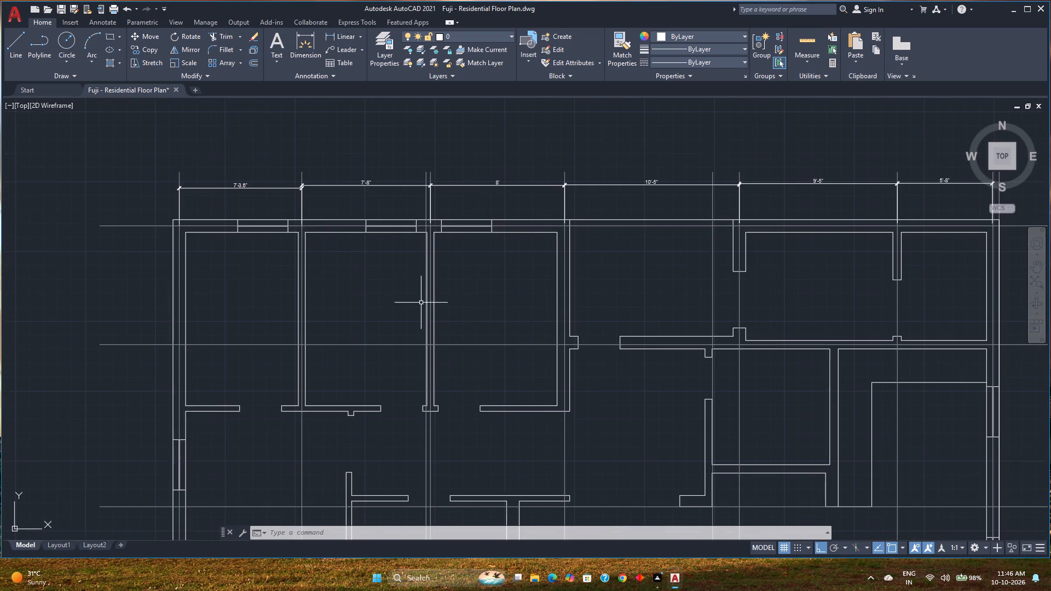
middle_drag(421, 303, 336, 284)
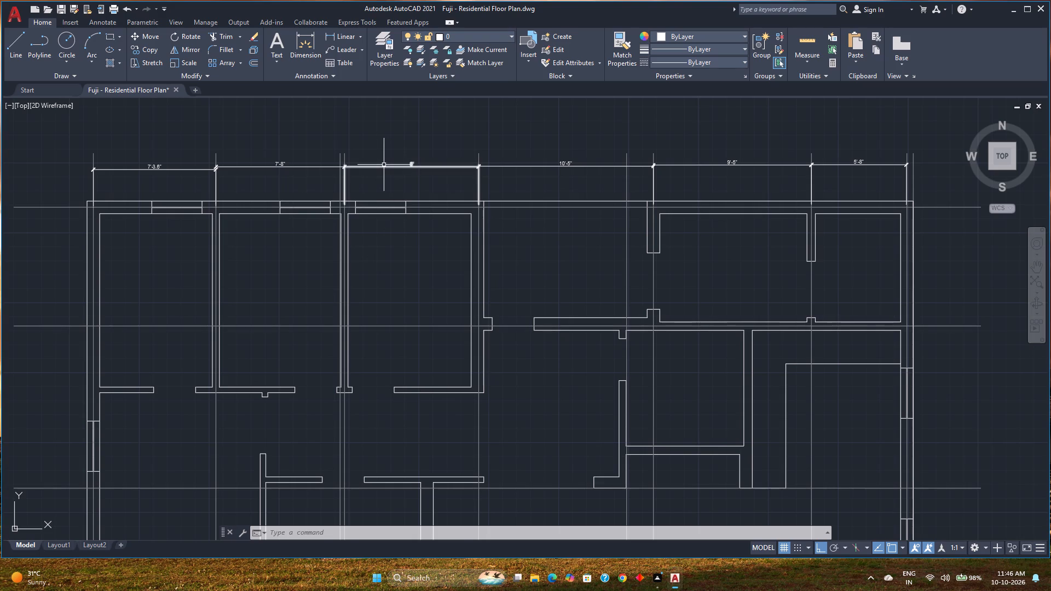
Select all similar dimensions plus the separate 7'-3.6" one and assign them to the Dimensions layer.
click(383, 165)
right_click(383, 165)
click(362, 175)
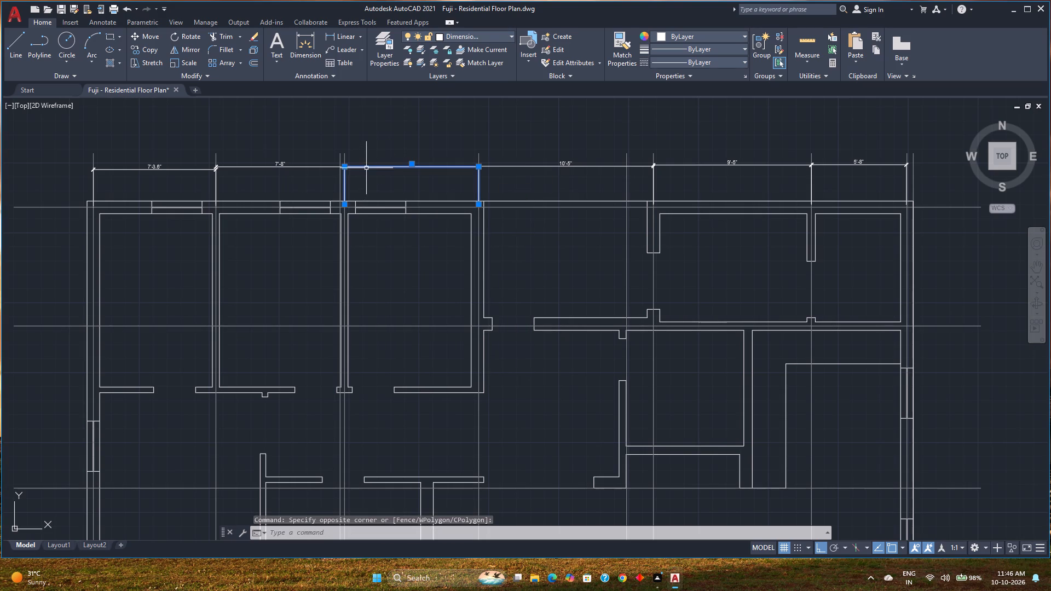
right_click(366, 167)
click(408, 392)
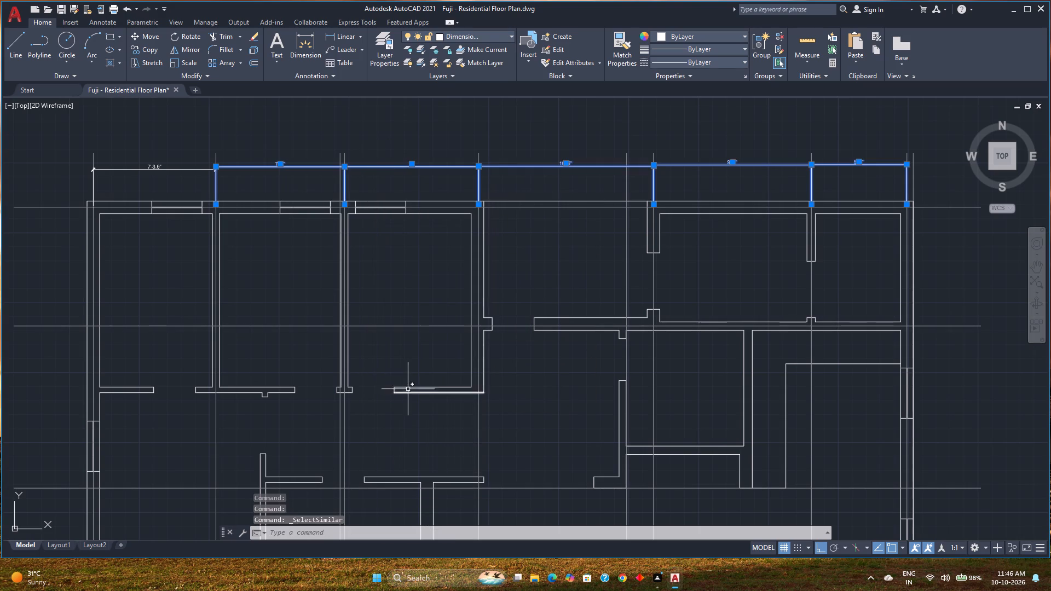
click(188, 169)
scroll(396, 257, down, 1)
middle_drag(396, 257, 316, 211)
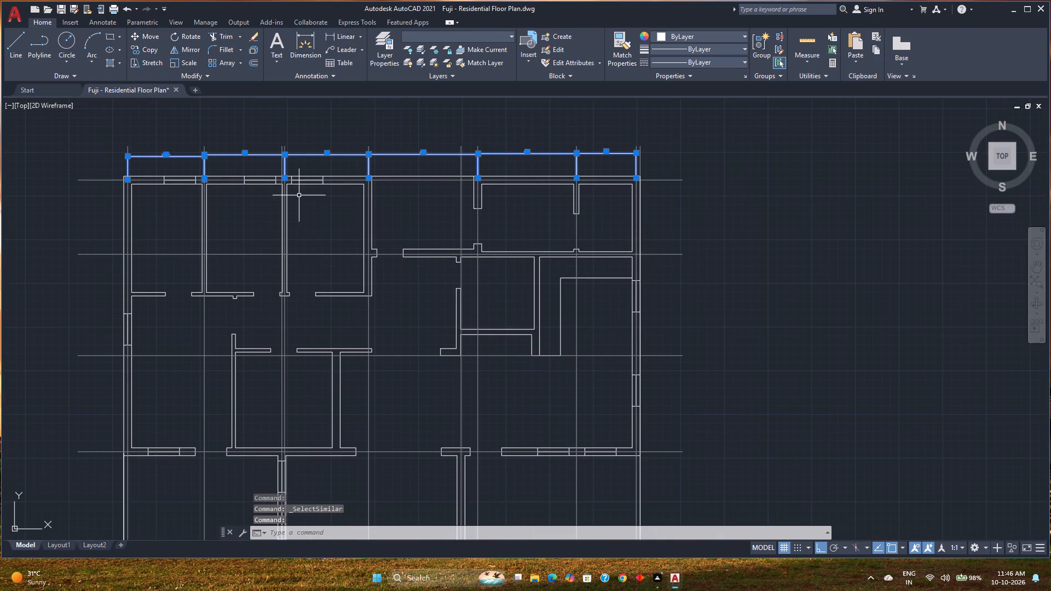
scroll(299, 195, down, 1)
middle_drag(315, 260, 309, 223)
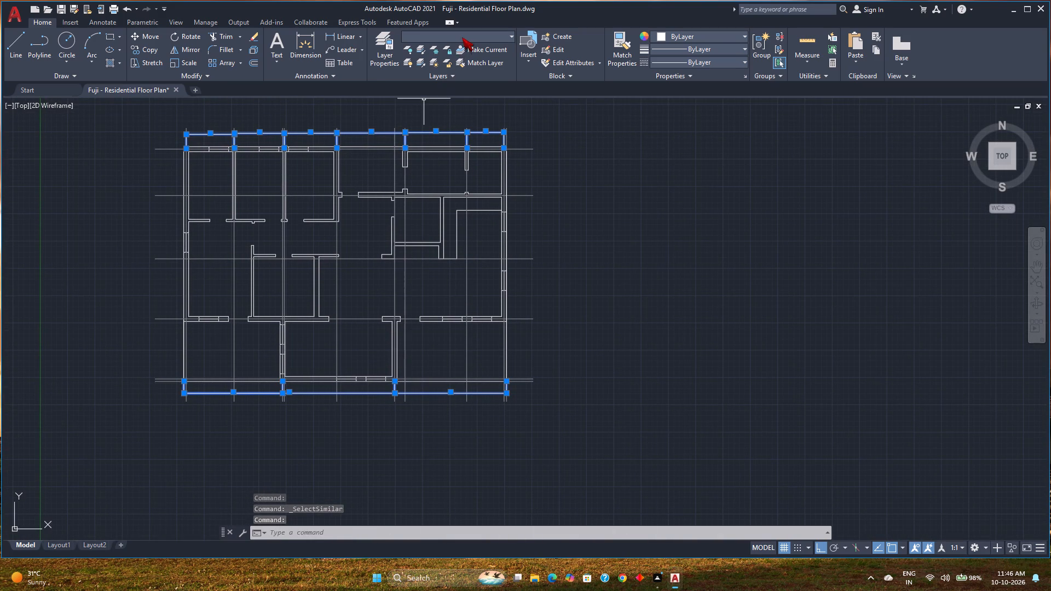
click(462, 37)
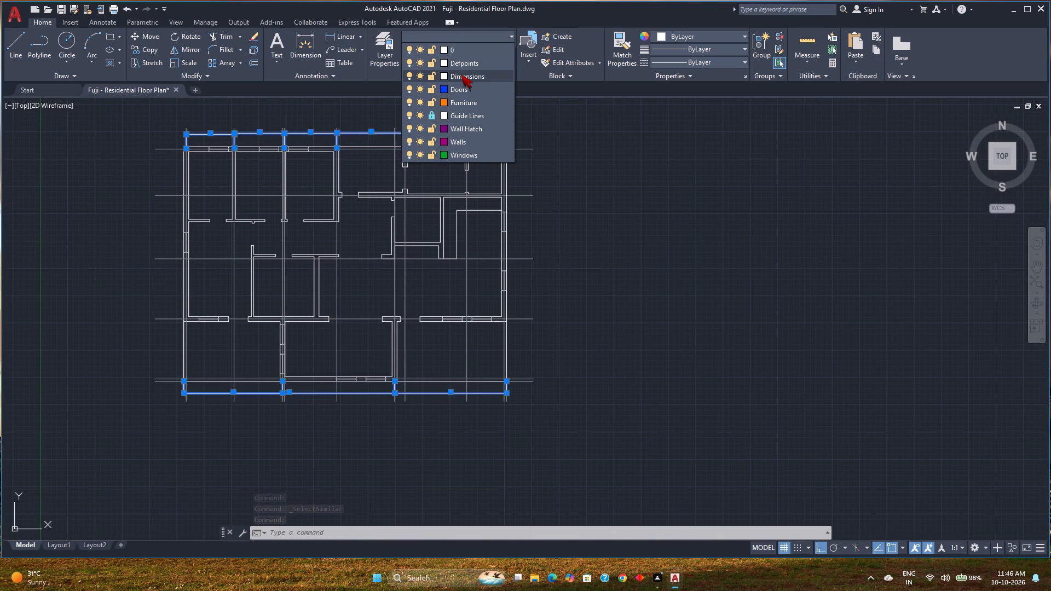
click(461, 74)
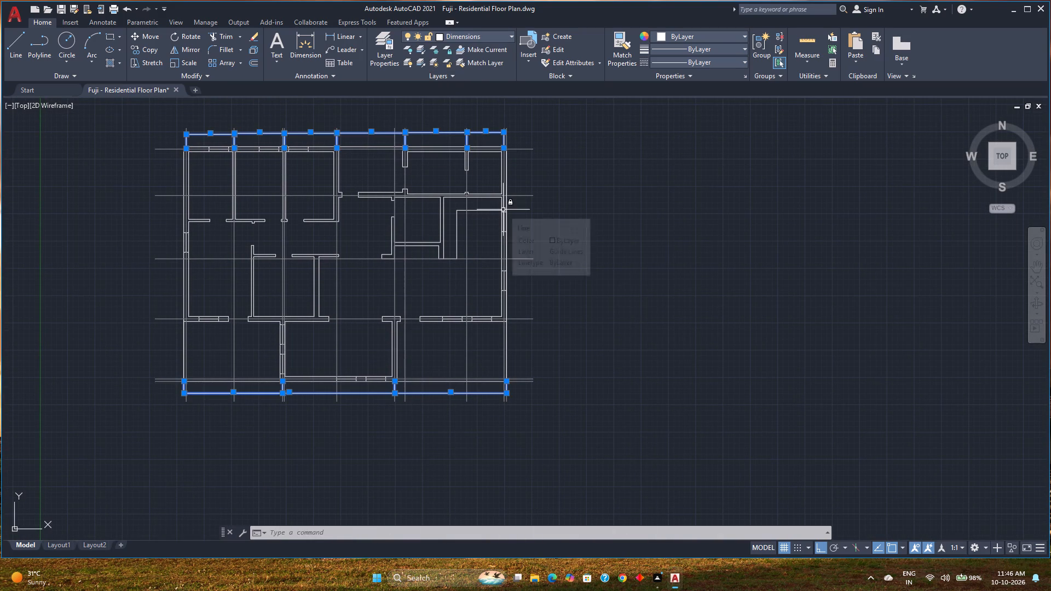
key(Escape)
Dimension the east wall's northernmost bay between the first and second horizontal guide lines, placing the dimension outside the wall.
scroll(496, 239, up, 1)
middle_drag(496, 239, 409, 355)
scroll(424, 247, up, 2)
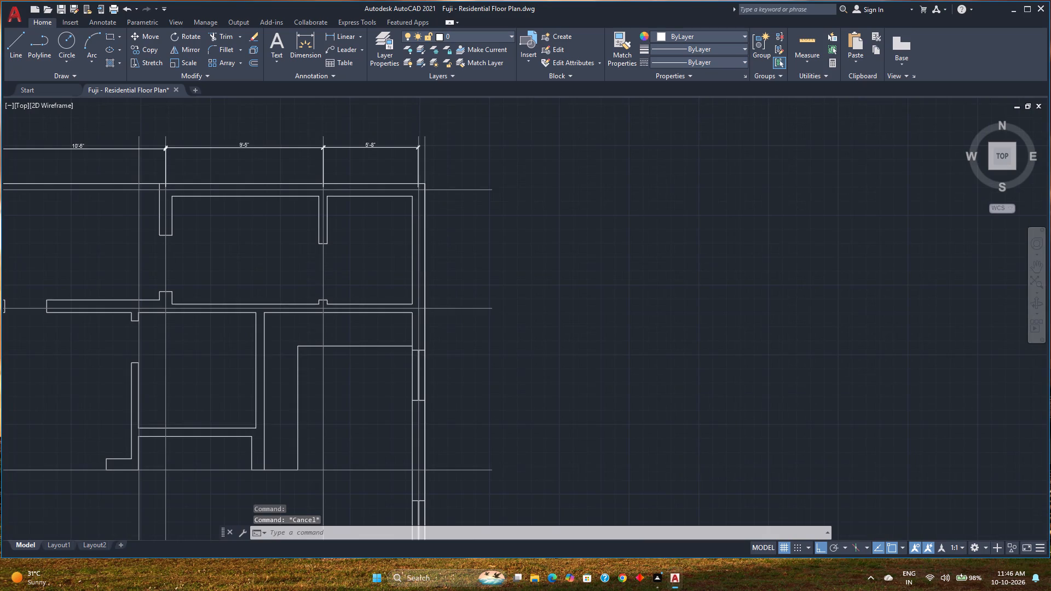
middle_drag(424, 247, 381, 316)
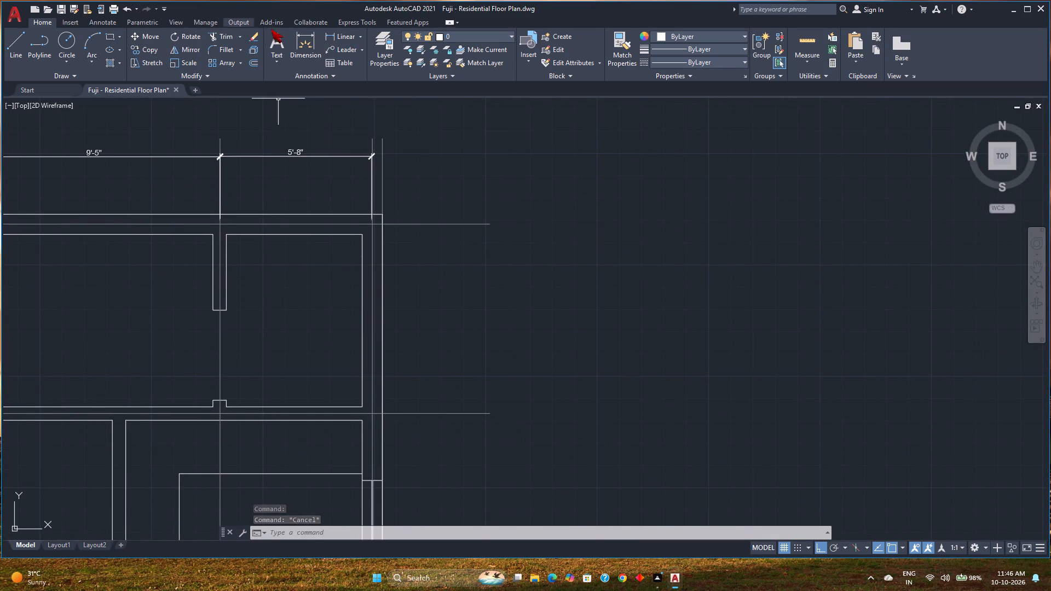
click(307, 38)
scroll(368, 234, up, 3)
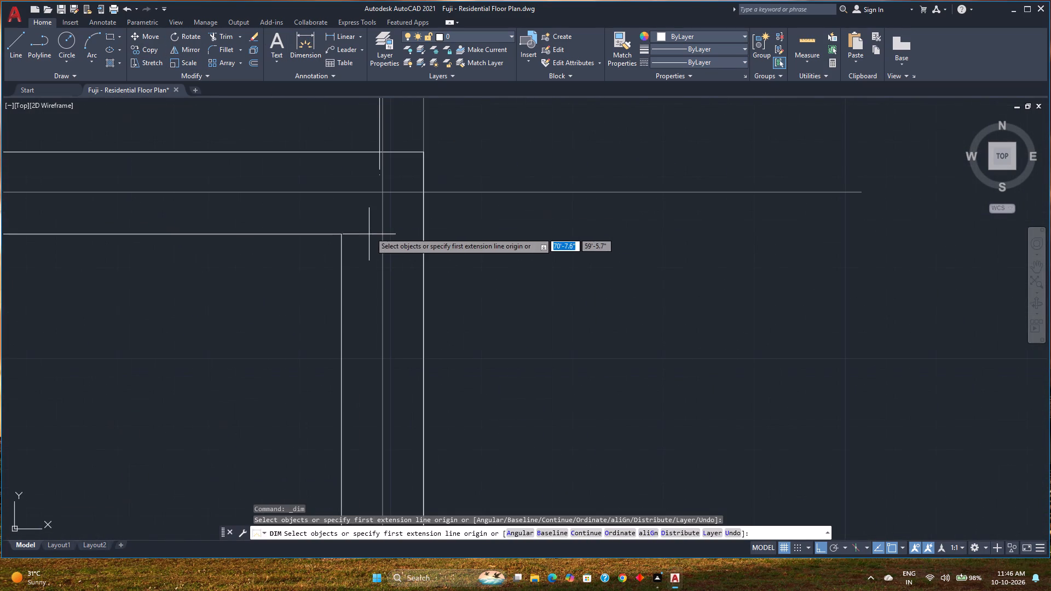
click(383, 190)
scroll(391, 257, down, 2)
middle_drag(391, 257, 388, 202)
scroll(388, 202, down, 1)
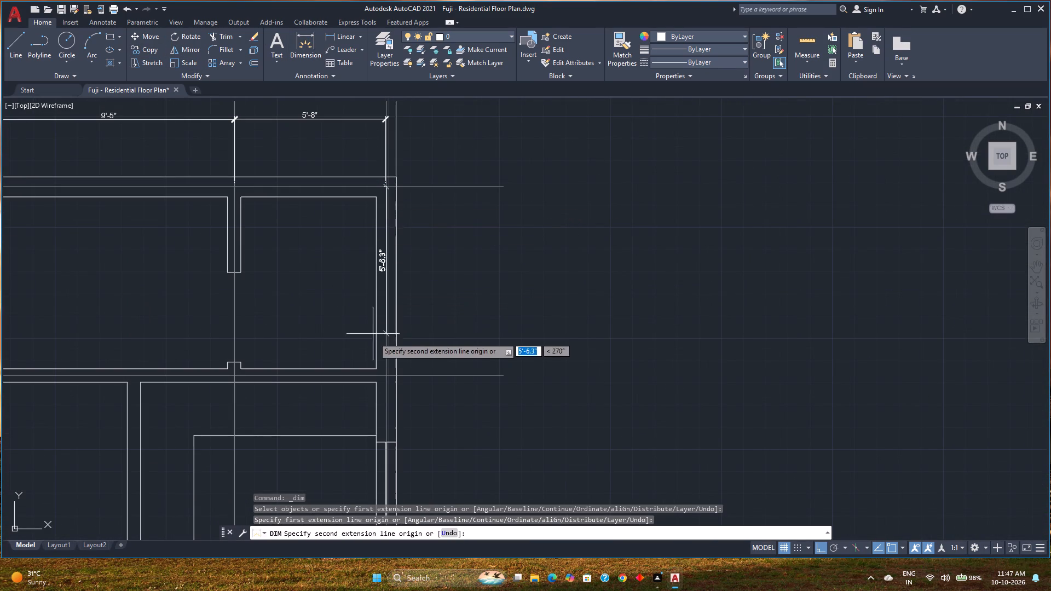
click(386, 377)
click(439, 370)
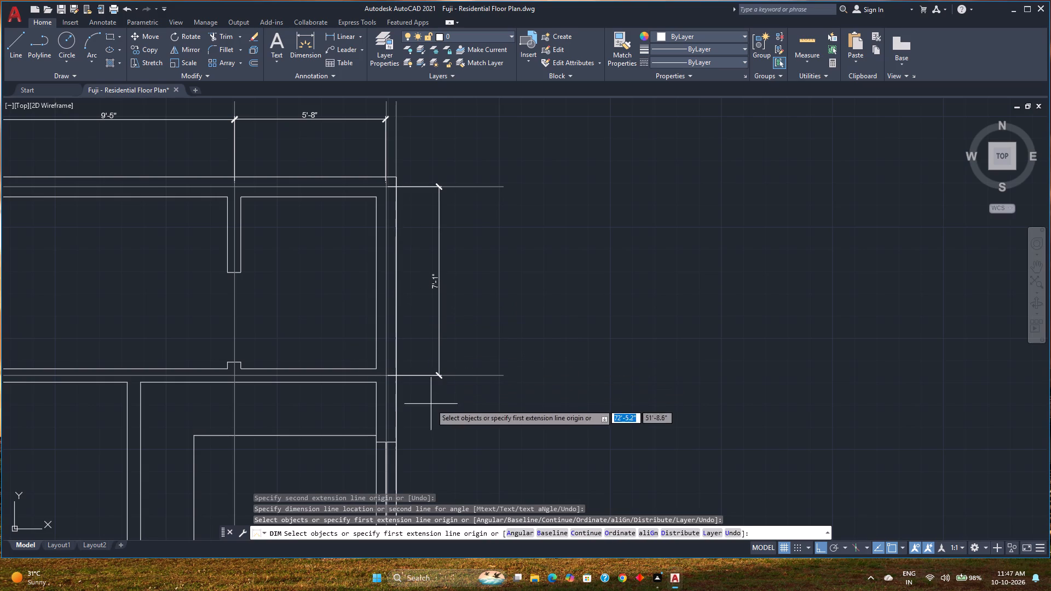
Dimension the east wall's second bay between the second and third horizontal guide lines, in line with the dimension above.
middle_drag(430, 404, 441, 318)
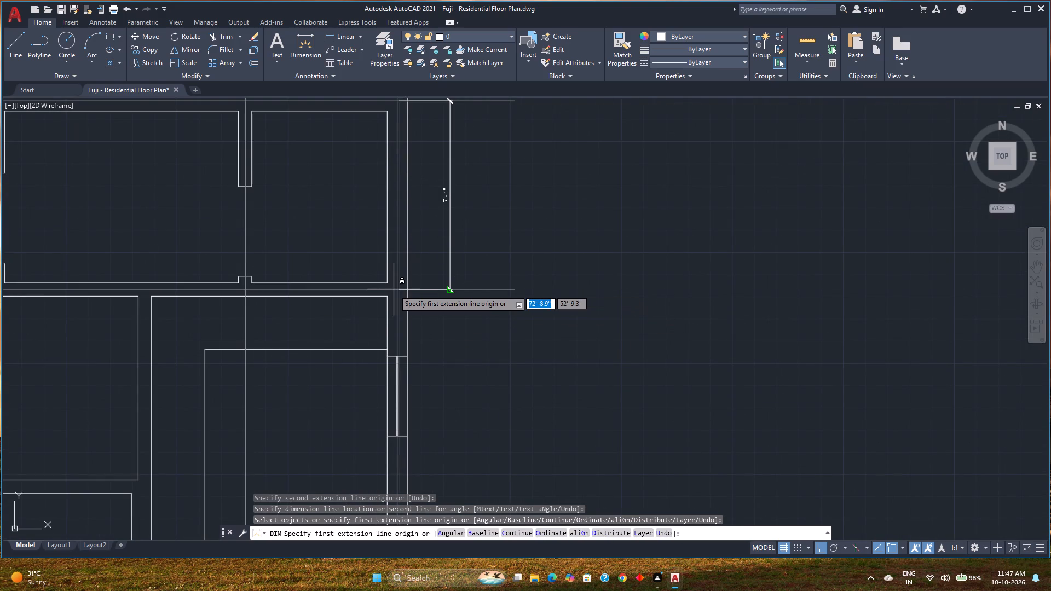
scroll(394, 289, up, 4)
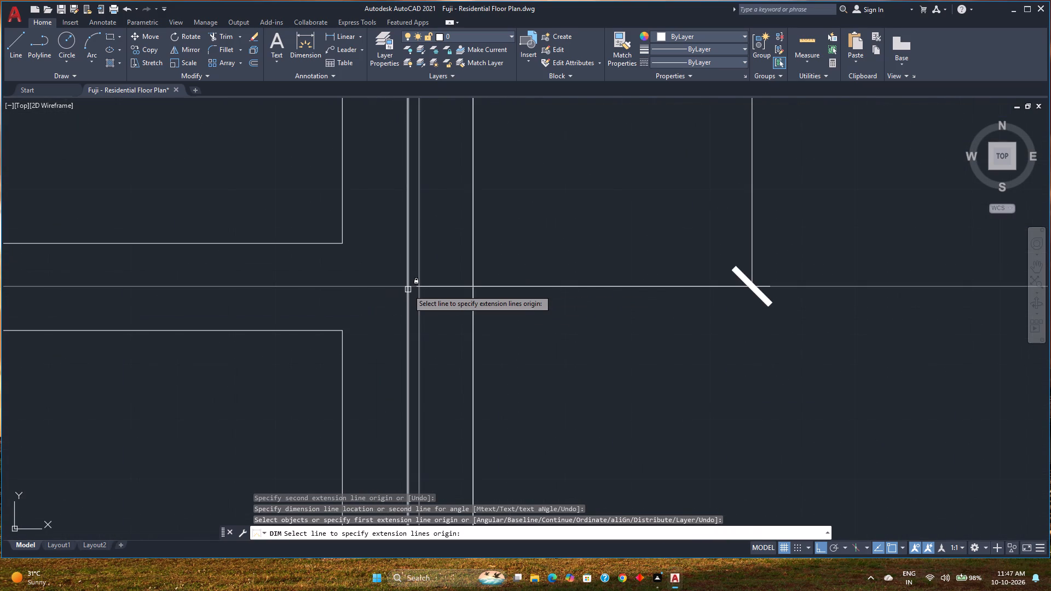
click(408, 287)
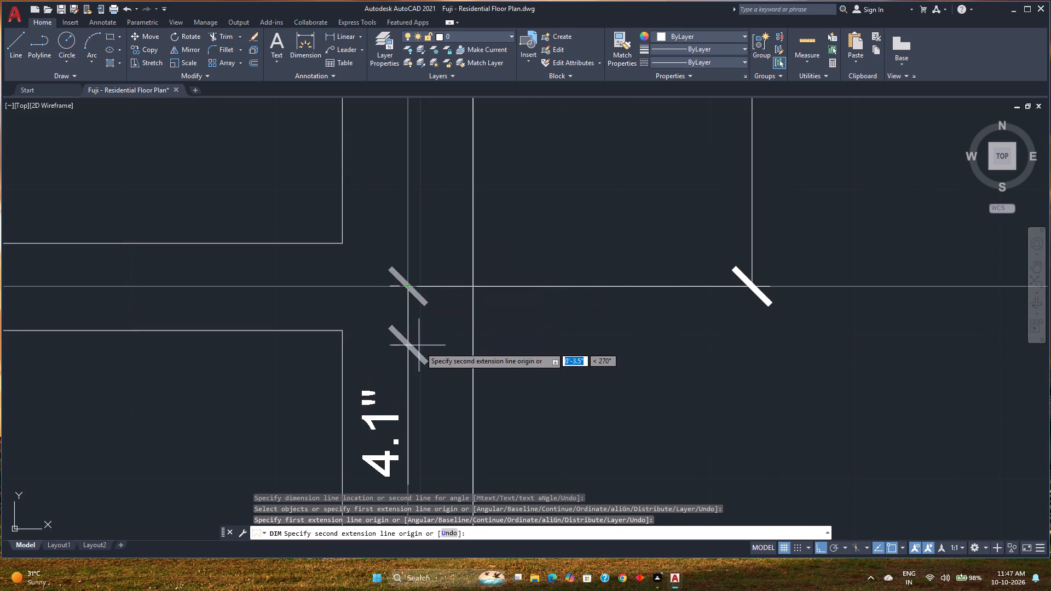
scroll(420, 347, down, 2)
middle_drag(420, 347, 396, 257)
scroll(401, 227, down, 4)
scroll(405, 339, up, 3)
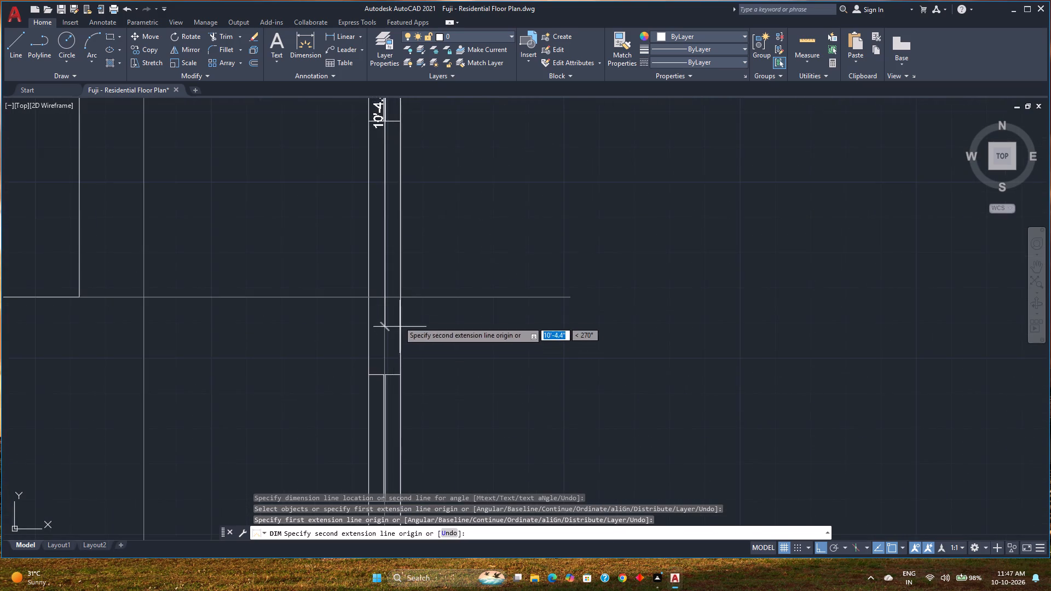
scroll(392, 309, up, 1)
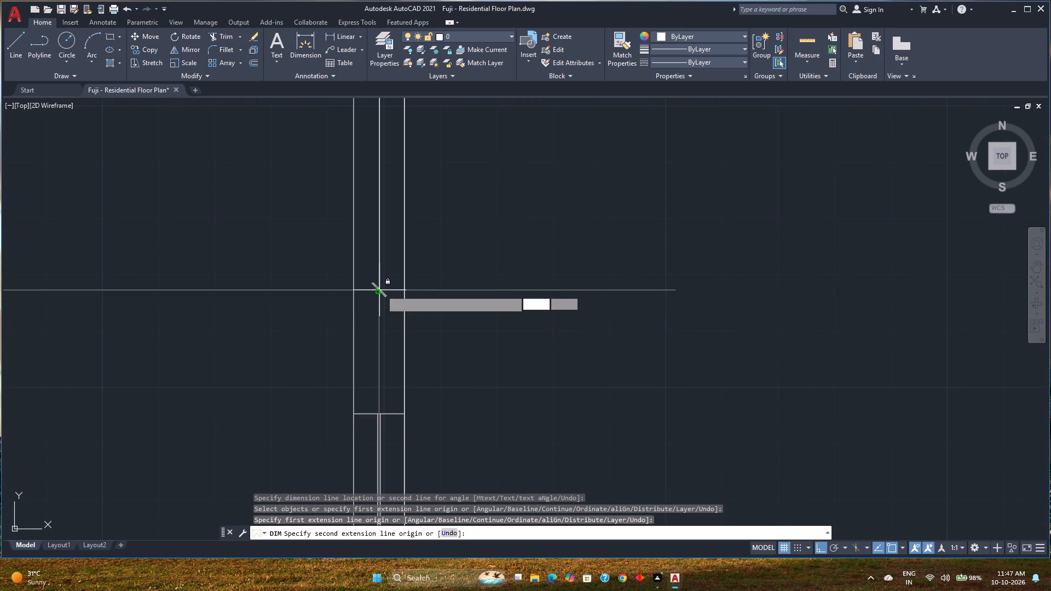
scroll(381, 290, down, 2)
click(381, 290)
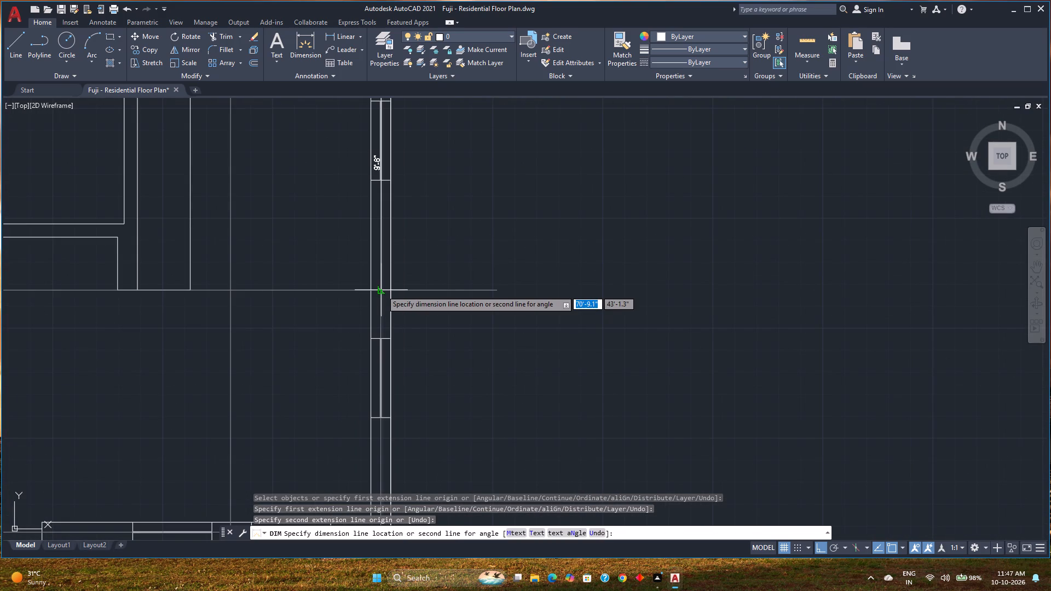
scroll(435, 283, down, 1)
middle_drag(435, 283, 435, 309)
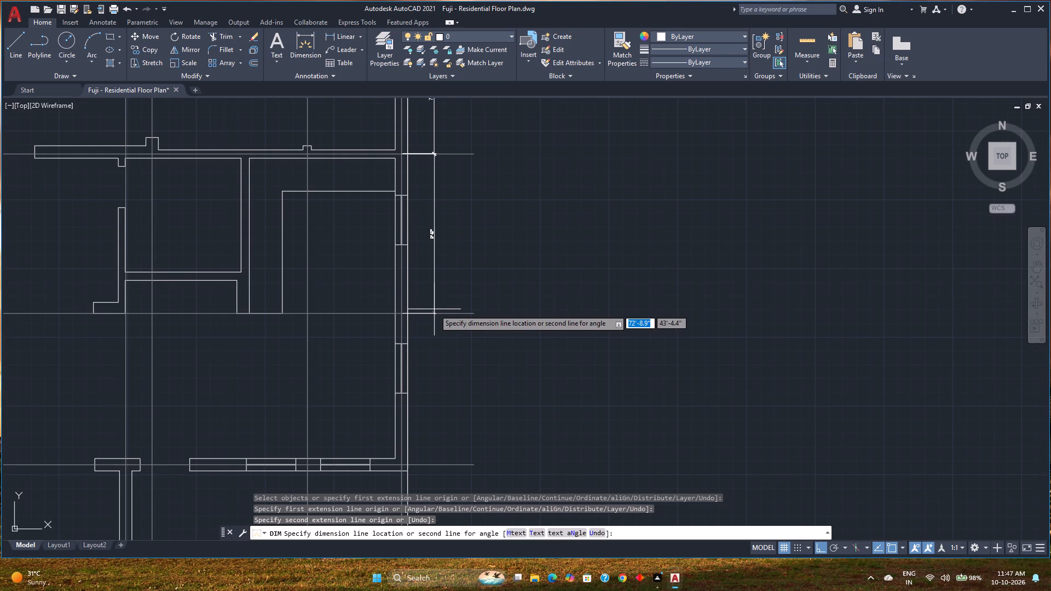
click(435, 308)
Dimension the east wall's third bay between the third and fourth horizontal guide lines, continuing the outside dimension row.
middle_drag(415, 364, 426, 331)
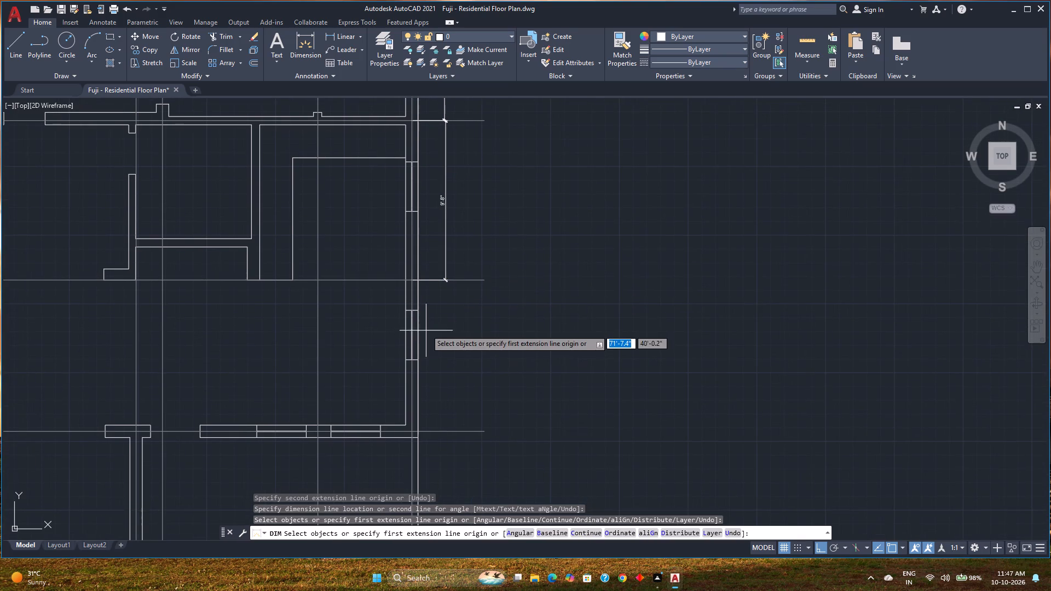
scroll(415, 288, up, 1)
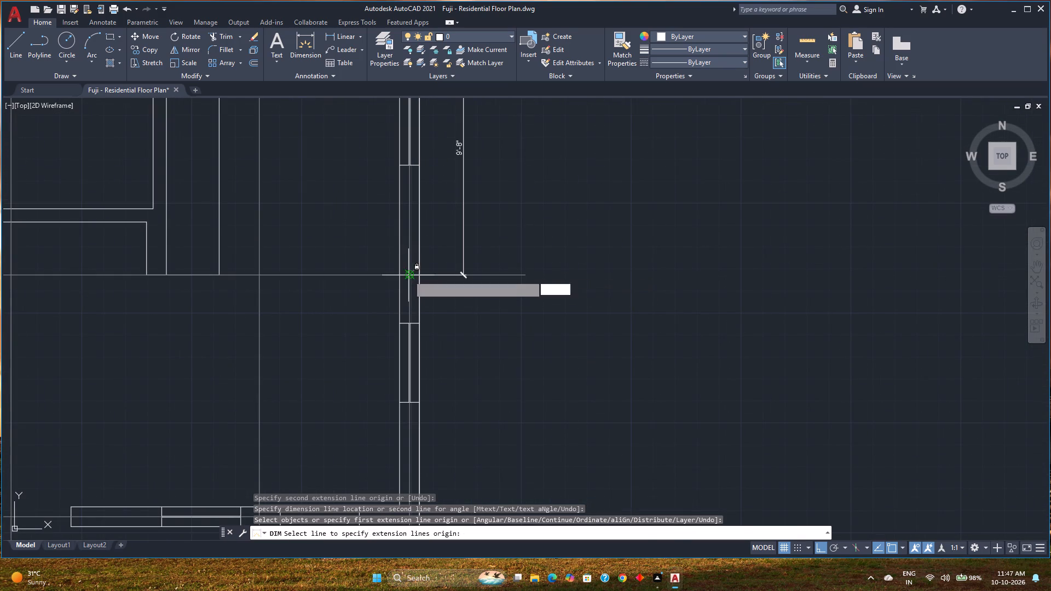
click(408, 275)
scroll(423, 385, down, 1)
middle_drag(423, 385, 434, 315)
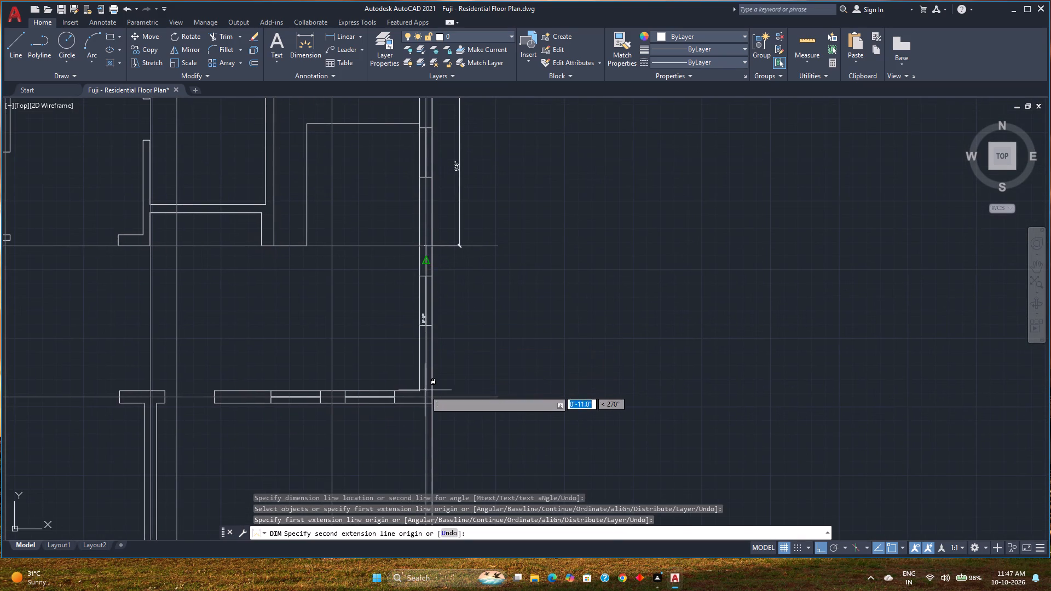
click(428, 397)
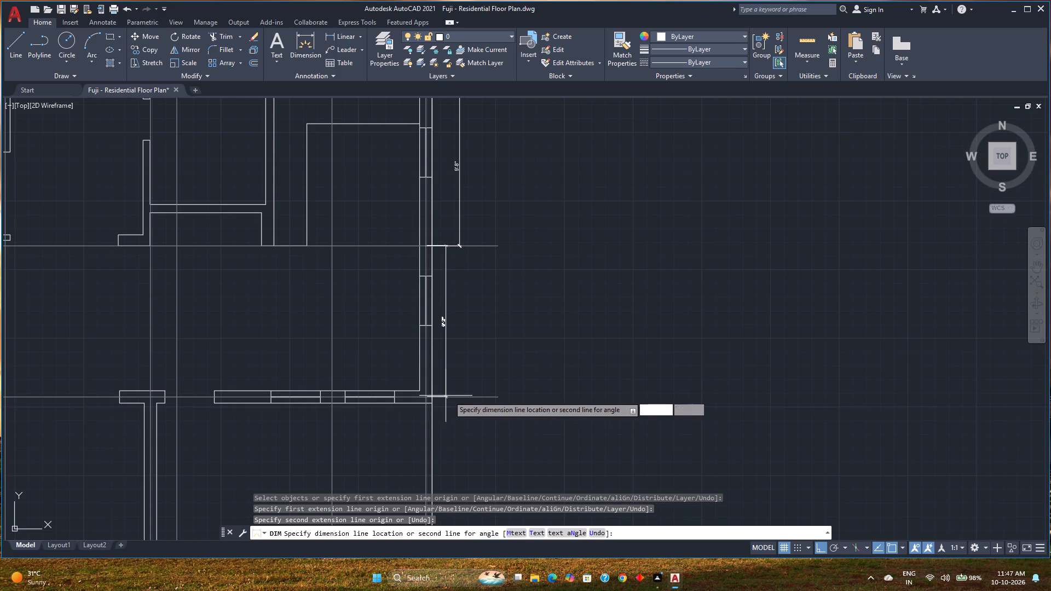
scroll(470, 369, up, 2)
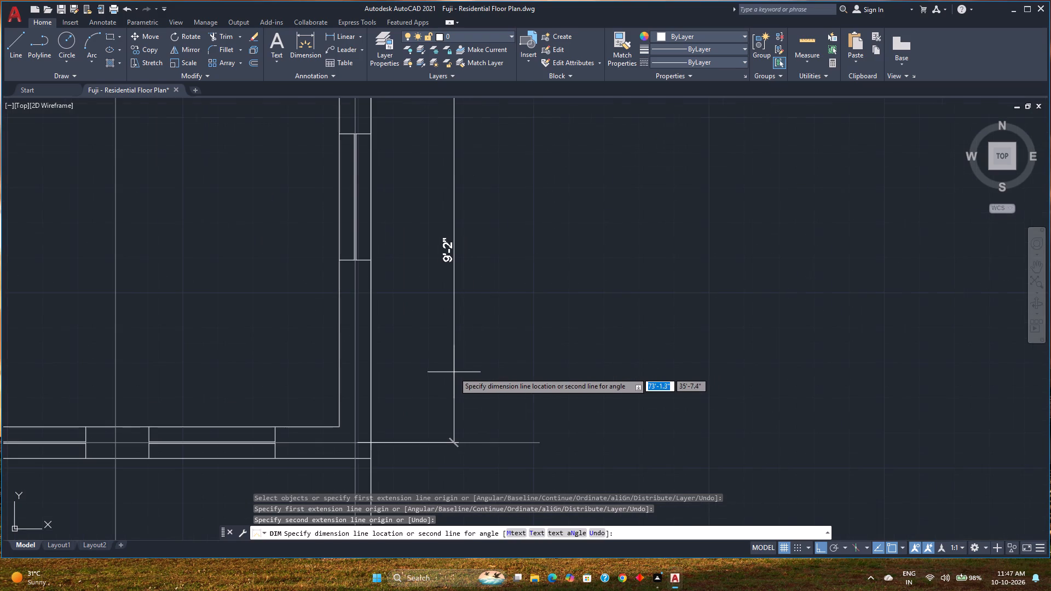
scroll(454, 372, down, 2)
click(450, 375)
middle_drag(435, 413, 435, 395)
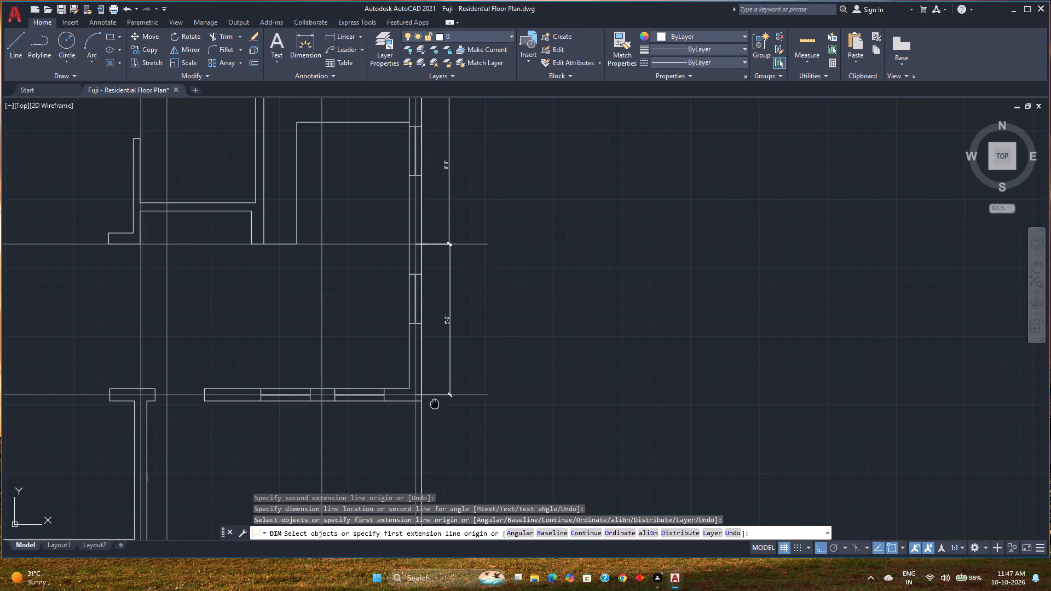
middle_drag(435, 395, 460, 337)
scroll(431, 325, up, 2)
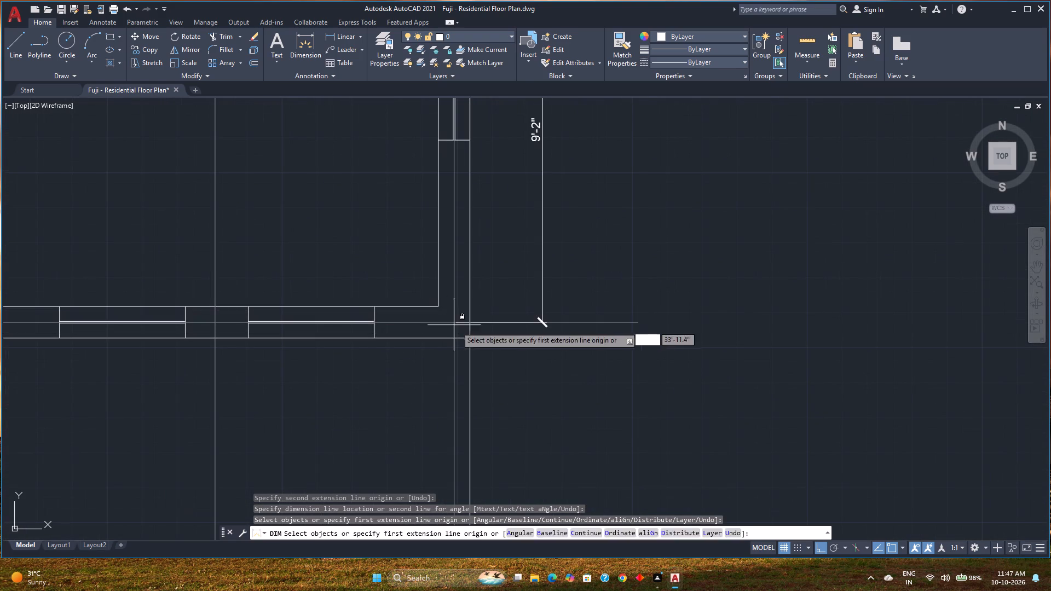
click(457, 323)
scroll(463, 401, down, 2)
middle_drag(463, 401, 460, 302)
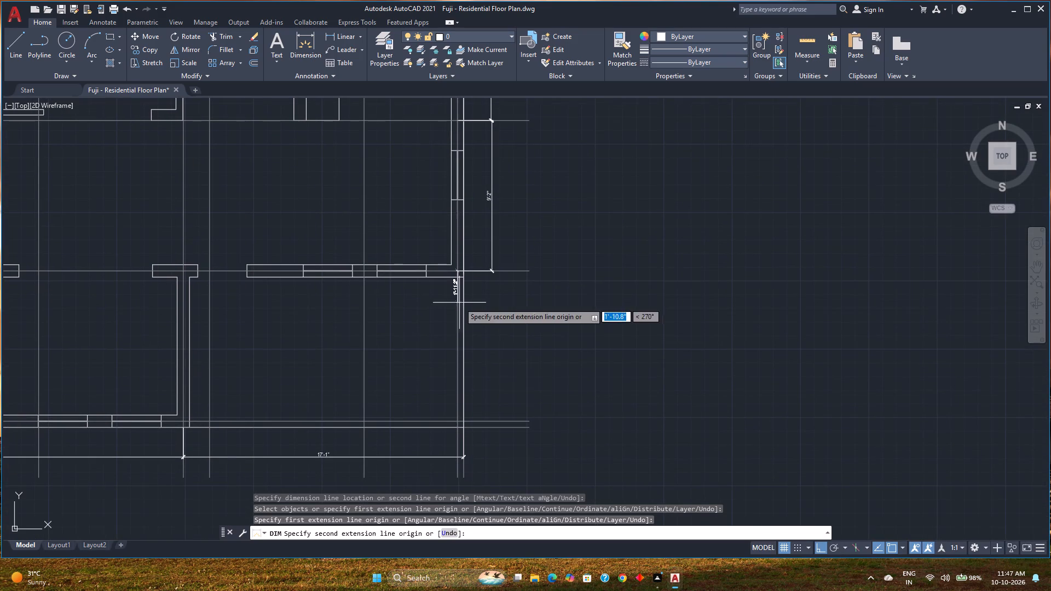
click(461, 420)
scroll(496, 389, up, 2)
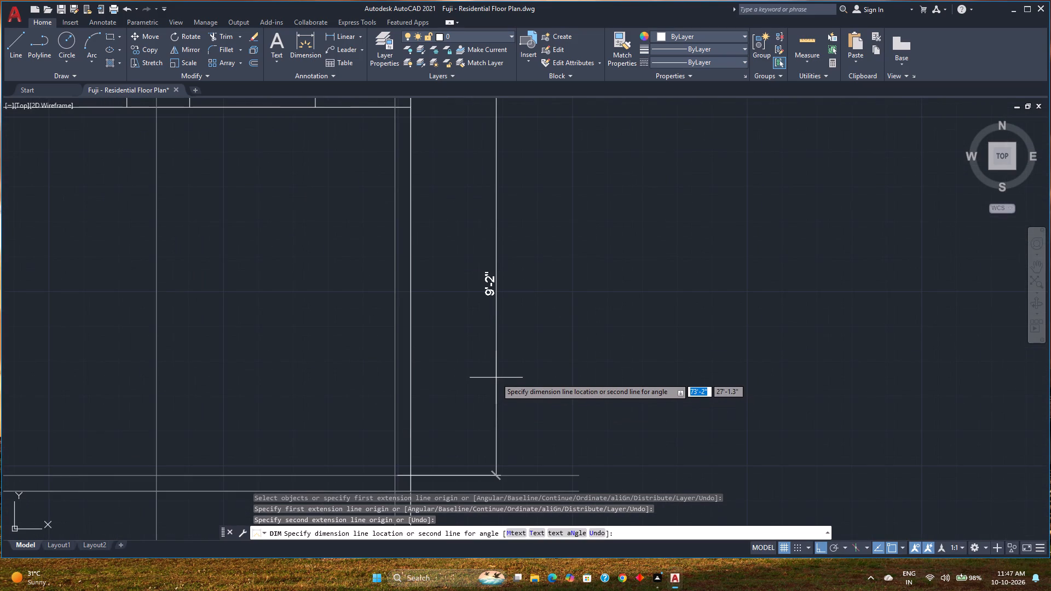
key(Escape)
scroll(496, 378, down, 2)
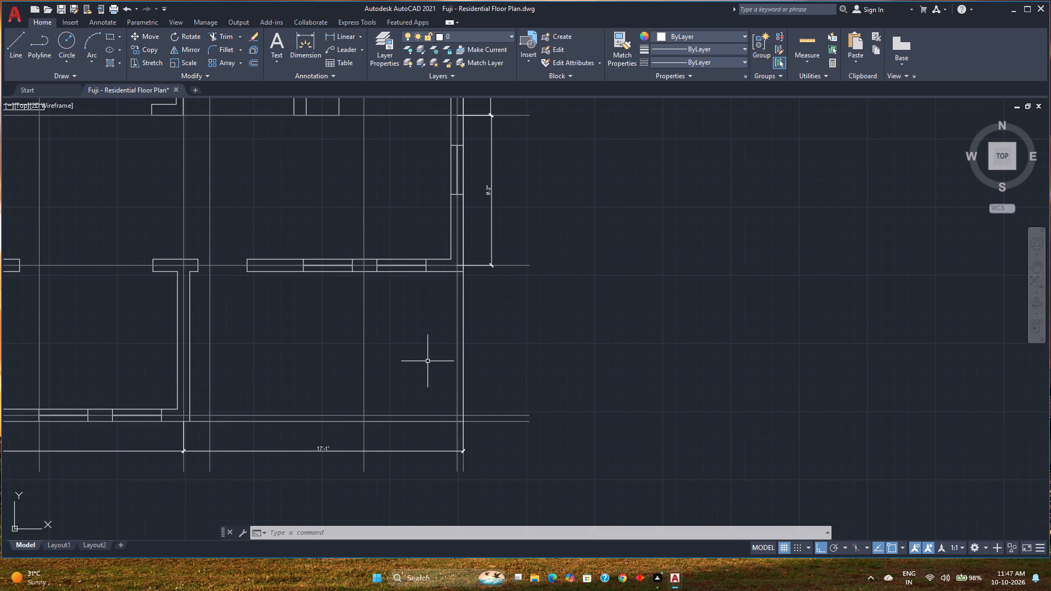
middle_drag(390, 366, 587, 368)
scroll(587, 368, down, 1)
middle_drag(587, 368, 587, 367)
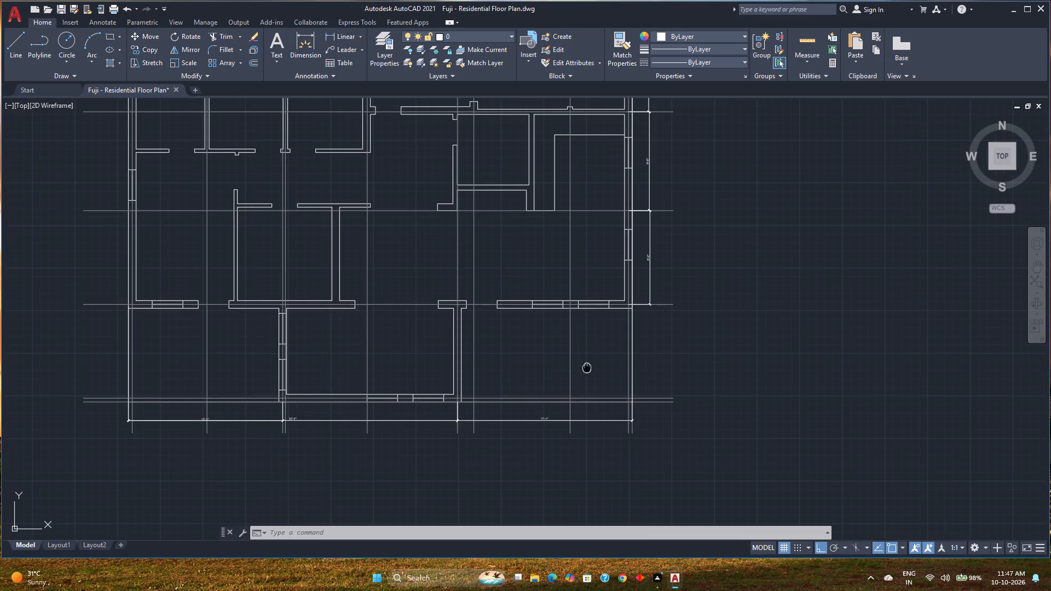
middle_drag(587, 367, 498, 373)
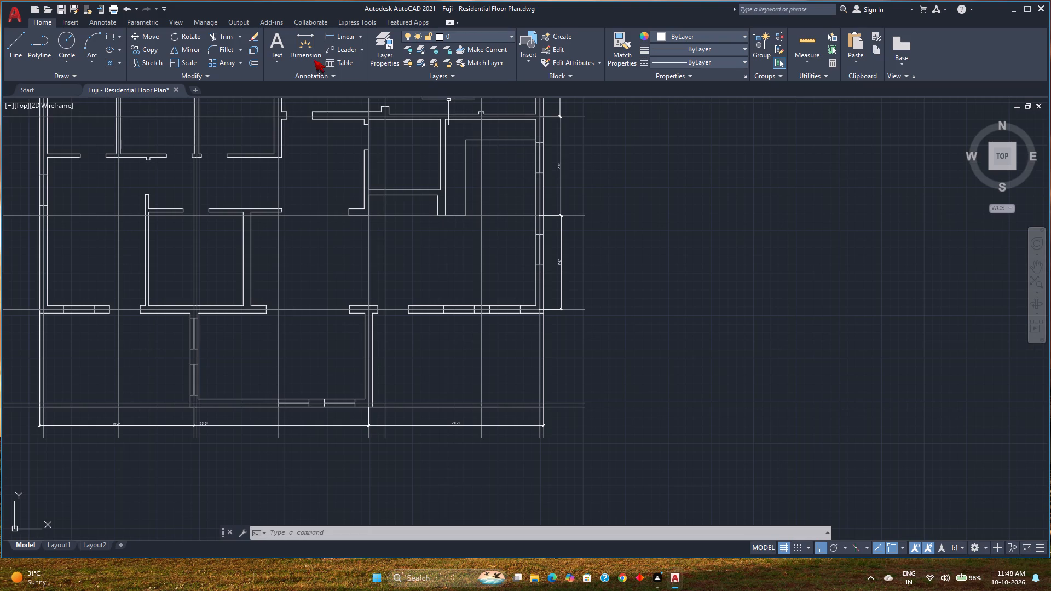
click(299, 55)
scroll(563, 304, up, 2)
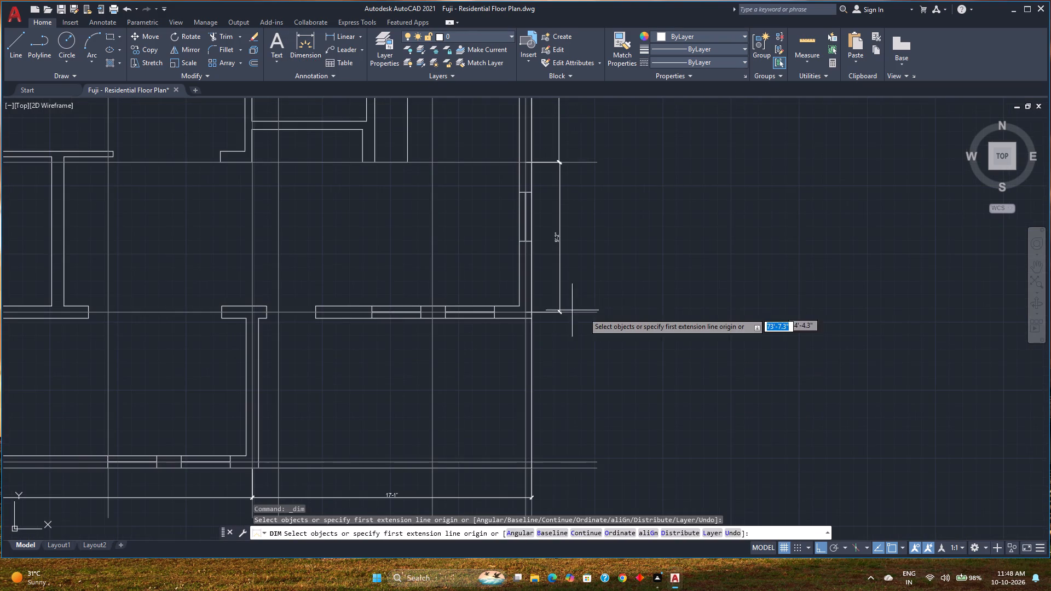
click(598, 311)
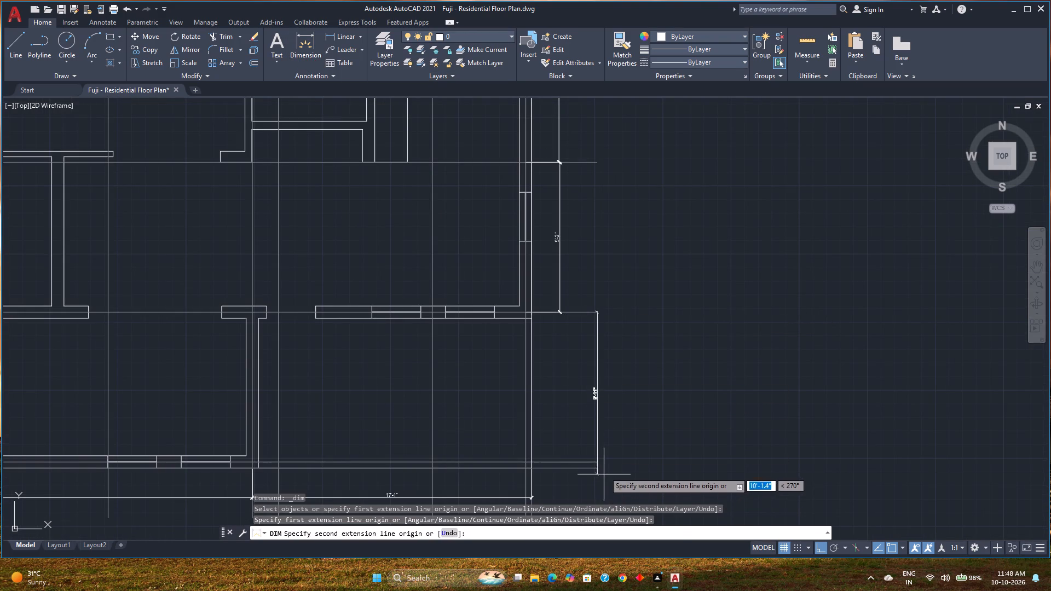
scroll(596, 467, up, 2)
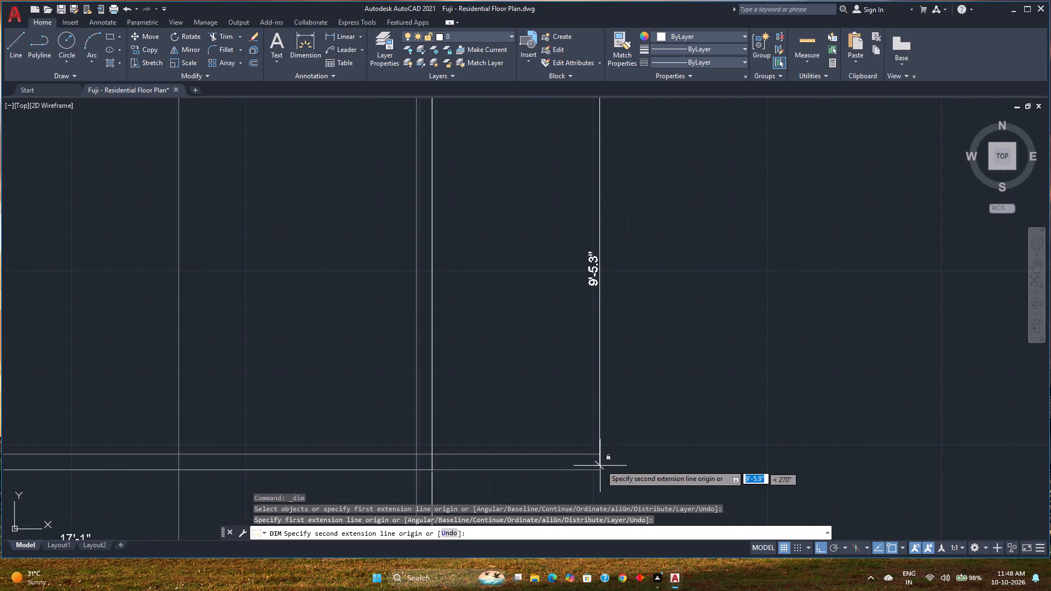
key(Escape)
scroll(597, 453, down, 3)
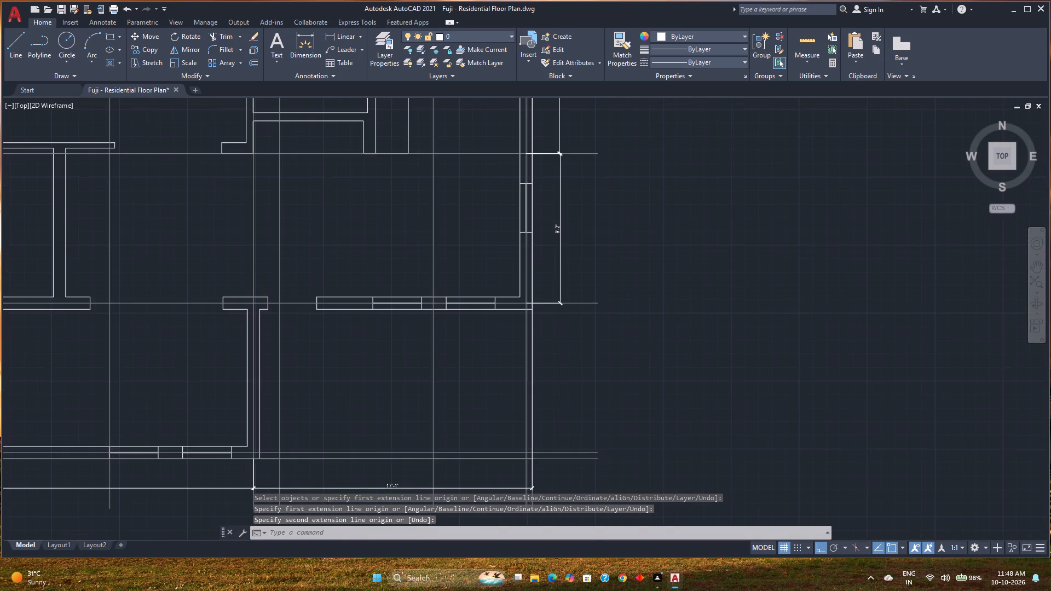
Turn off the current layer 0 and unlock the Guide Lines layer.
click(465, 33)
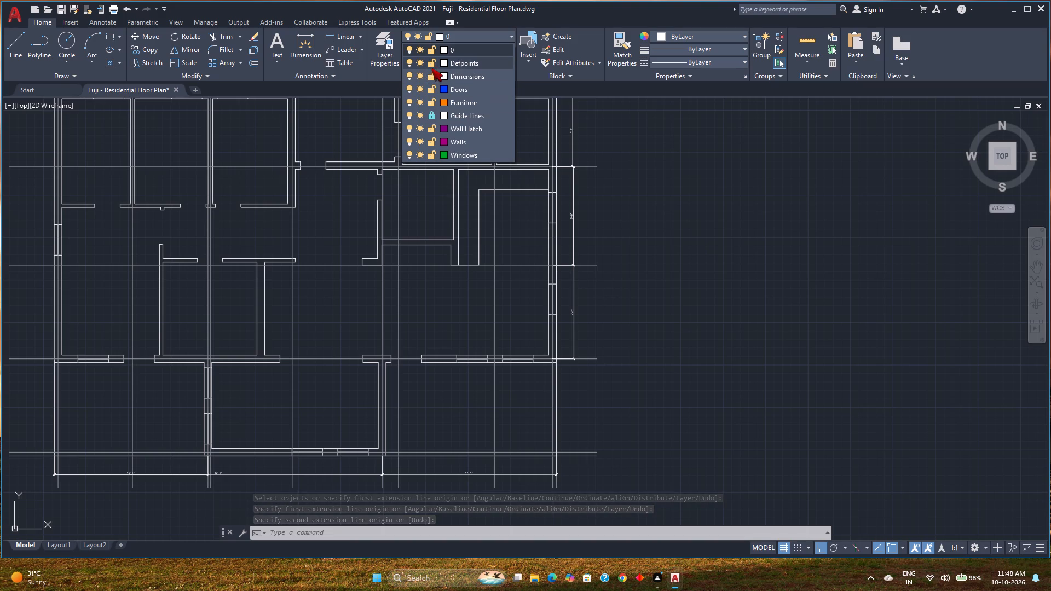
click(409, 49)
click(655, 210)
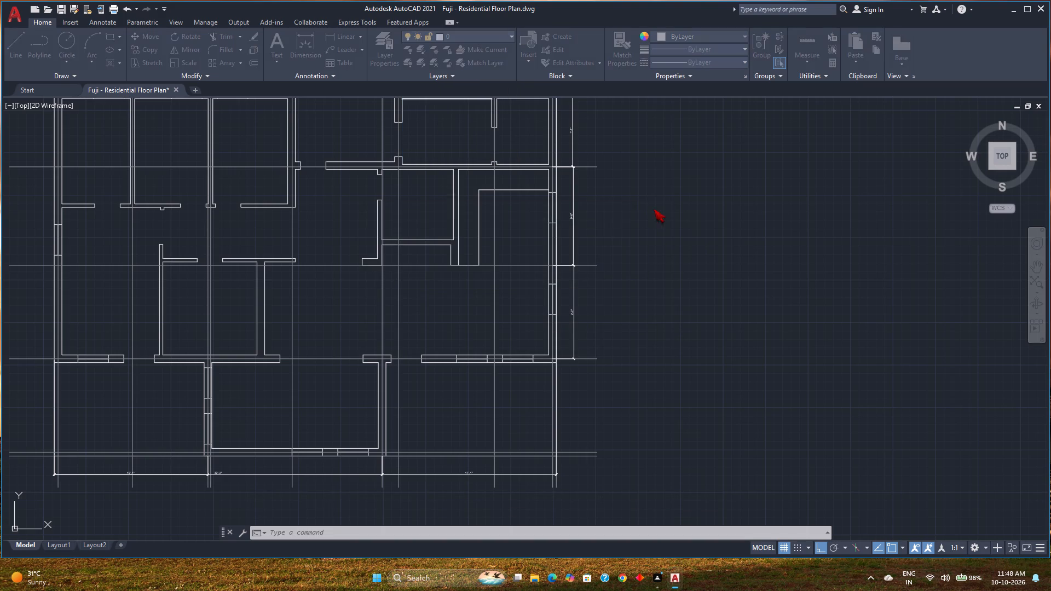
click(473, 35)
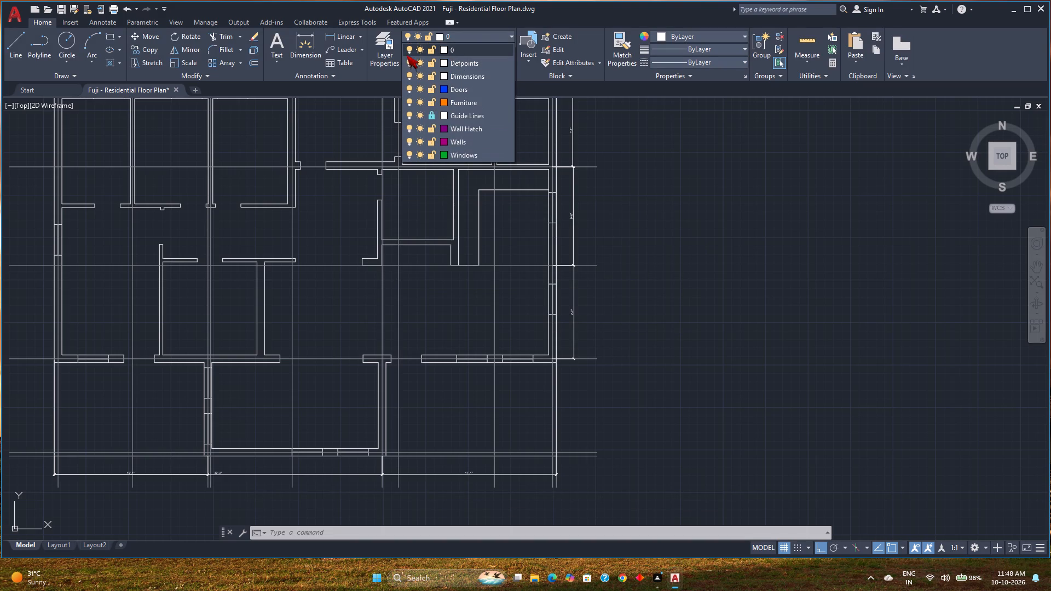
click(408, 49)
click(444, 281)
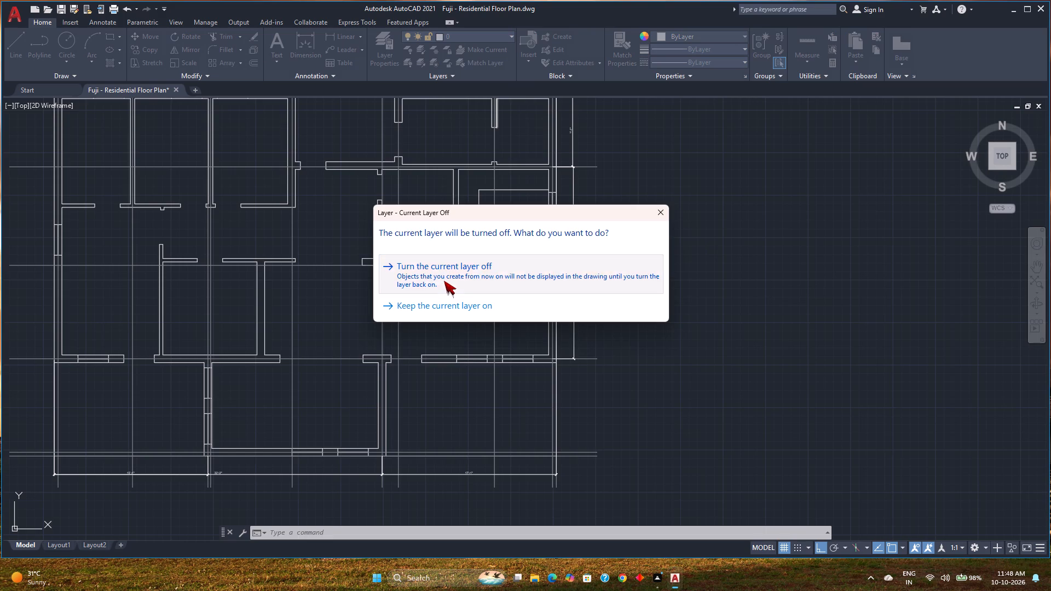
click(485, 40)
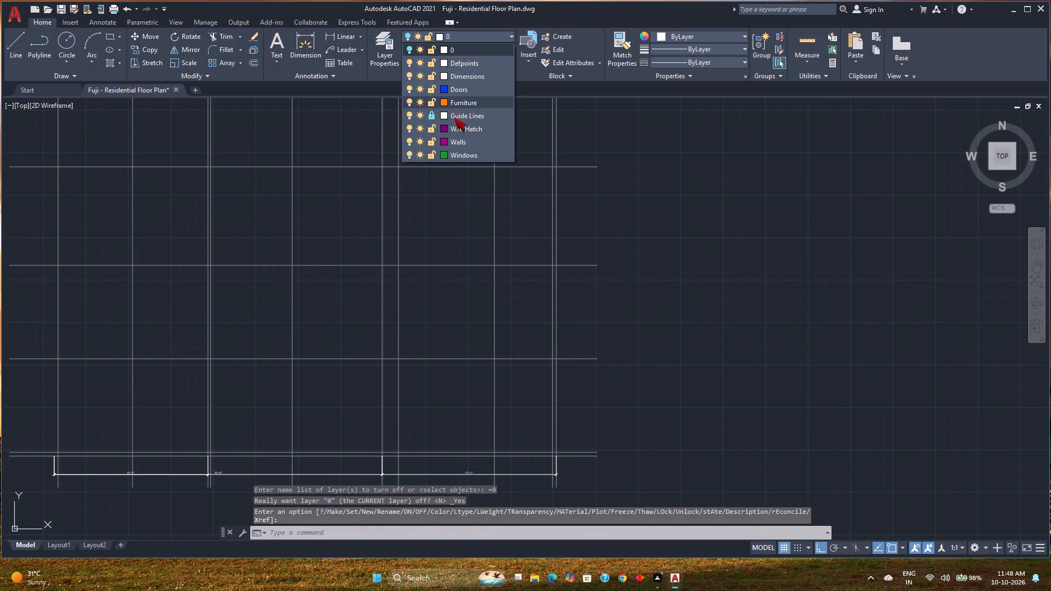
click(431, 113)
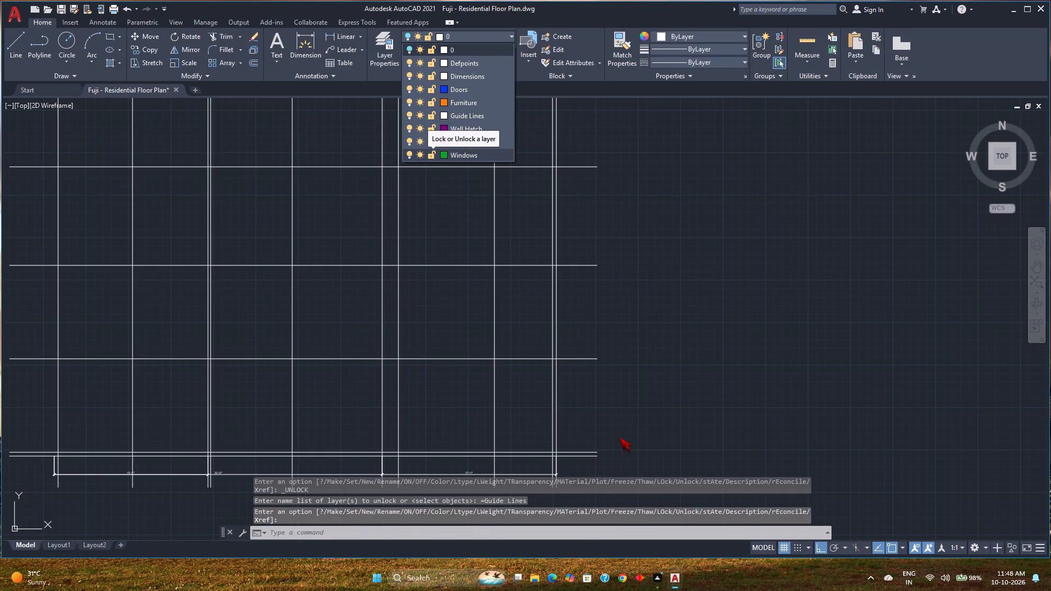
Delete the two closely spaced horizontal guide lines at the plan's south edge.
middle_drag(620, 437, 592, 441)
scroll(592, 441, up, 1)
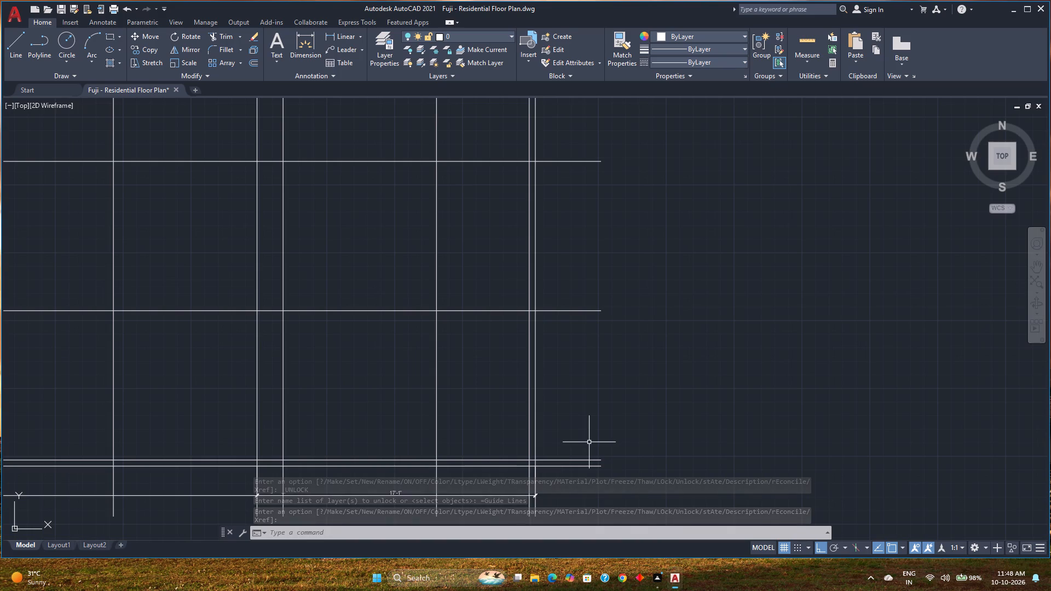
click(578, 459)
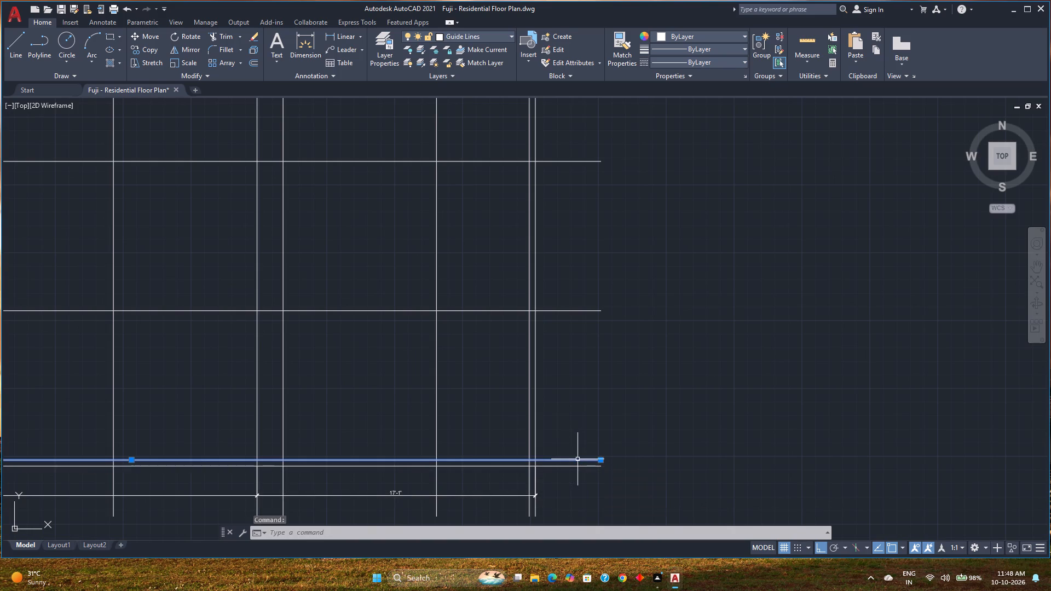
scroll(578, 459, down, 1)
middle_drag(578, 459, 618, 438)
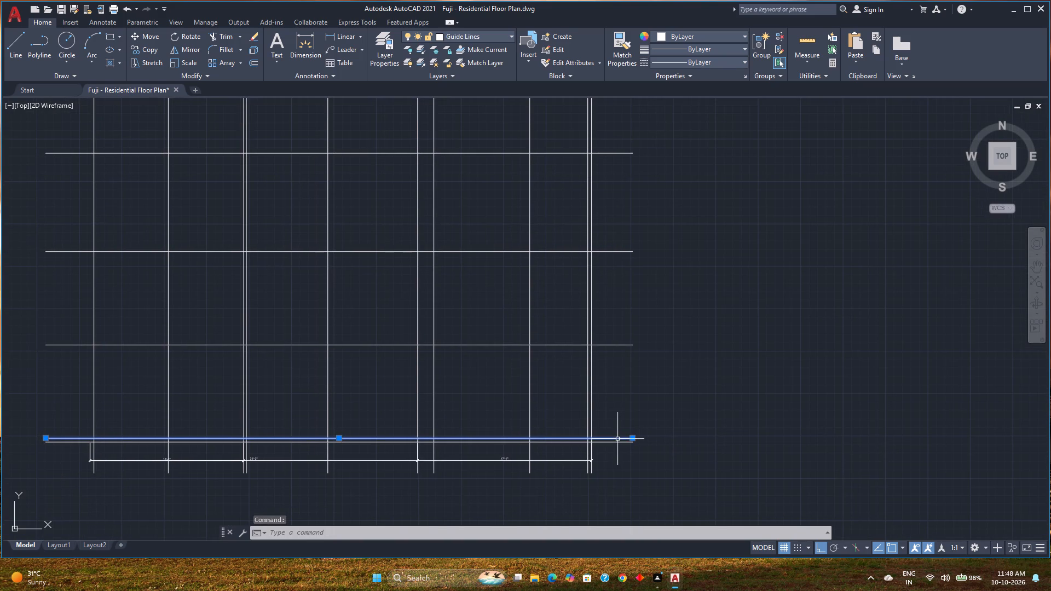
key(Delete)
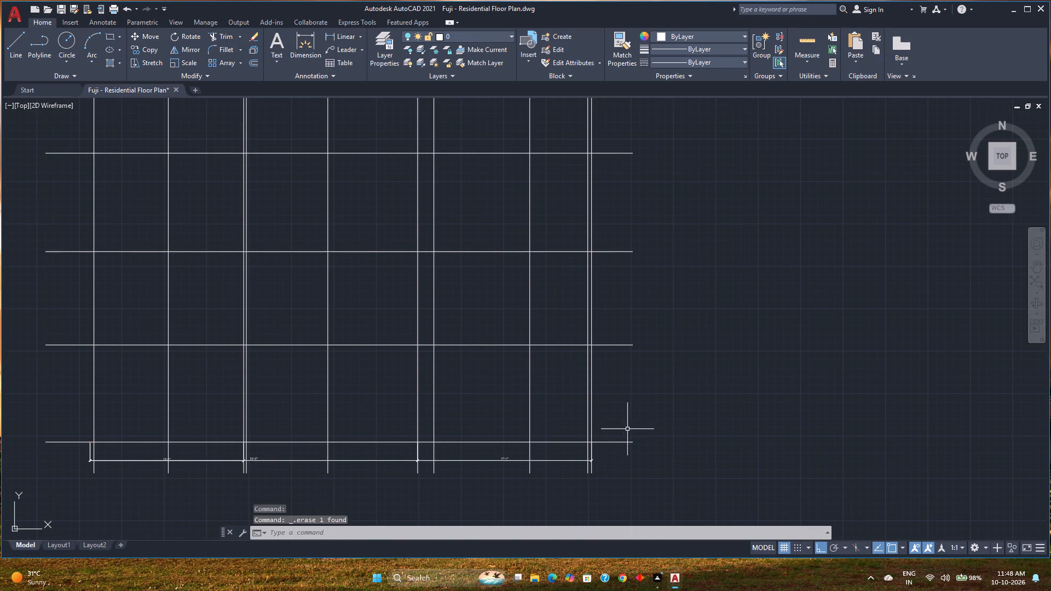
click(622, 442)
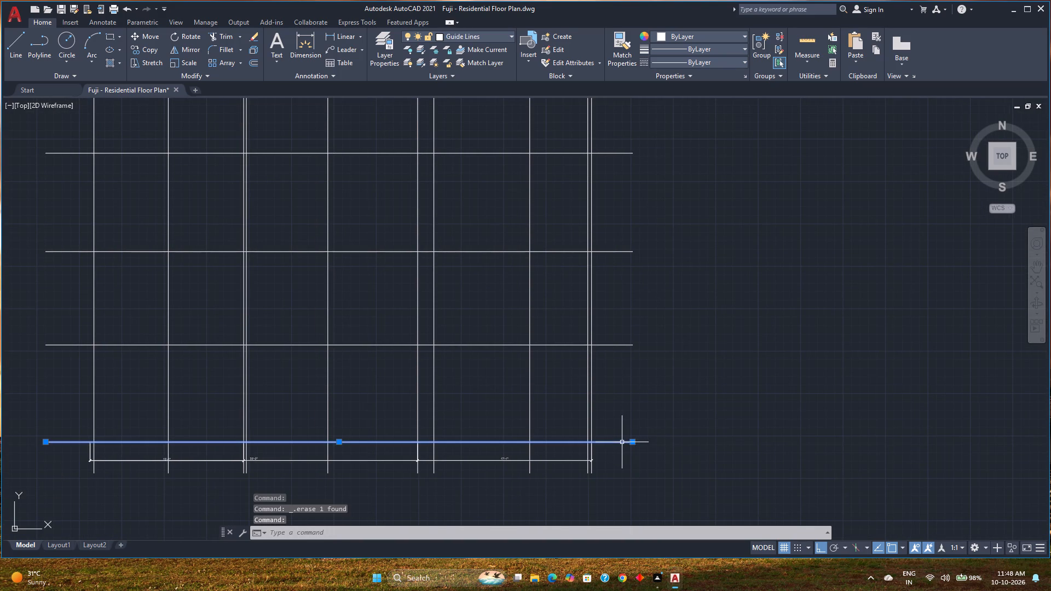
key(Delete)
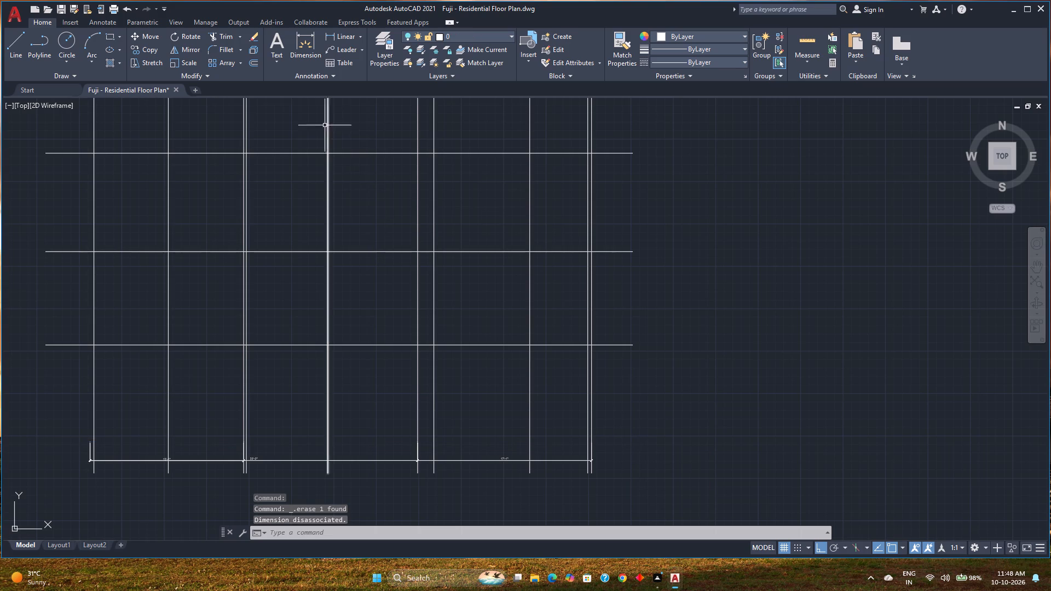
Offset the southernmost remaining horizontal guide line 9'9" to the south.
click(255, 62)
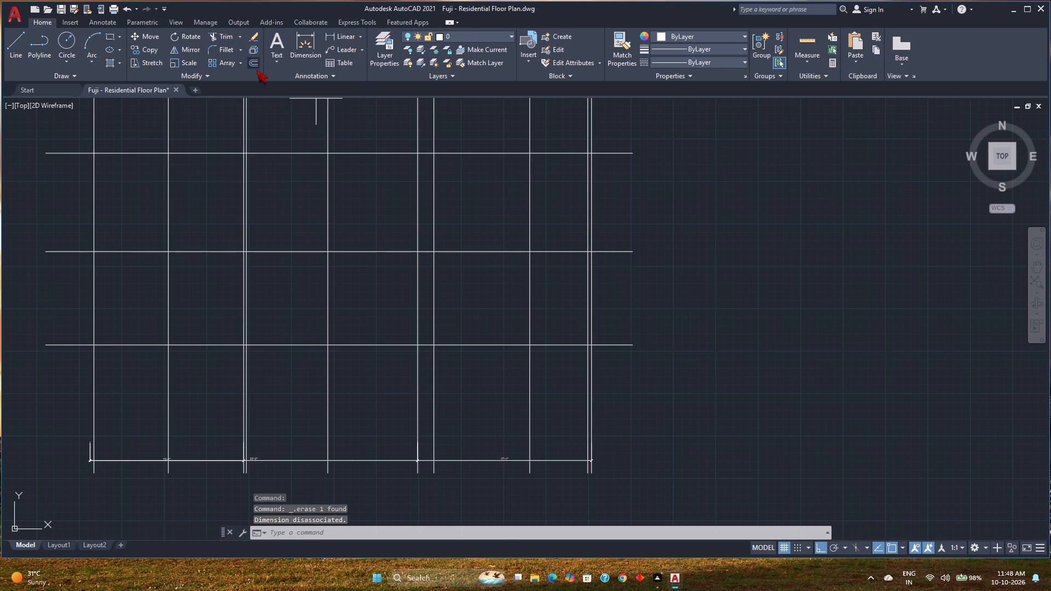
key(9)
text('9)
key(shift+quotedbl)
key(Return)
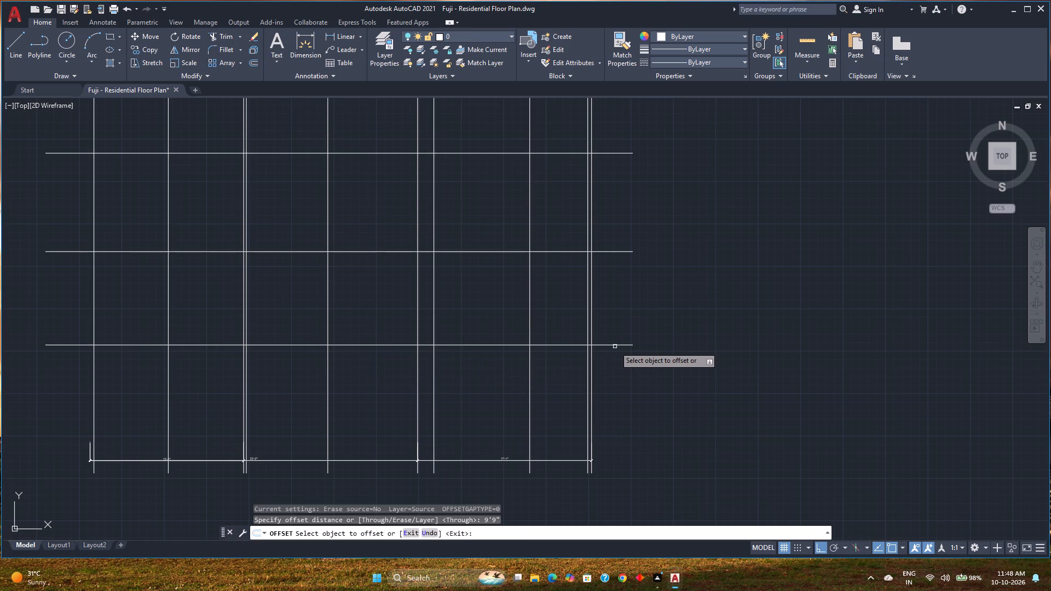
click(618, 344)
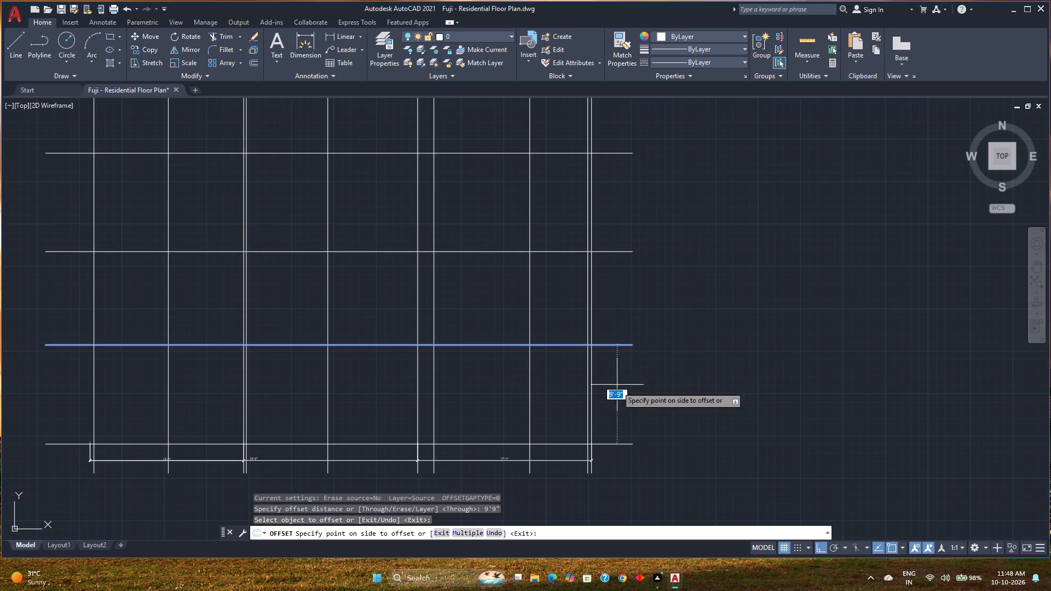
click(630, 422)
key(Escape)
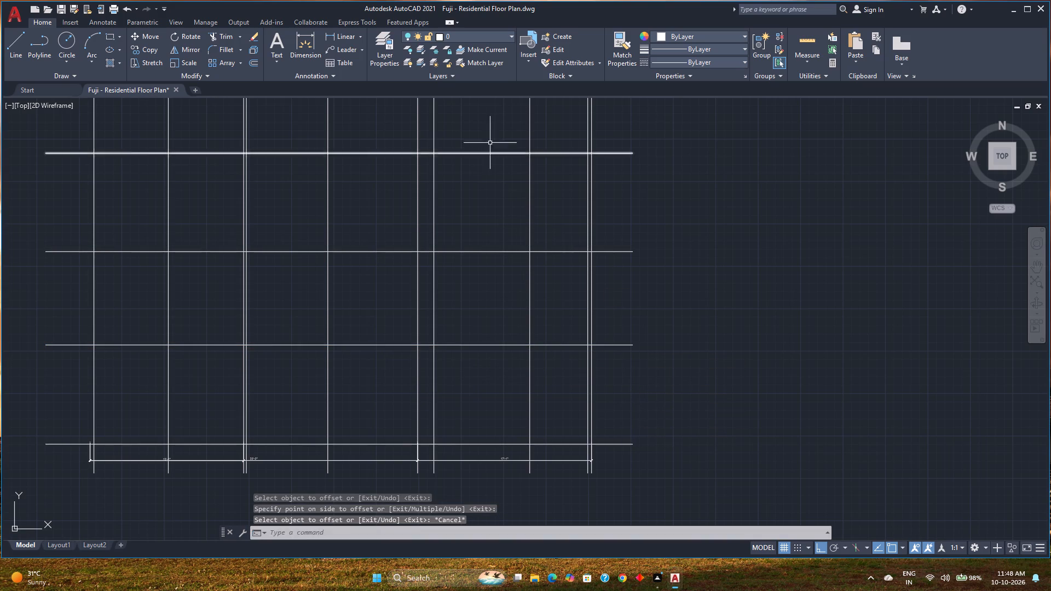
Turn layer 0 back on and lock the Guide Lines layer.
click(406, 36)
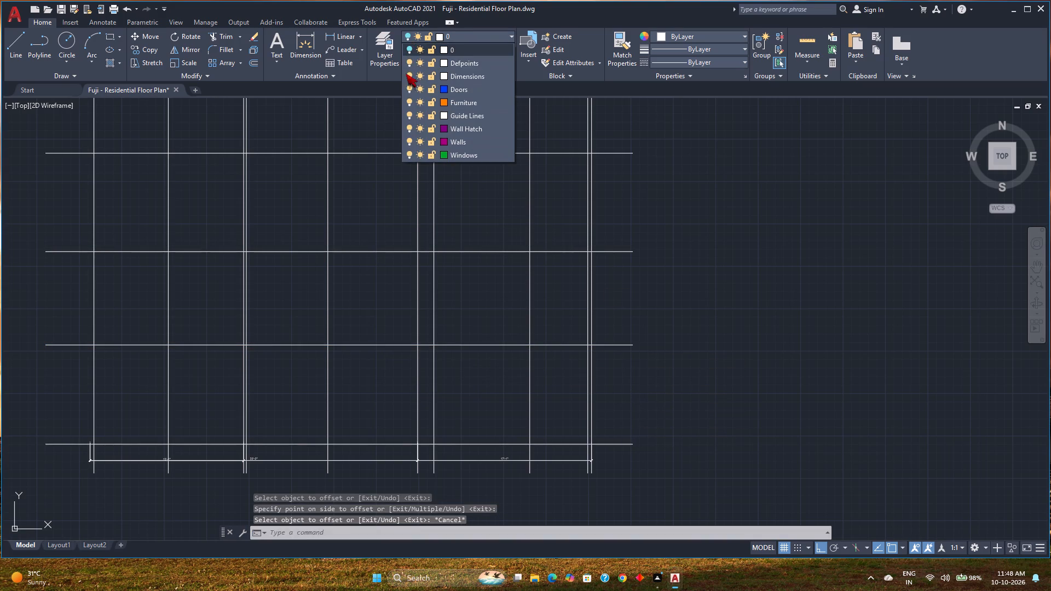
click(409, 51)
key(Escape)
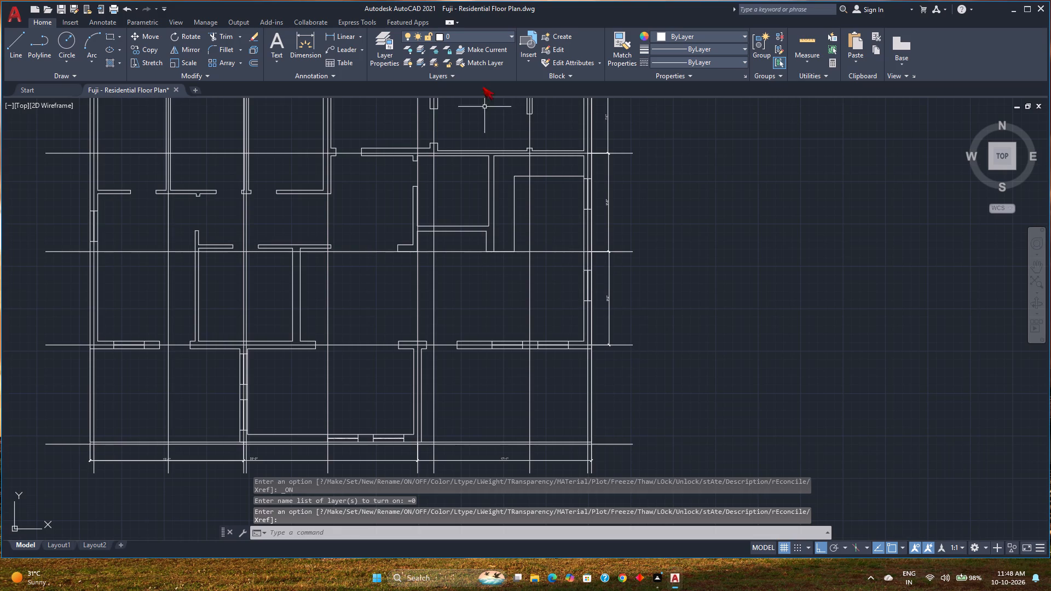
click(471, 38)
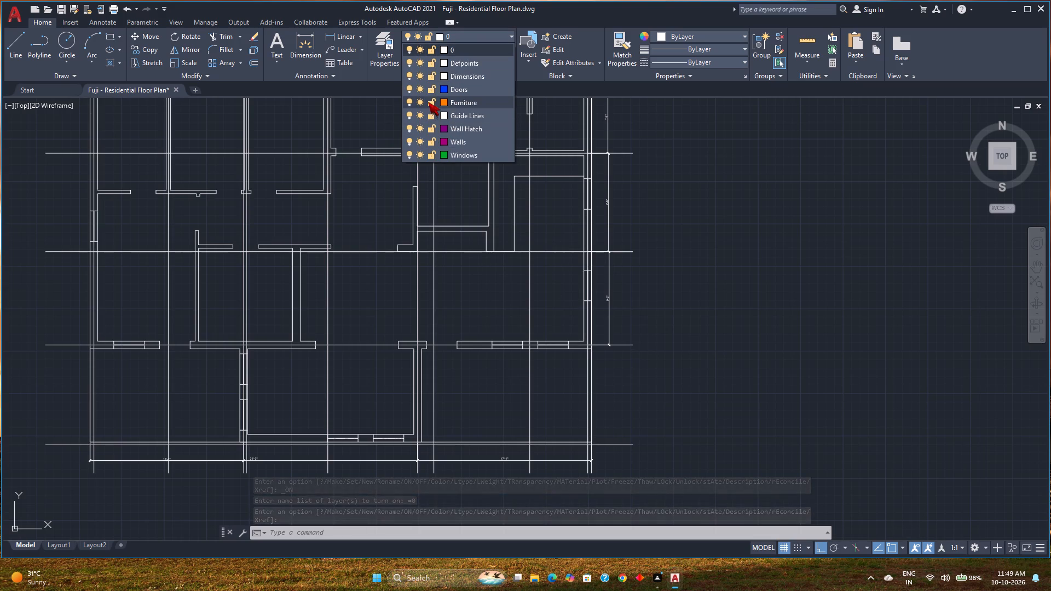
click(430, 115)
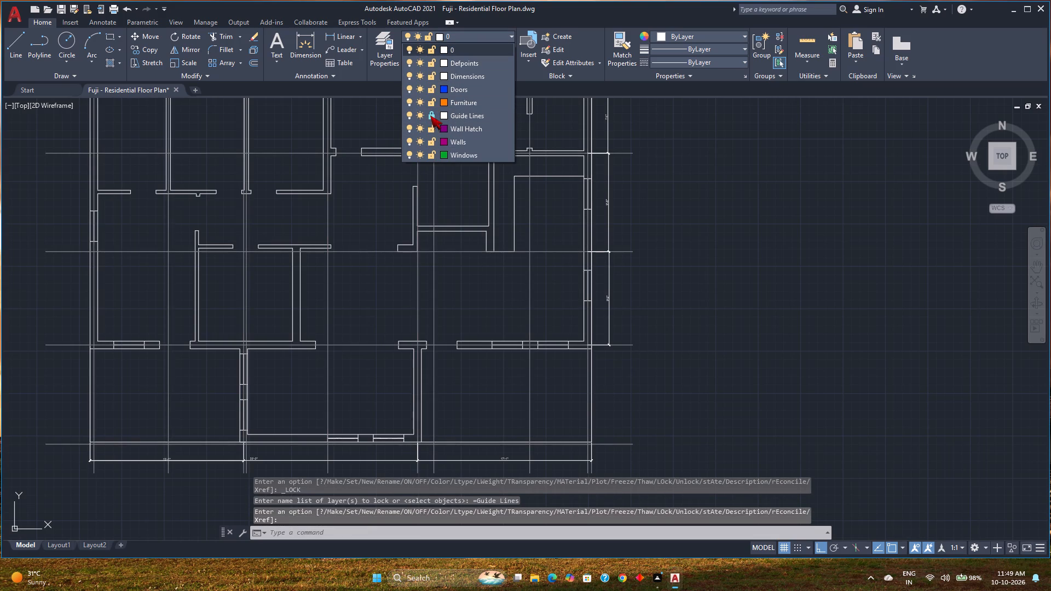
key(Escape)
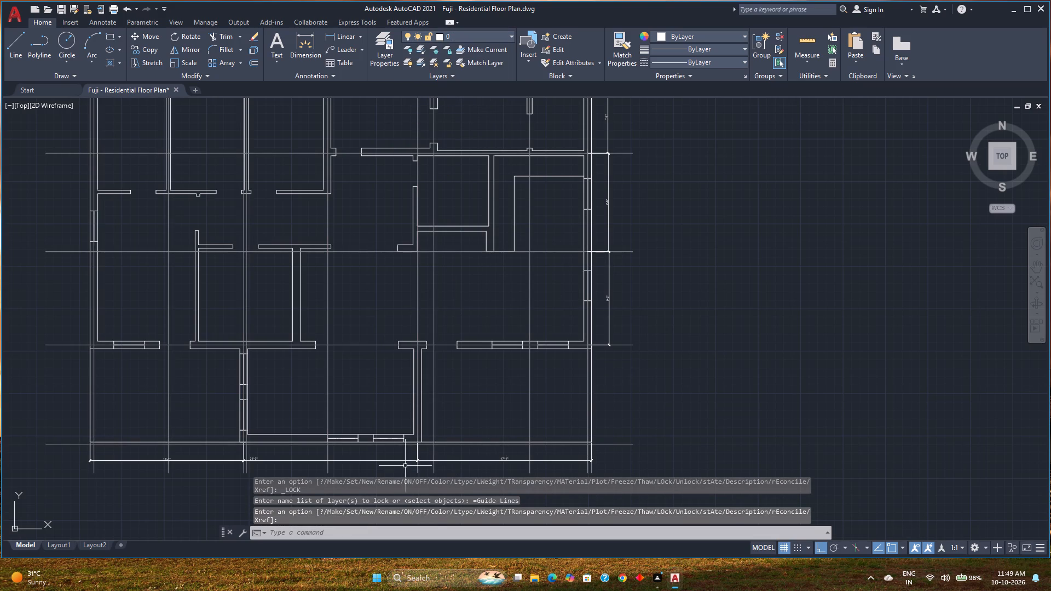
Move the south wall, its windows and the adjoining west wall of the southern room 0'-4.5" south, centring the south wall on the guide line.
scroll(387, 466, up, 1)
middle_drag(323, 455, 401, 404)
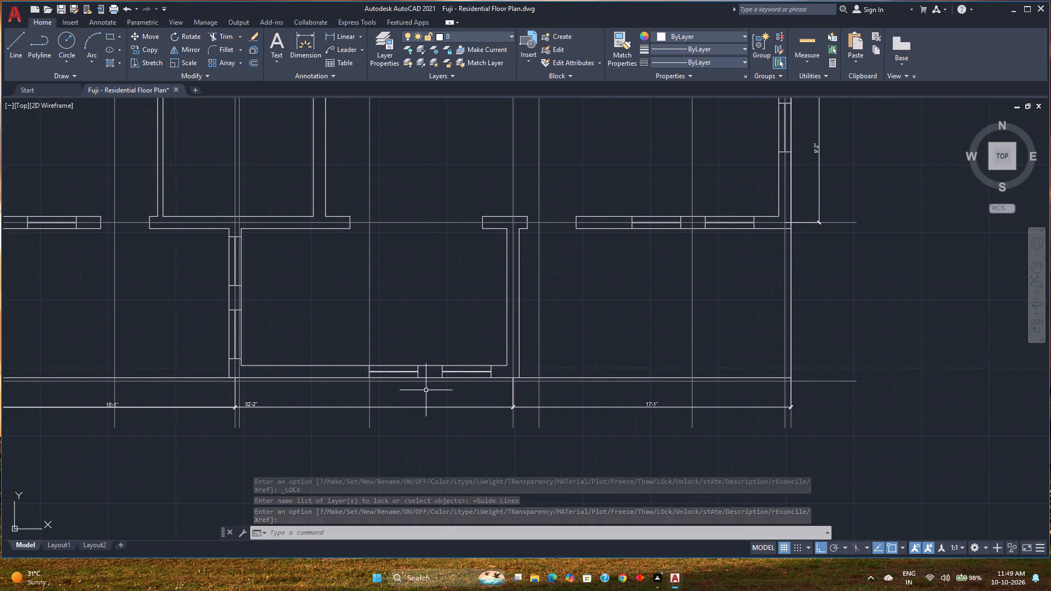
scroll(470, 370, up, 1)
scroll(536, 382, up, 2)
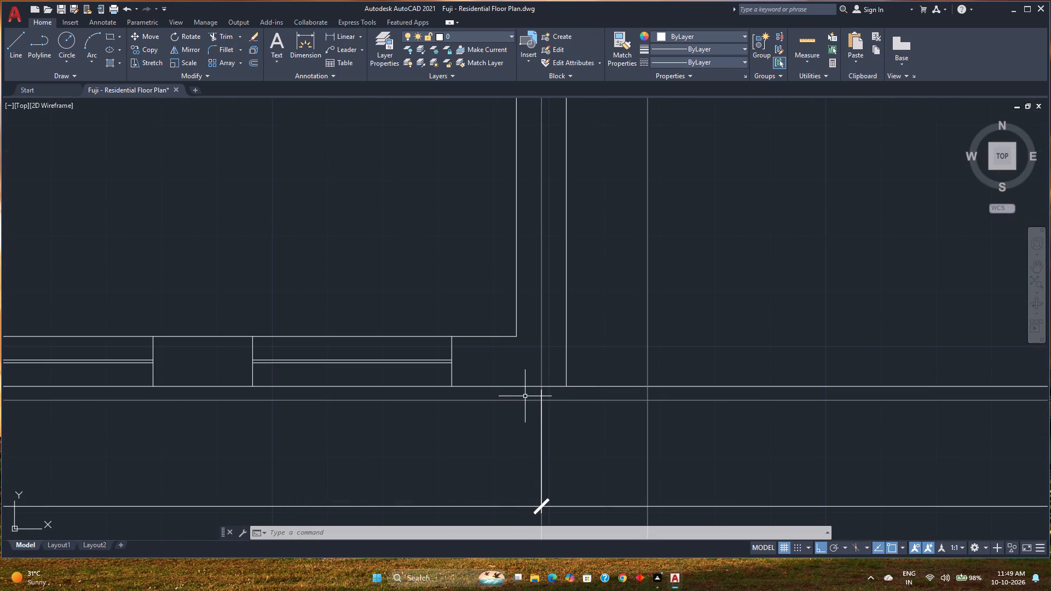
scroll(525, 396, up, 1)
middle_drag(525, 396, 632, 398)
click(631, 404)
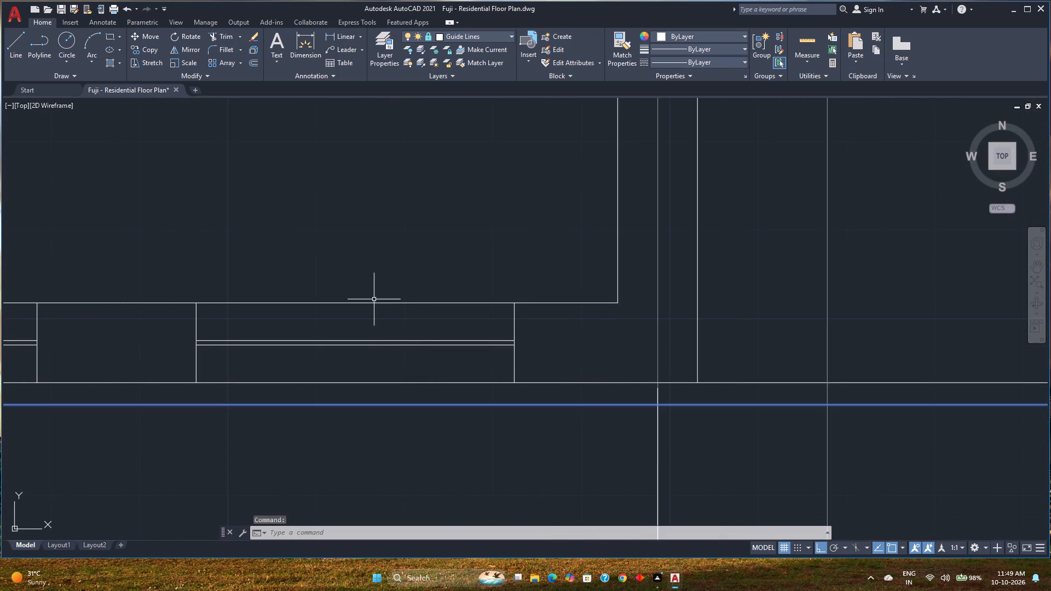
key(Escape)
click(573, 393)
scroll(385, 310, down, 2)
middle_drag(385, 310, 386, 310)
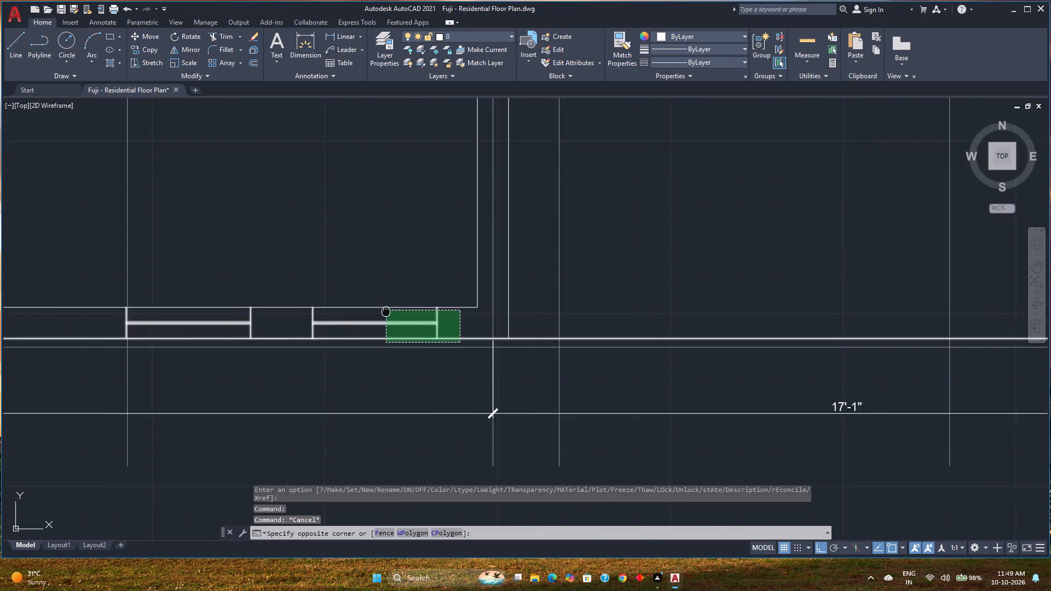
middle_drag(386, 310, 702, 406)
scroll(251, 403, down, 1)
middle_drag(251, 402, 377, 378)
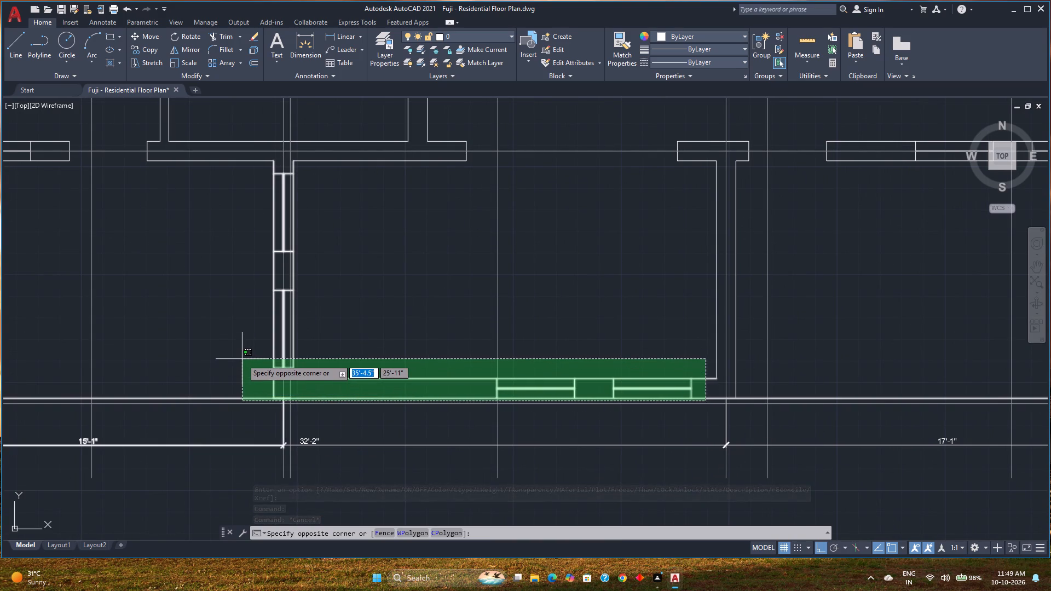
click(242, 359)
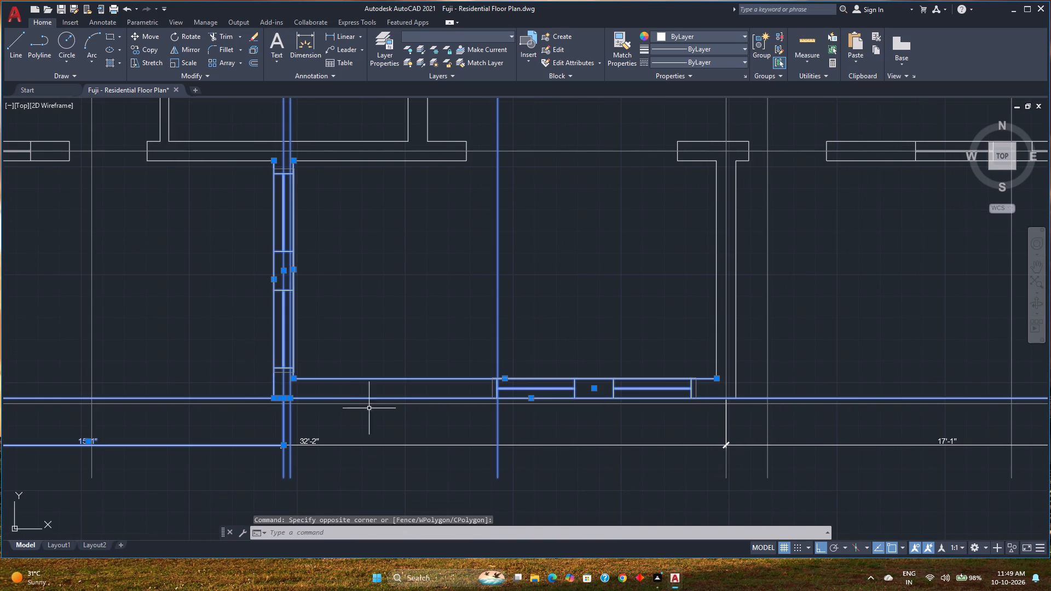
scroll(408, 413, up, 2)
middle_drag(408, 413, 280, 464)
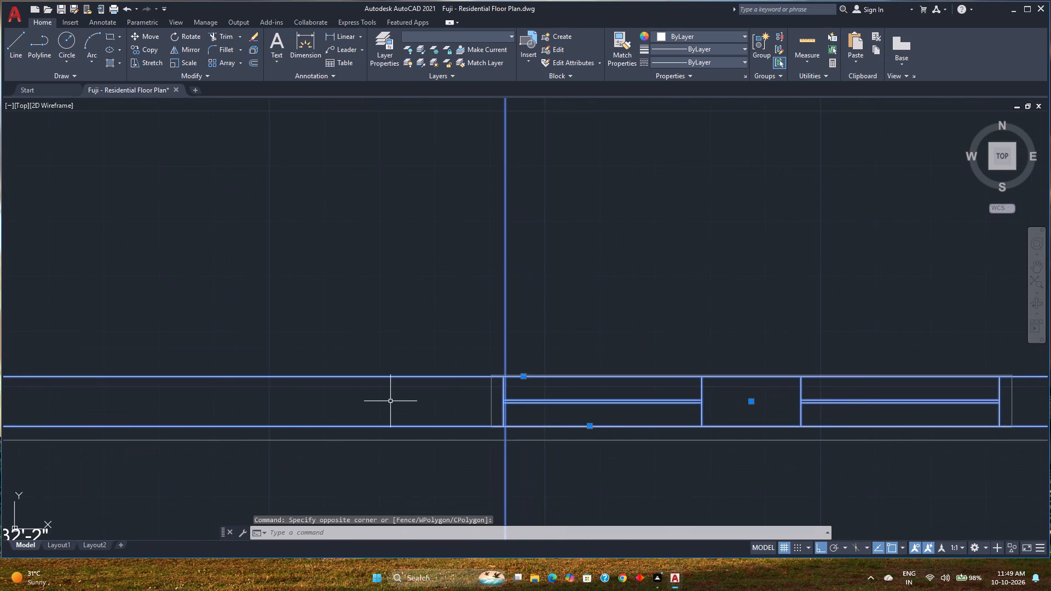
key(m)
key(Return)
scroll(489, 407, up, 2)
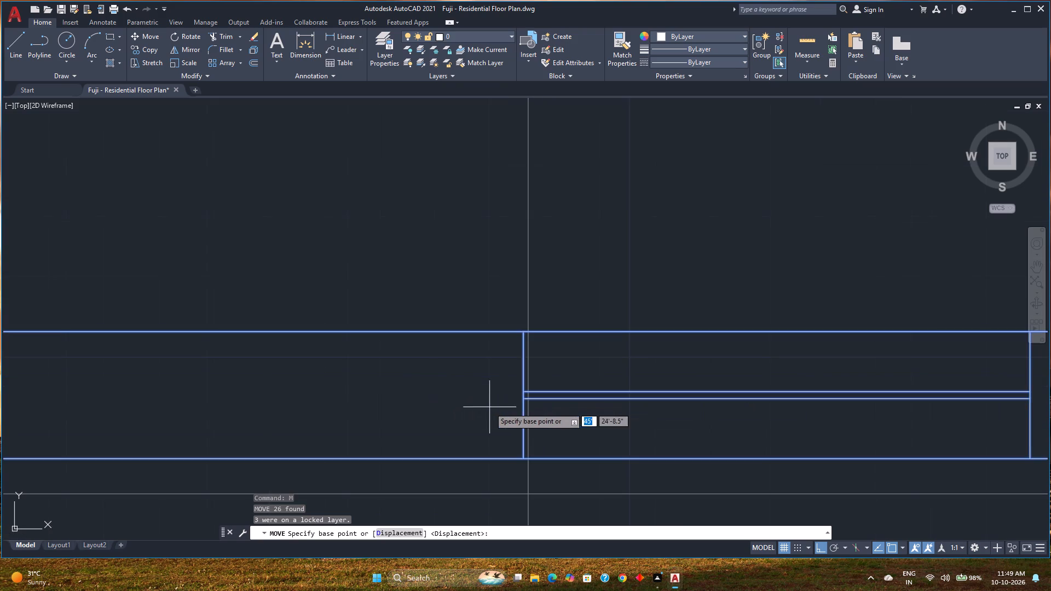
scroll(516, 408, up, 1)
click(528, 390)
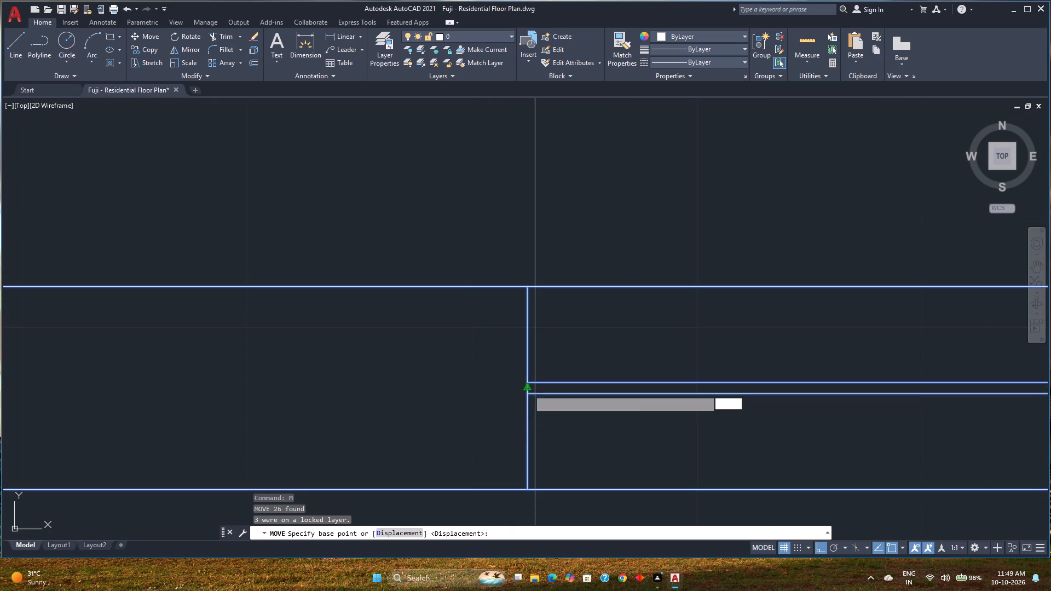
click(528, 489)
Extend both lines of the southern room's east wall to meet the moved south wall.
scroll(503, 459, down, 2)
middle_drag(503, 459, 476, 447)
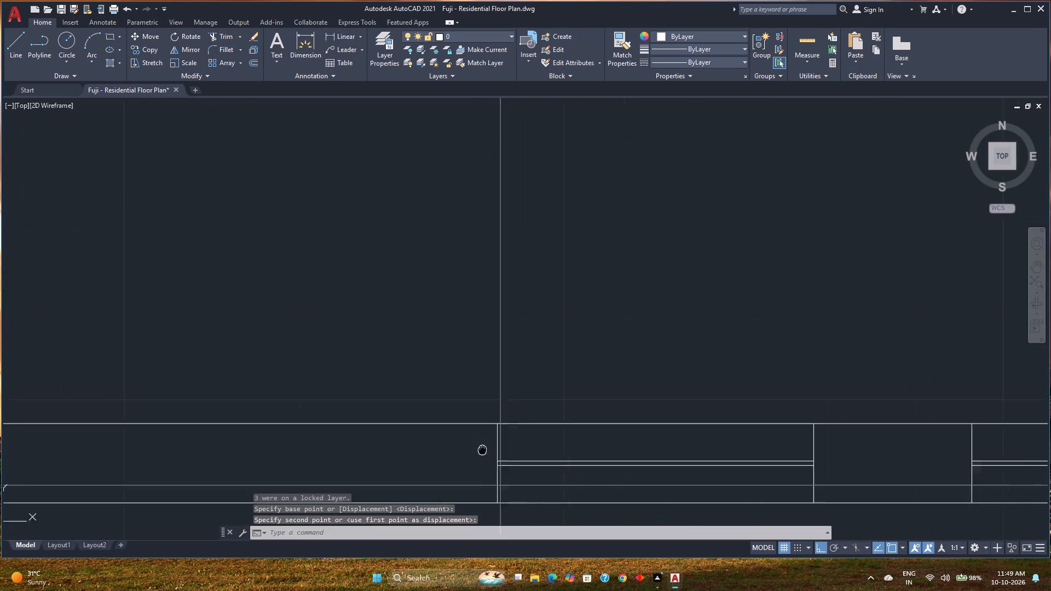
middle_drag(476, 447, 391, 409)
scroll(382, 403, down, 3)
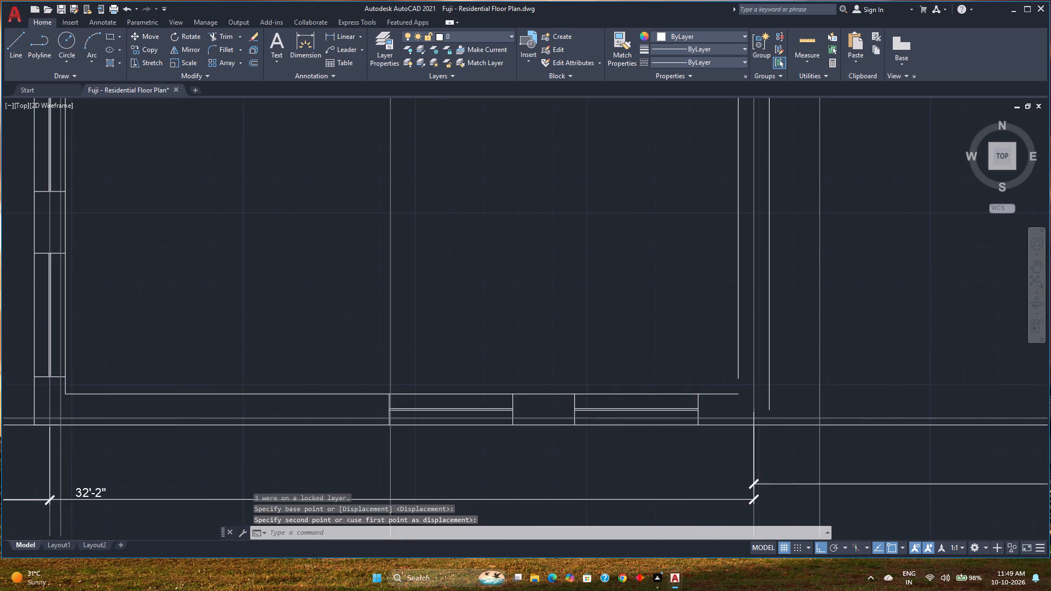
scroll(382, 403, down, 3)
scroll(455, 403, up, 2)
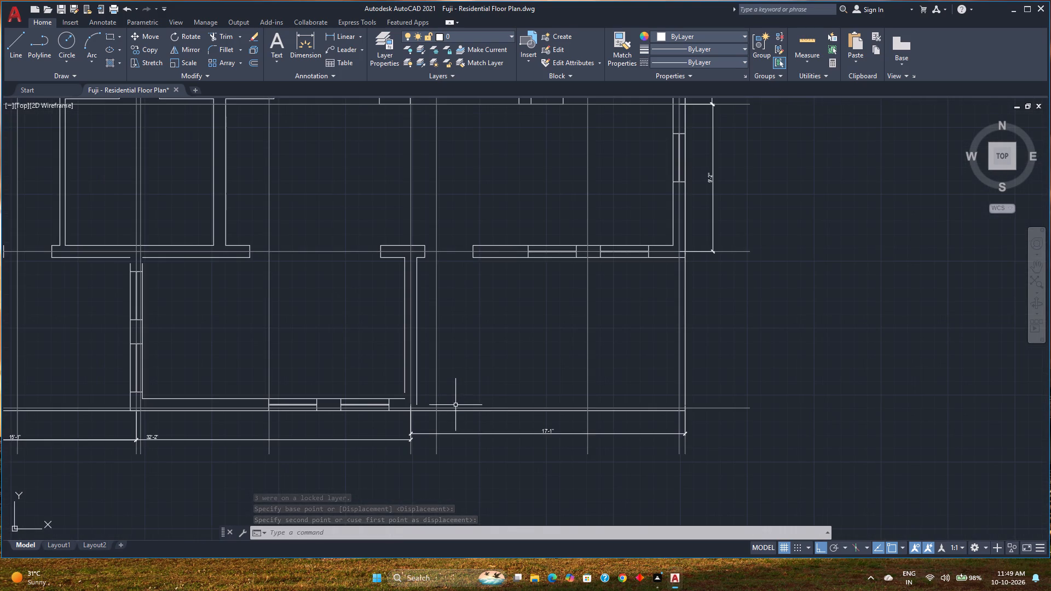
text(ex)
key(Return)
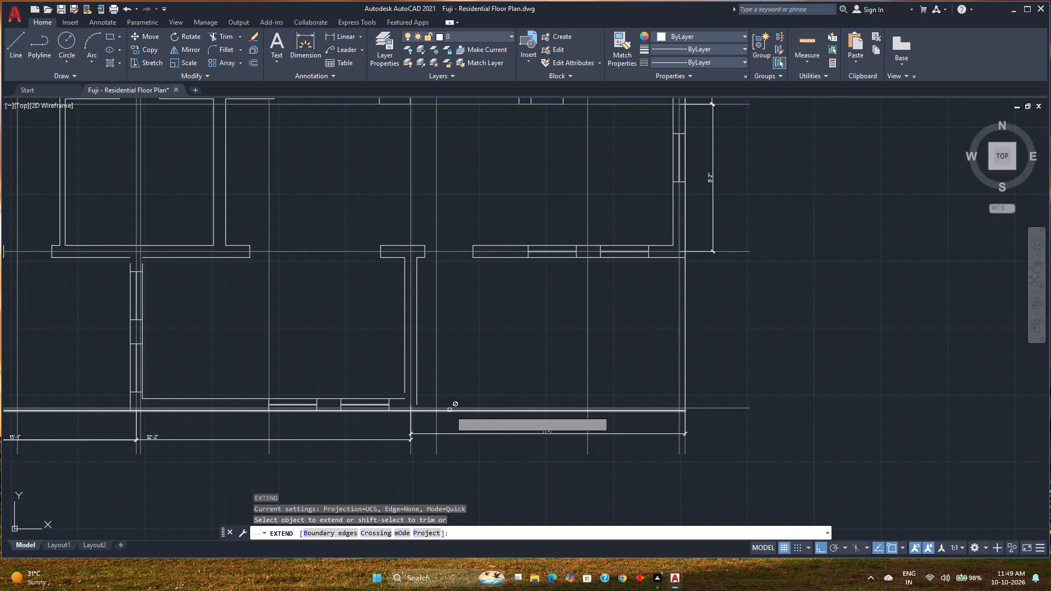
click(403, 385)
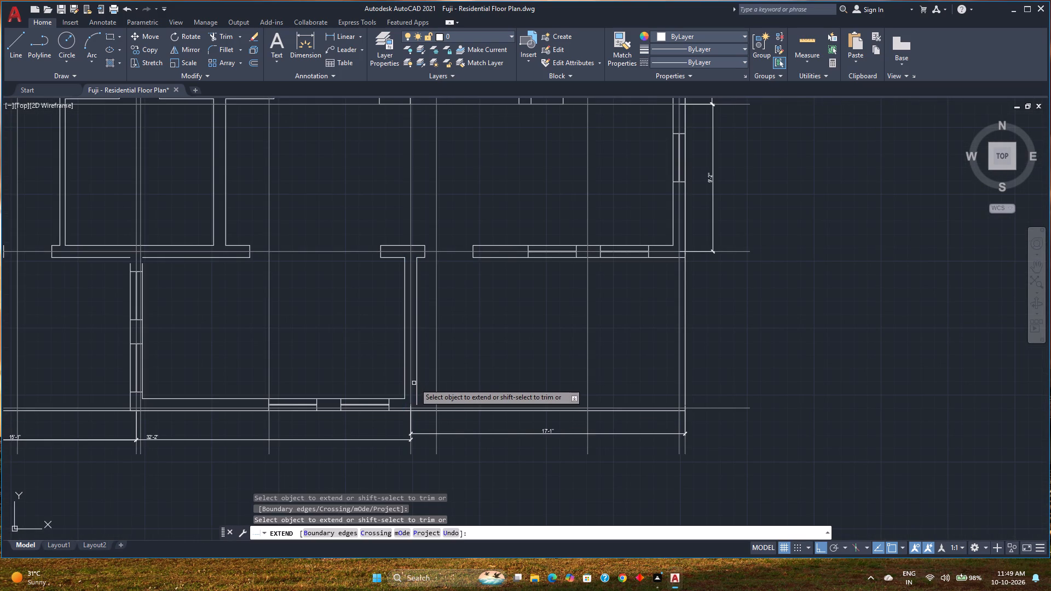
click(417, 382)
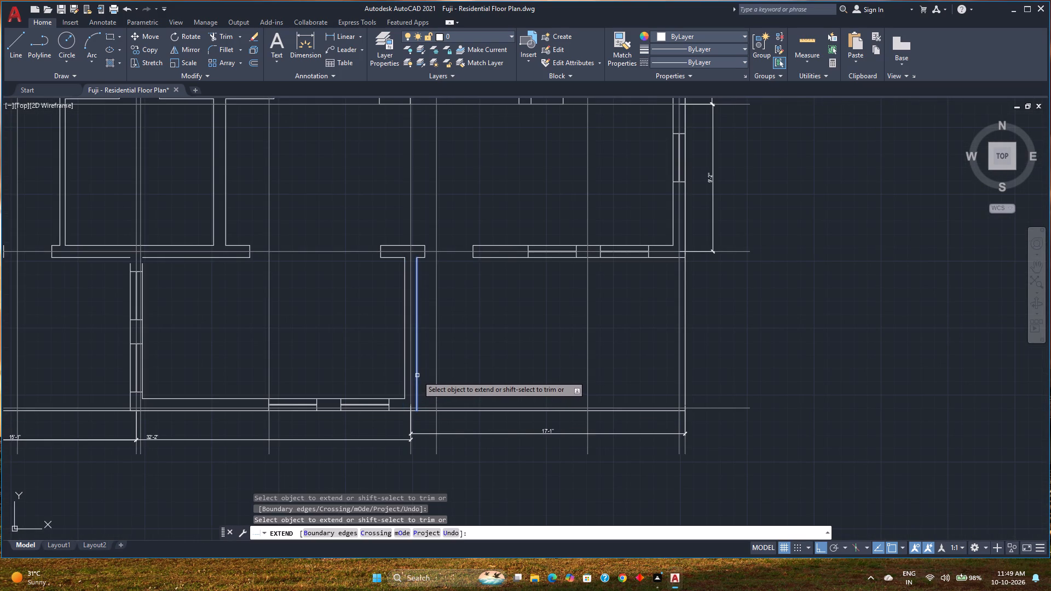
click(417, 375)
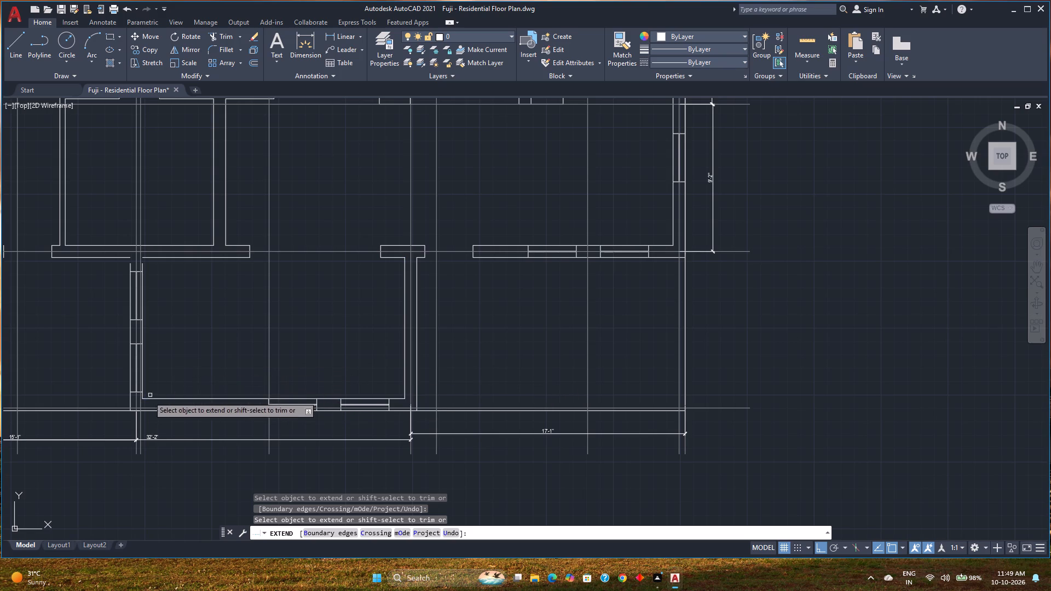
Turn off the Guide Lines layer.
scroll(124, 416, up, 3)
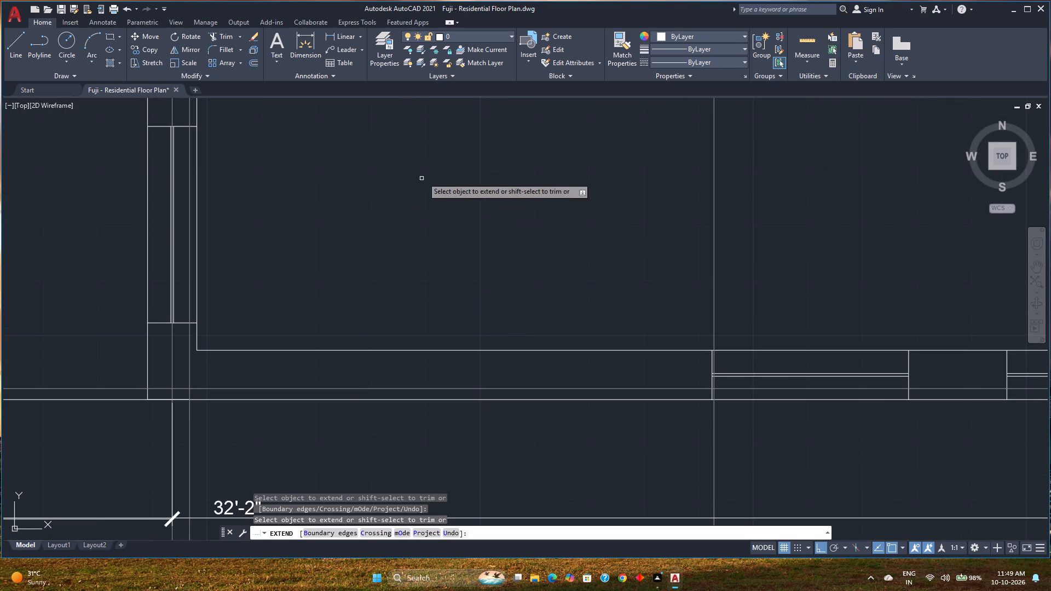
click(469, 35)
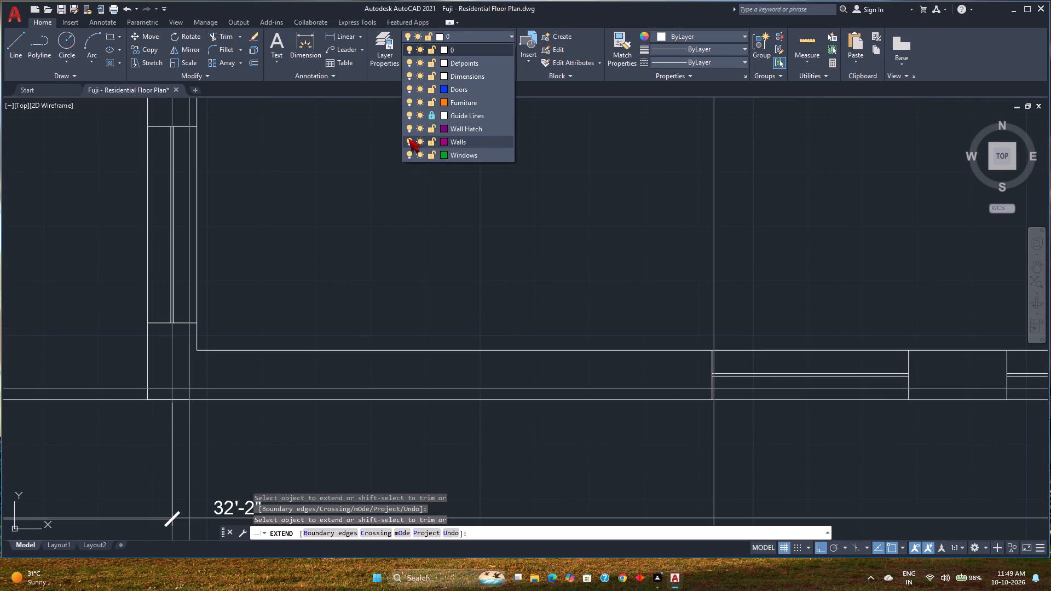
click(411, 114)
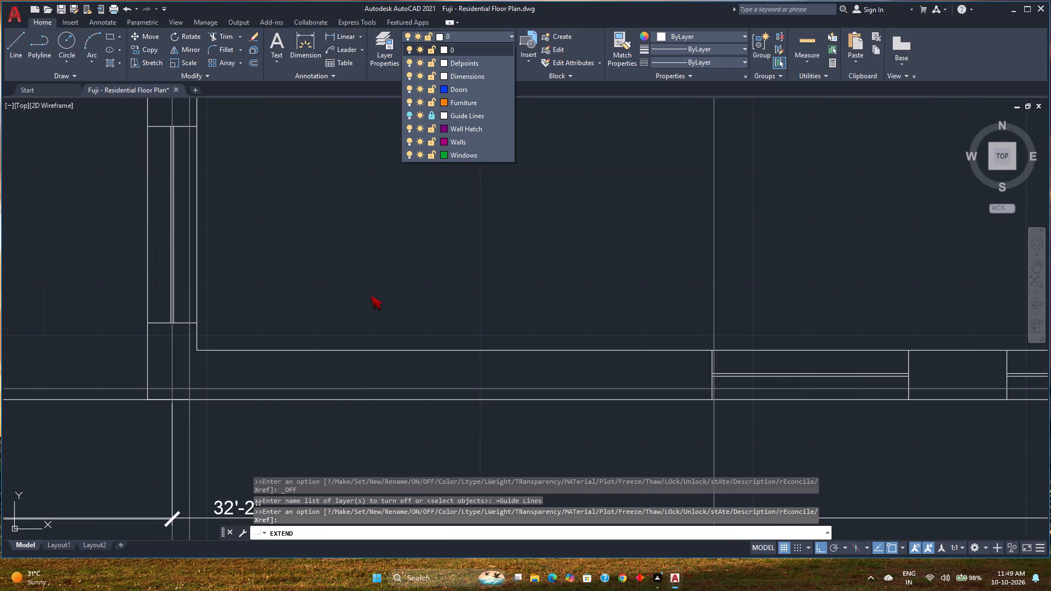
key(Escape)
scroll(378, 304, down, 2)
middle_drag(392, 300, 314, 339)
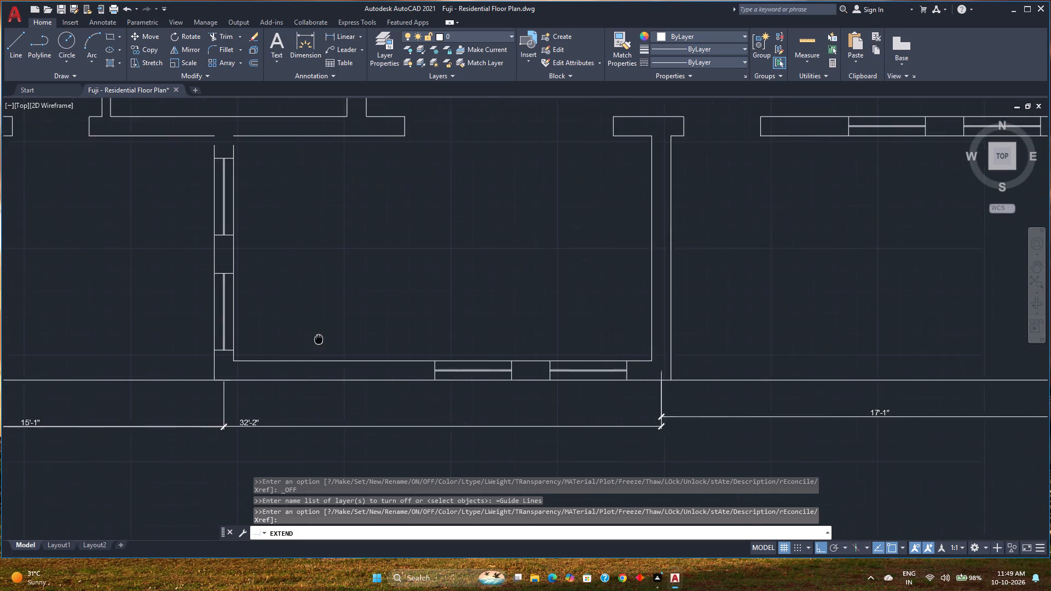
middle_drag(314, 339, 308, 341)
scroll(596, 373, up, 1)
key(Escape)
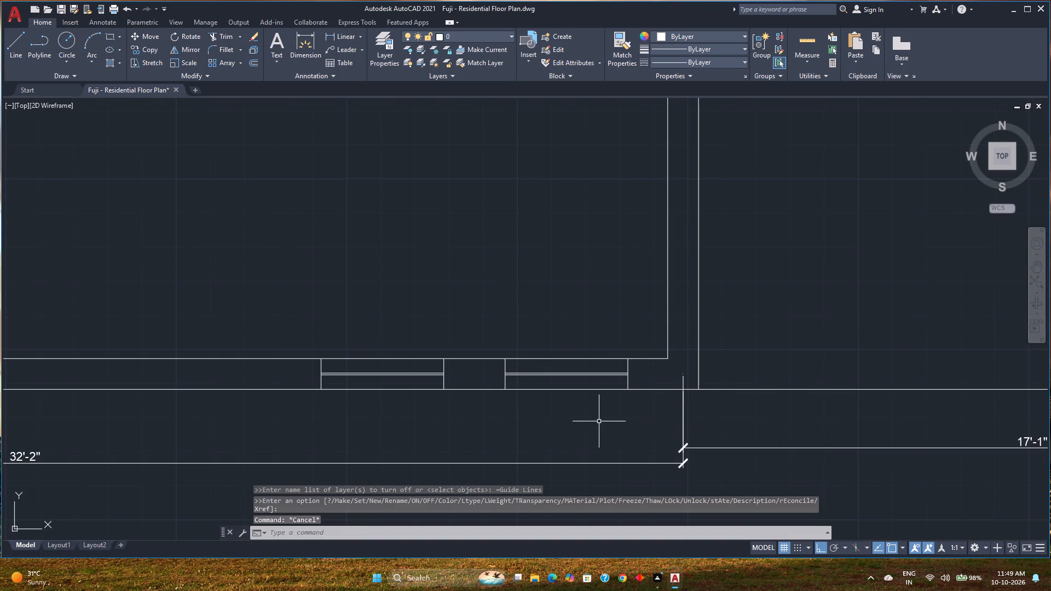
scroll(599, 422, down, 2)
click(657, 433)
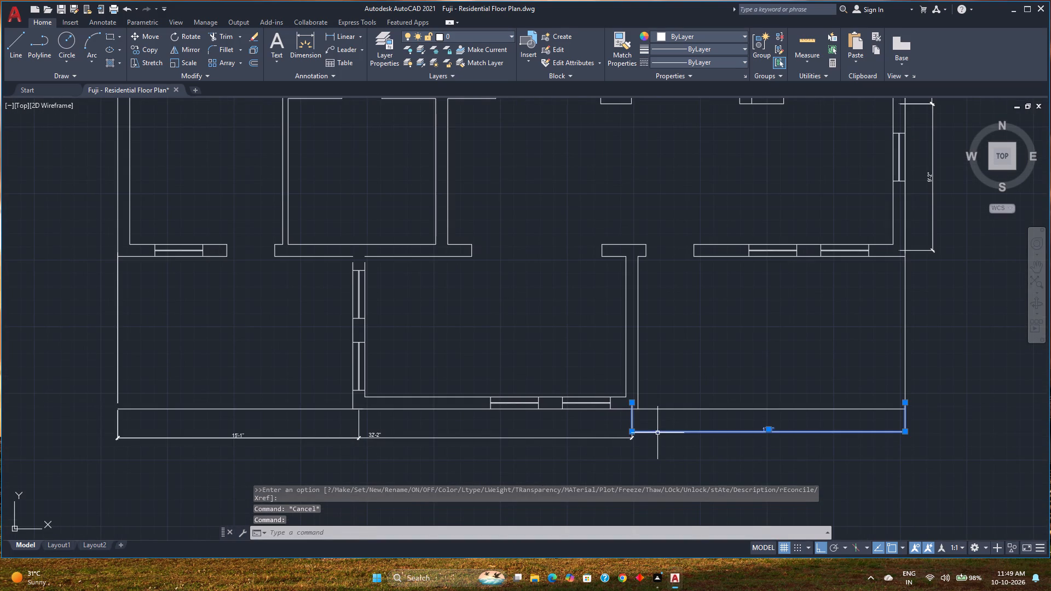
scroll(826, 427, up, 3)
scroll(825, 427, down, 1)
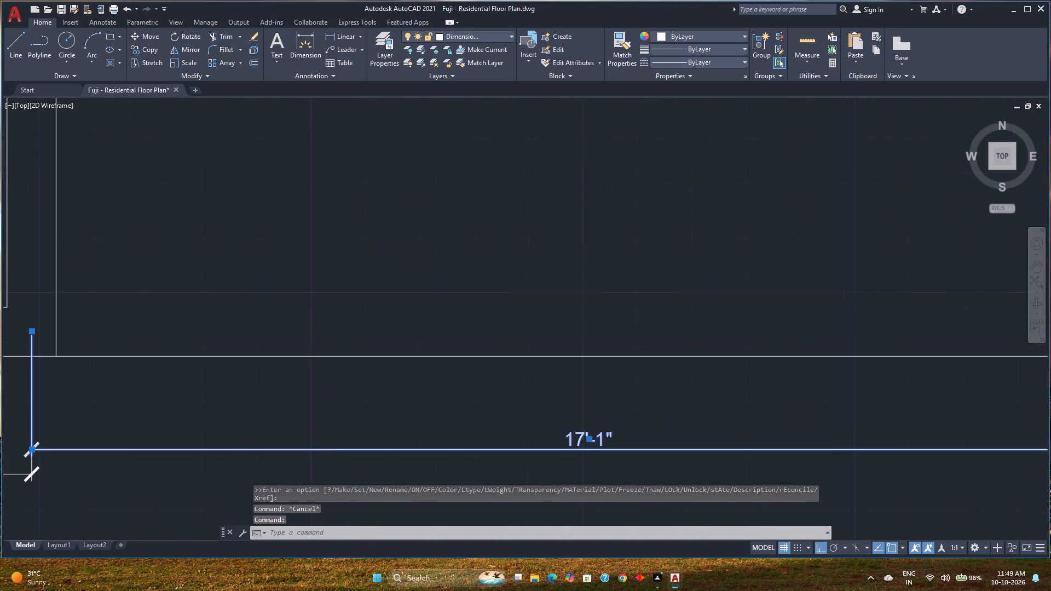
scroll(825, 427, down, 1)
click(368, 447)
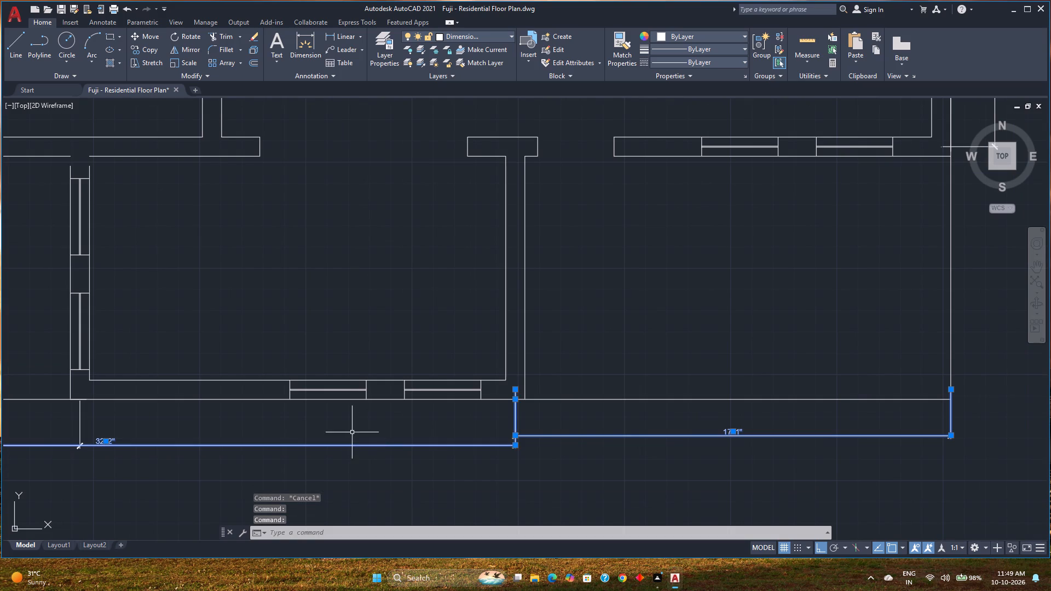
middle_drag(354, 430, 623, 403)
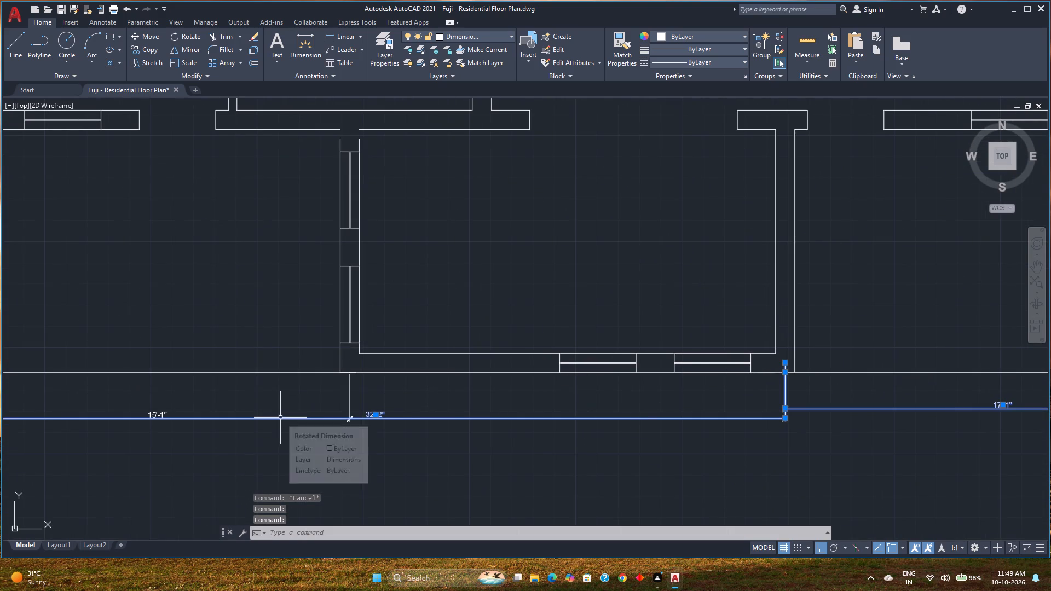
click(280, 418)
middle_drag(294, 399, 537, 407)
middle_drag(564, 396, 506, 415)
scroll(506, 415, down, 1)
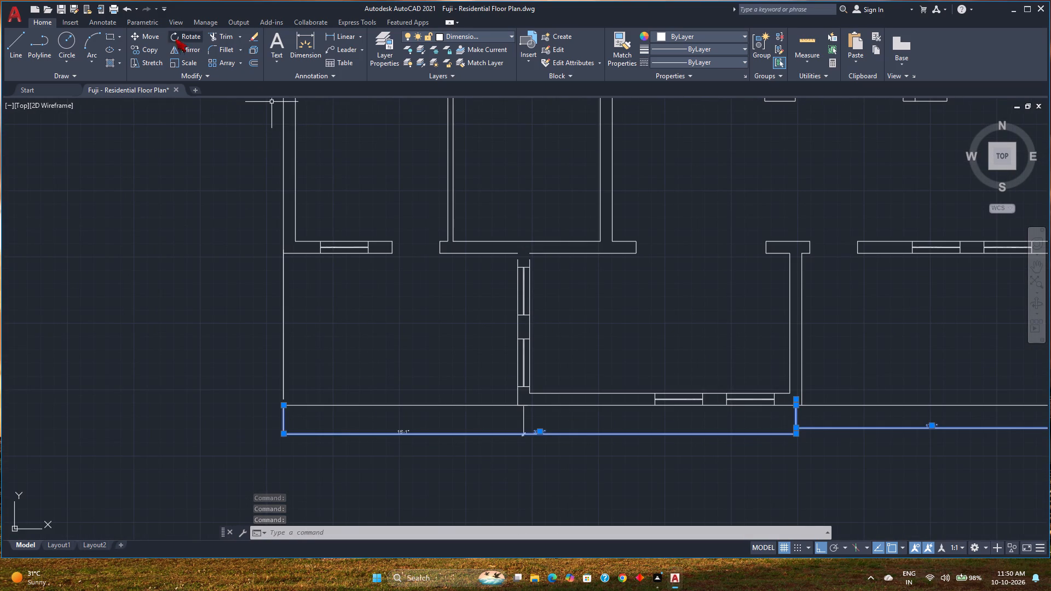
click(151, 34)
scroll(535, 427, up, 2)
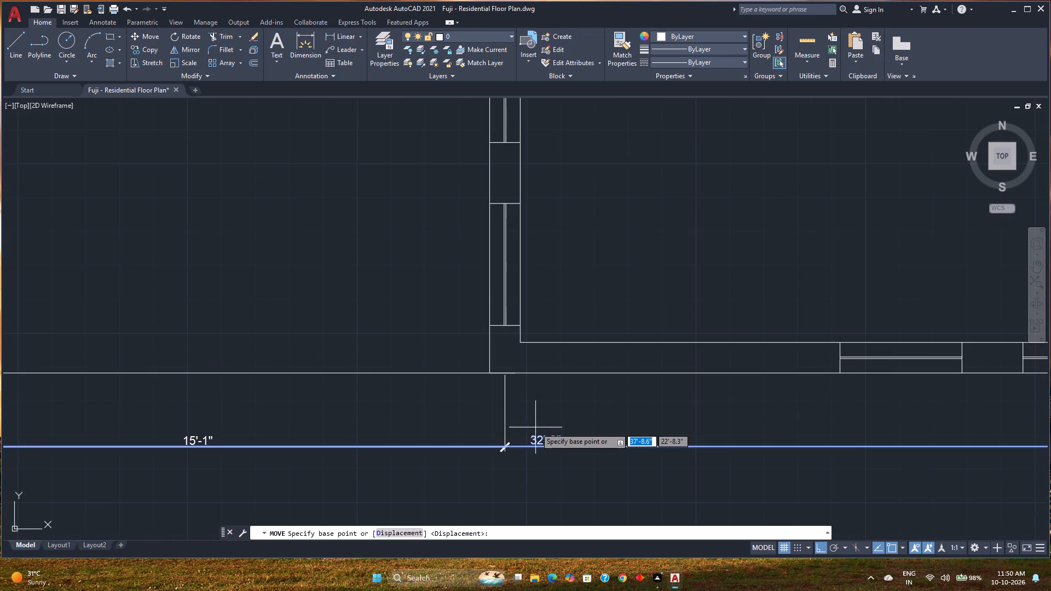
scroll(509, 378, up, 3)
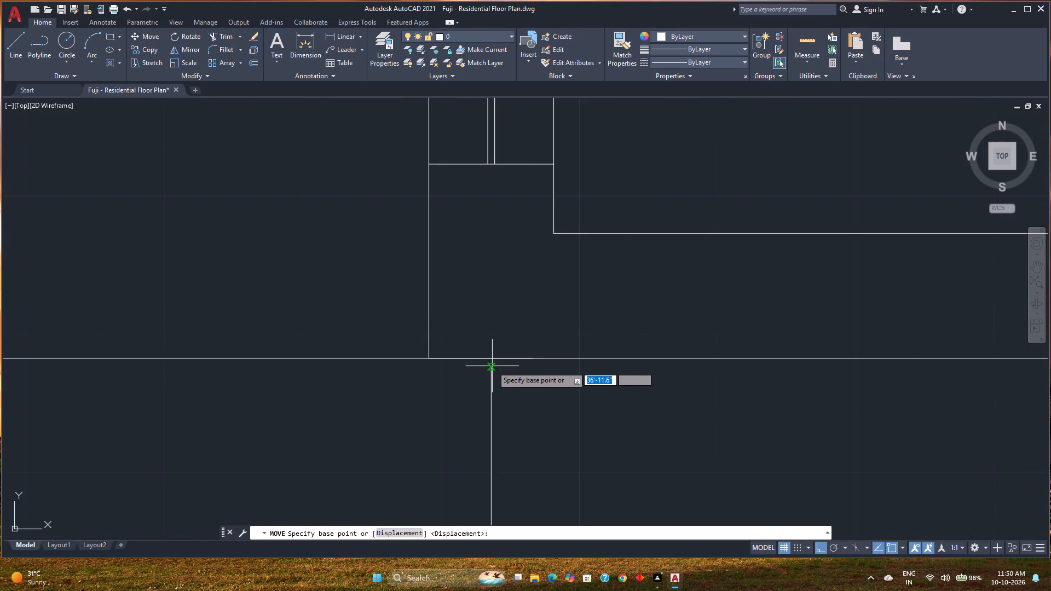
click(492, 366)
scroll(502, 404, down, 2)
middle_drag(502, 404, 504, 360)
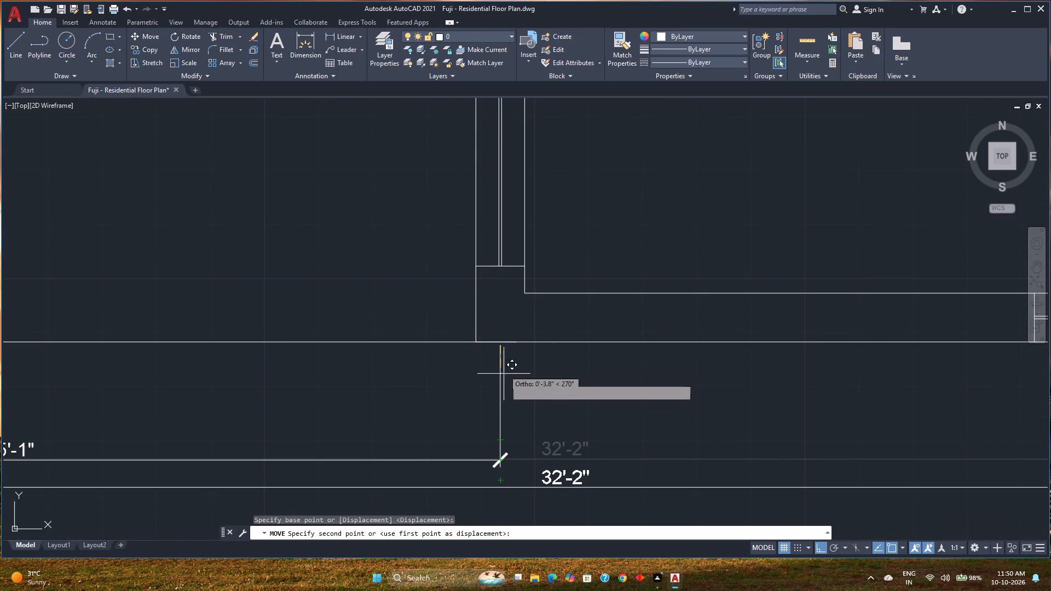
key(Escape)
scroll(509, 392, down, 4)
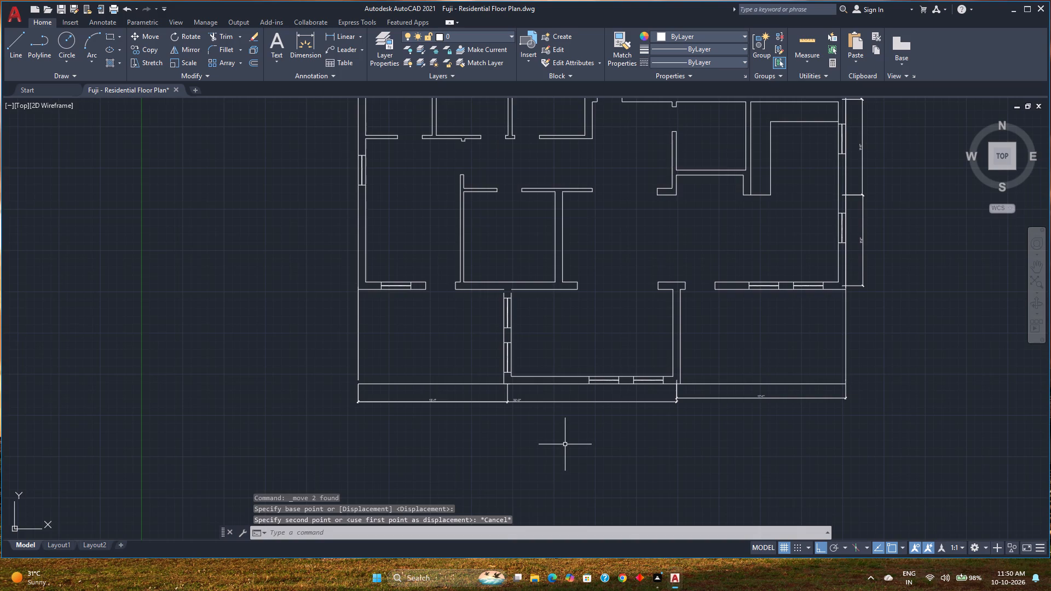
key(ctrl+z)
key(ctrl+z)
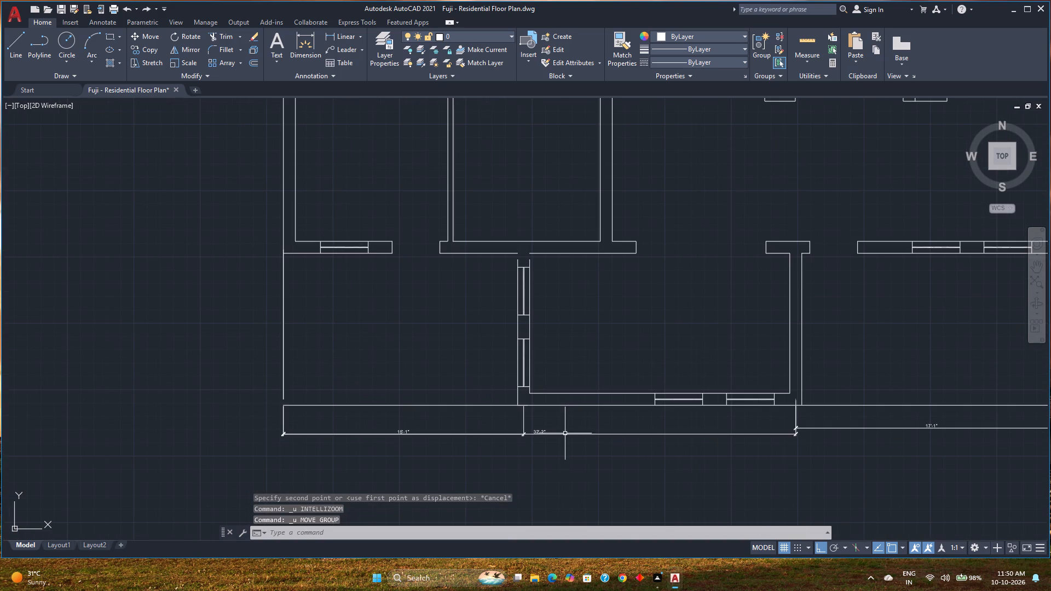
Delete the three horizontal dimensions below the plan's south wall.
click(565, 433)
key(Delete)
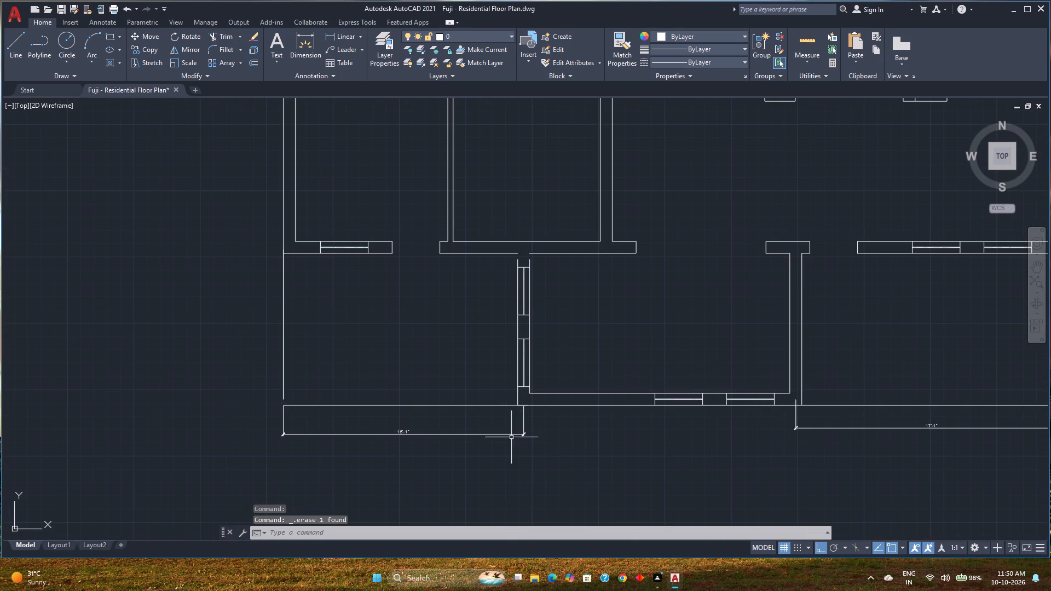
middle_drag(697, 420, 533, 447)
scroll(602, 415, up, 1)
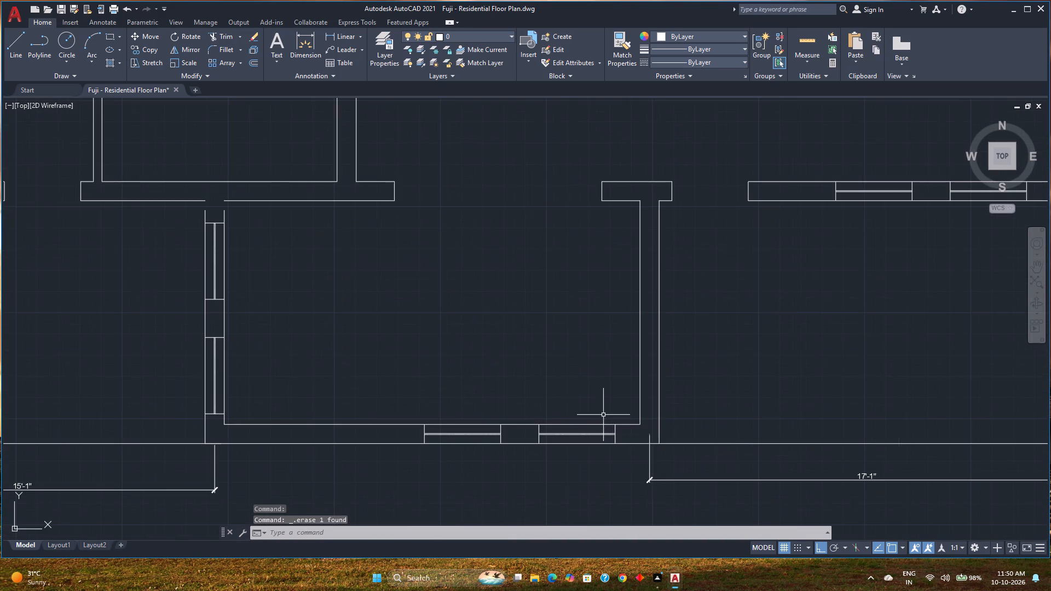
click(661, 481)
key(Delete)
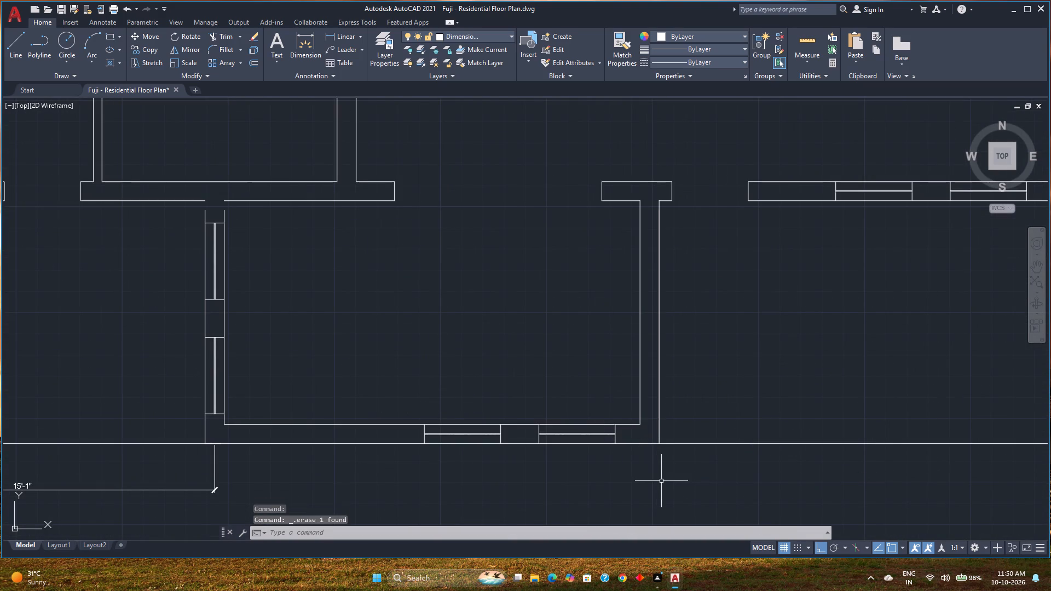
click(171, 490)
key(Delete)
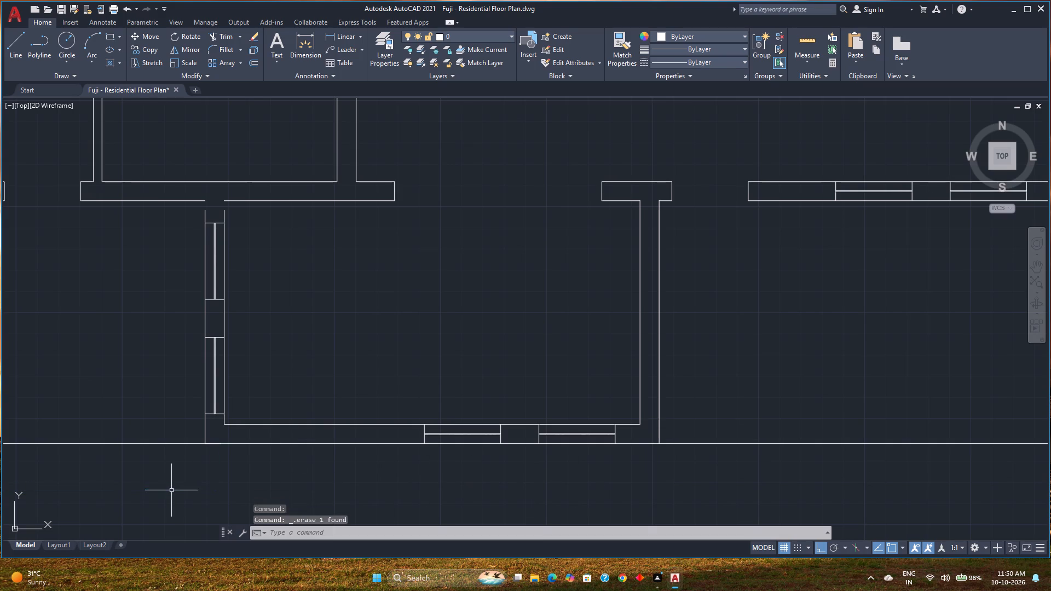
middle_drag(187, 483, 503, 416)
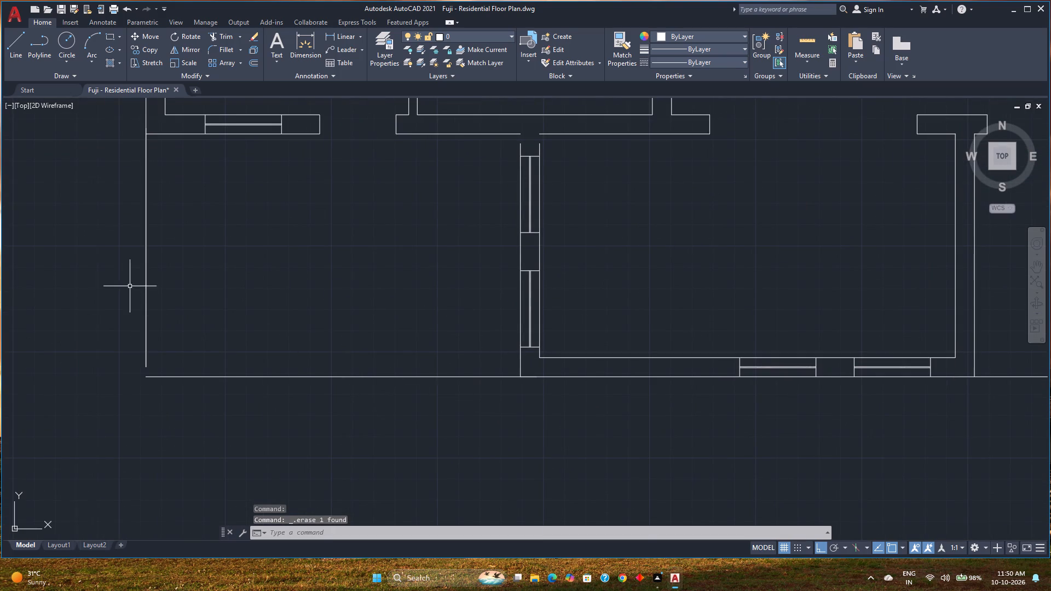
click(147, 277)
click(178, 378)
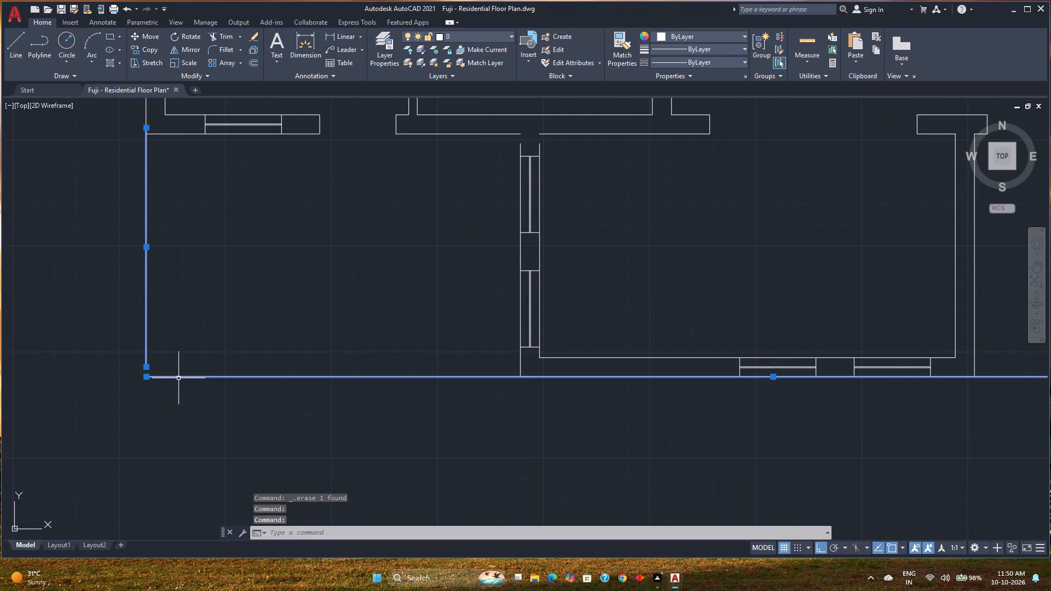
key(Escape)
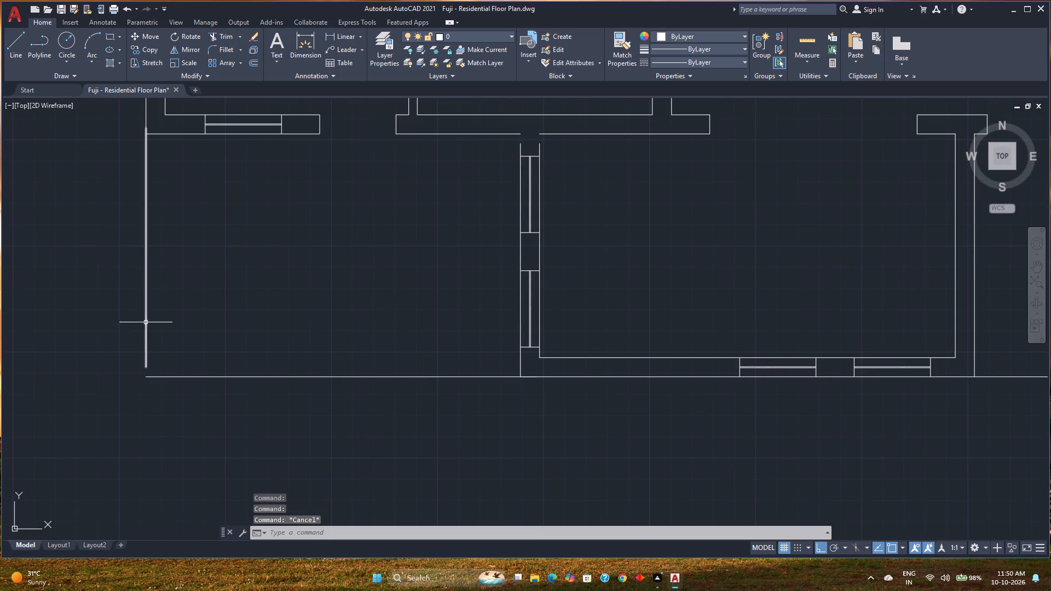
Stretch the lower end of the plan's westernmost vertical line down to the west end of the outer south wall line.
click(146, 322)
click(147, 366)
click(147, 375)
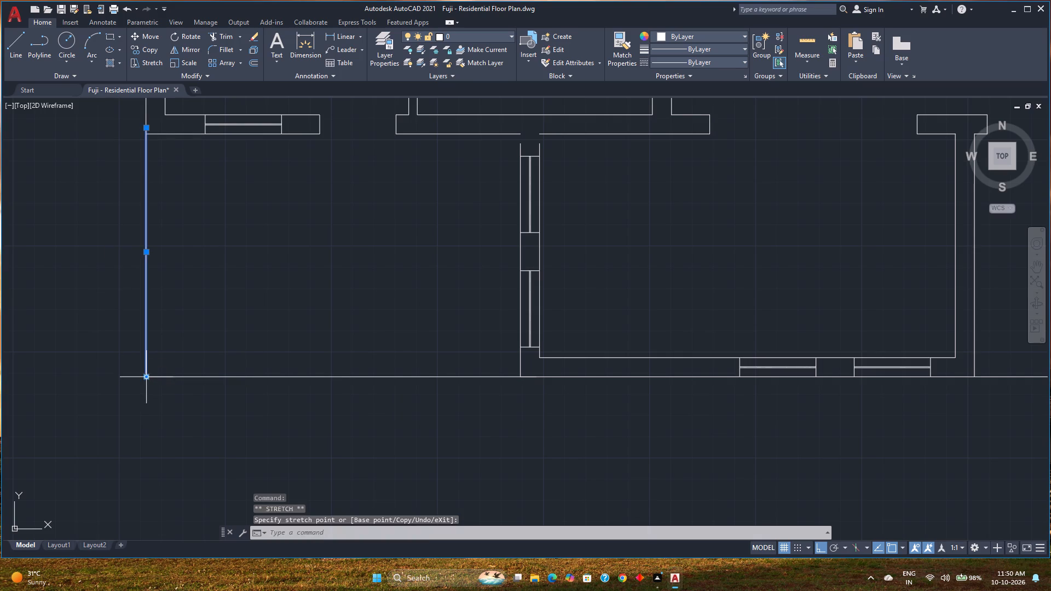
key(Escape)
Turn on the Guide Lines layer.
scroll(428, 420, down, 1)
middle_drag(428, 420, 142, 415)
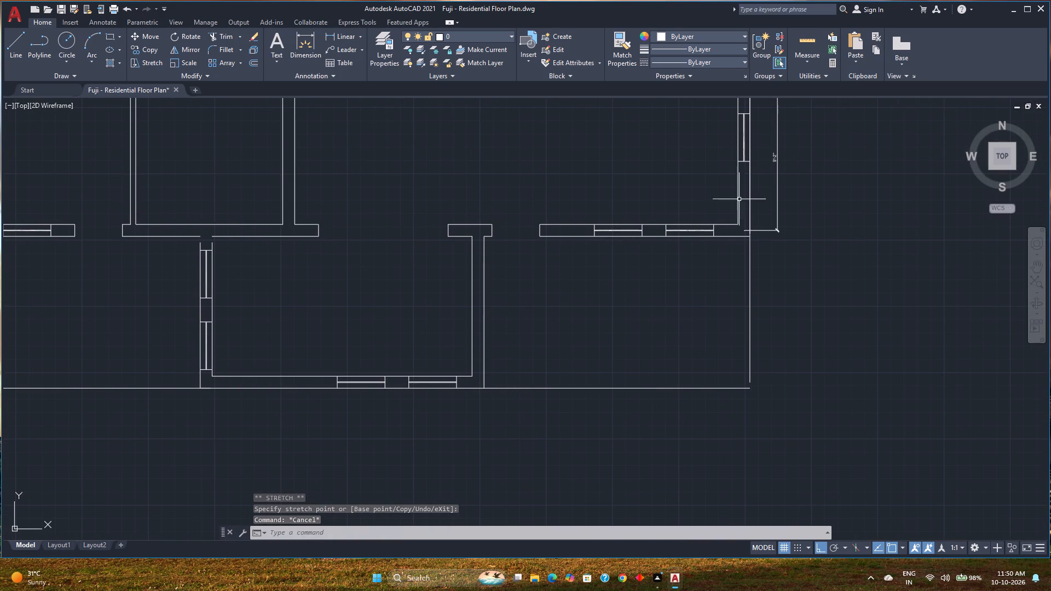
click(472, 32)
click(411, 117)
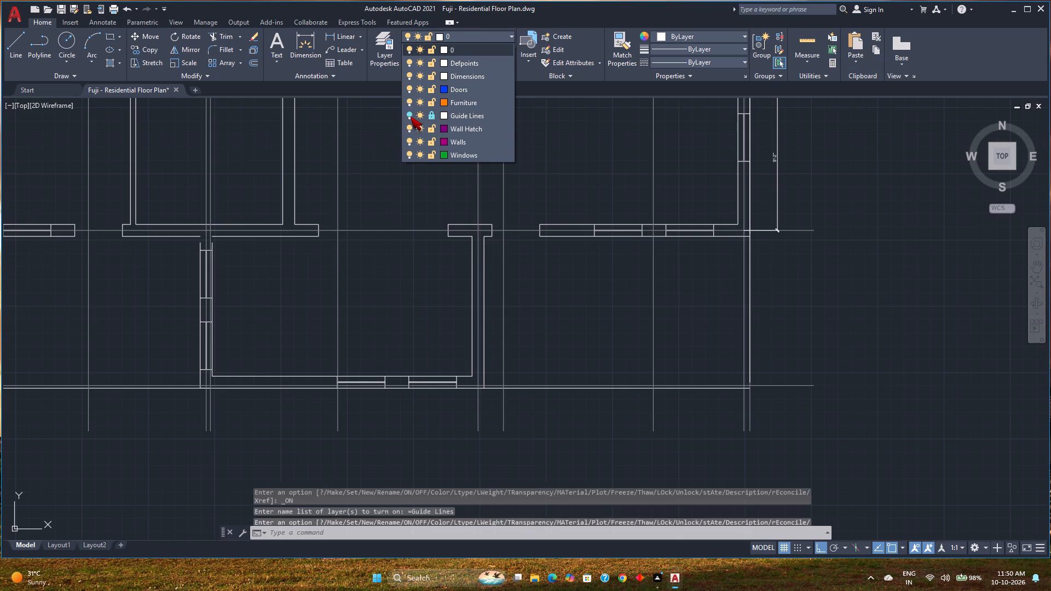
key(Escape)
Measure the spacing between the two southern horizontal guide lines at the plan's east side.
middle_drag(320, 397, 323, 396)
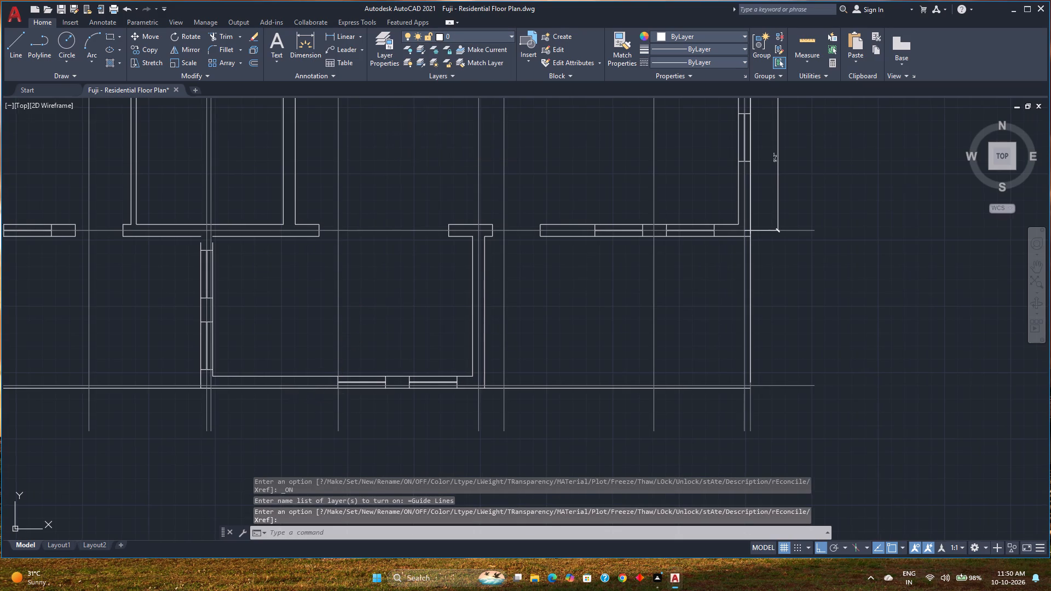
middle_drag(323, 396, 505, 380)
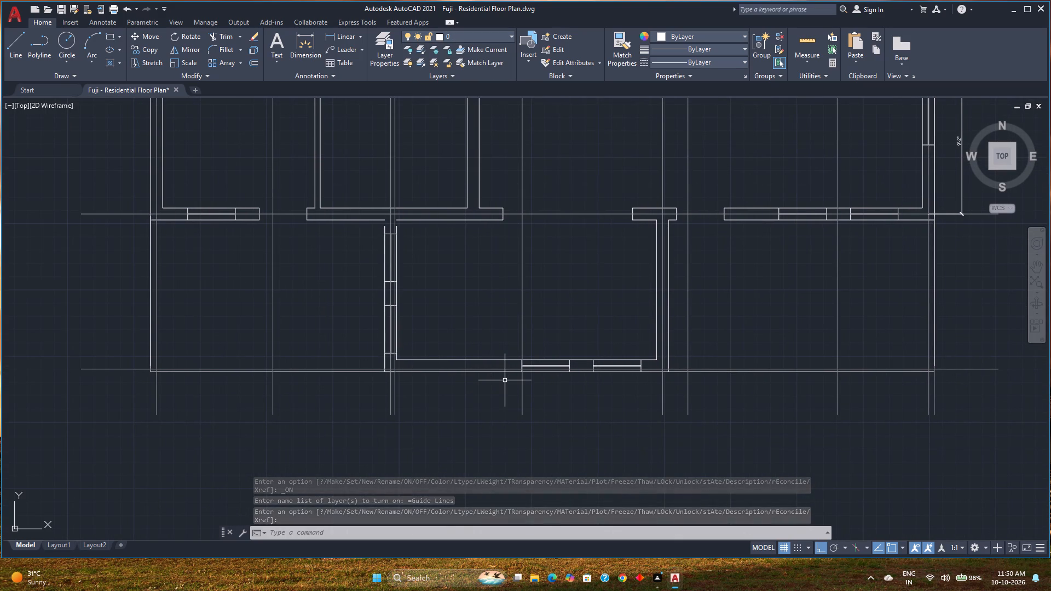
middle_drag(675, 337, 317, 344)
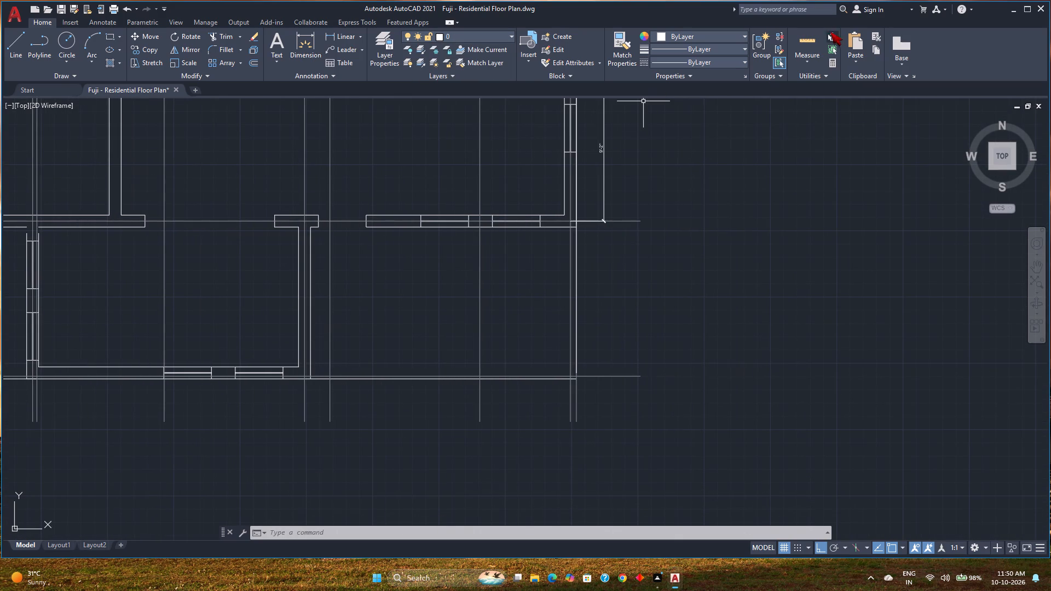
click(812, 42)
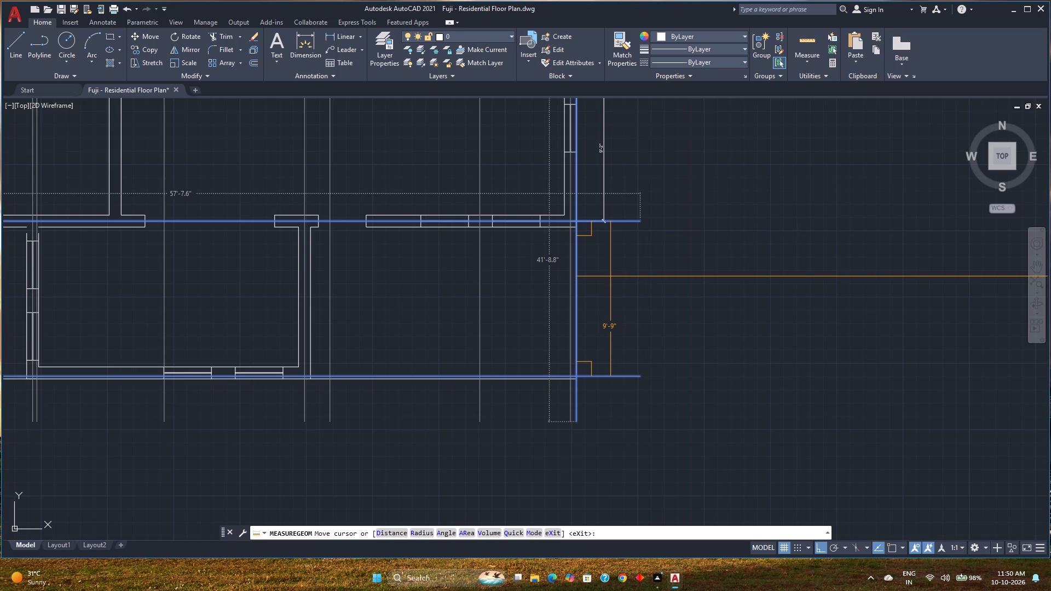
key(Escape)
Move the south wall, its windows and the southern room's west wall lines south to centre the south wall on the guide line.
scroll(247, 367, up, 3)
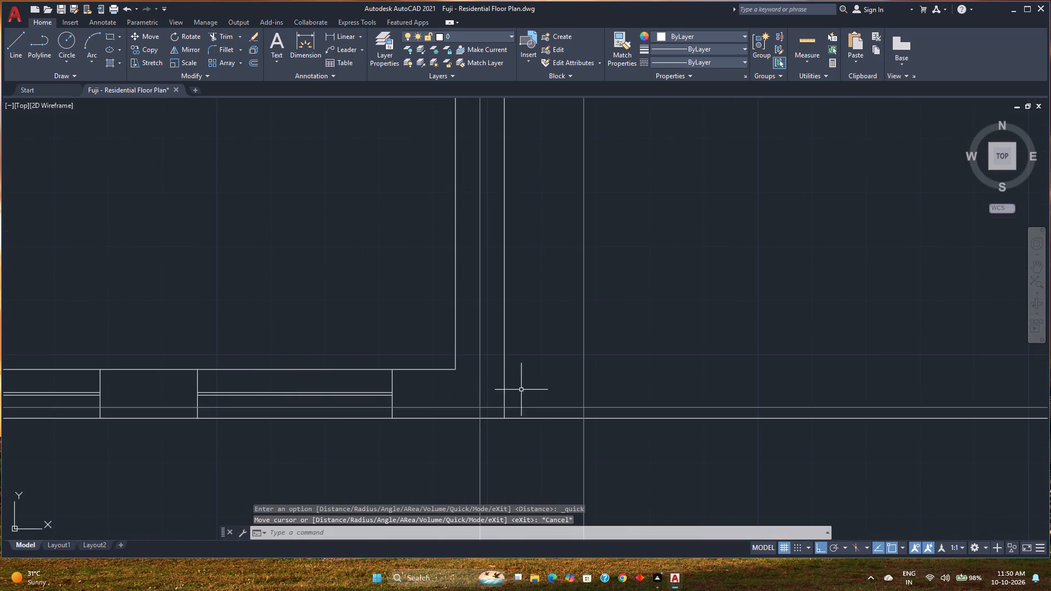
scroll(548, 391, down, 1)
scroll(488, 396, up, 2)
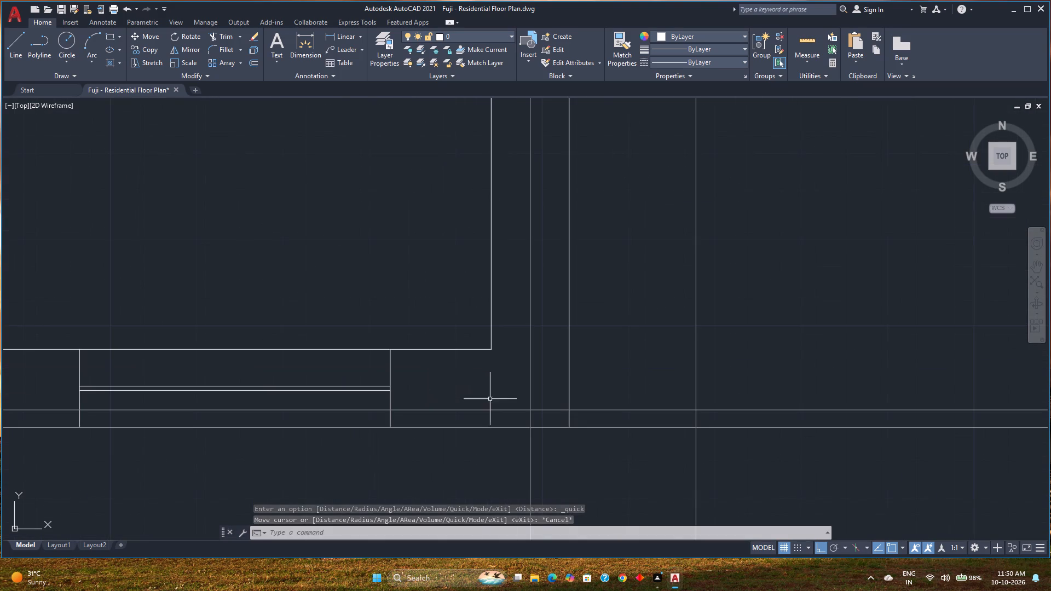
click(469, 445)
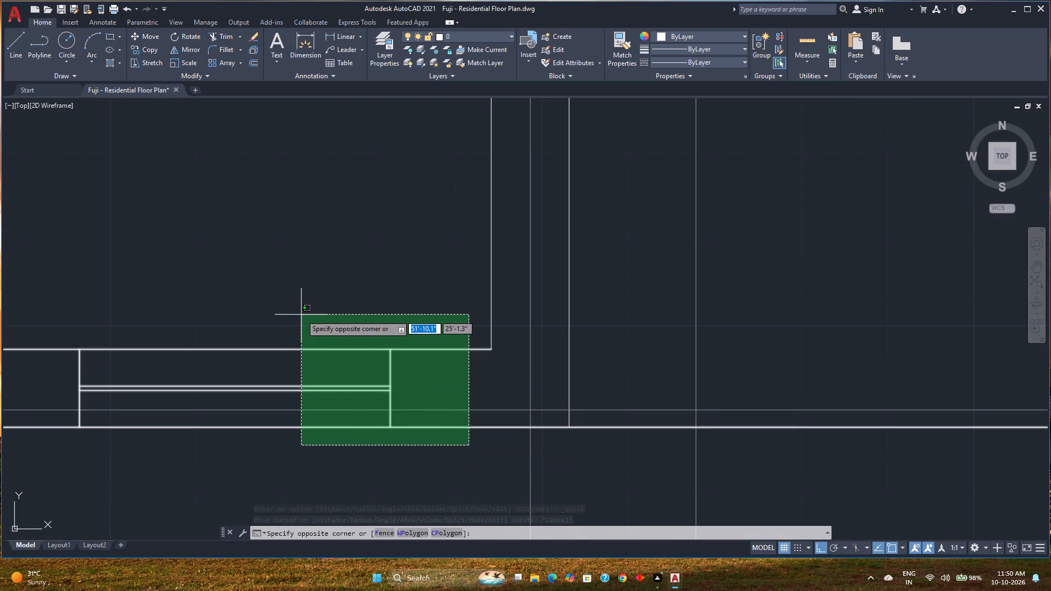
scroll(301, 315, down, 3)
middle_drag(296, 314, 762, 355)
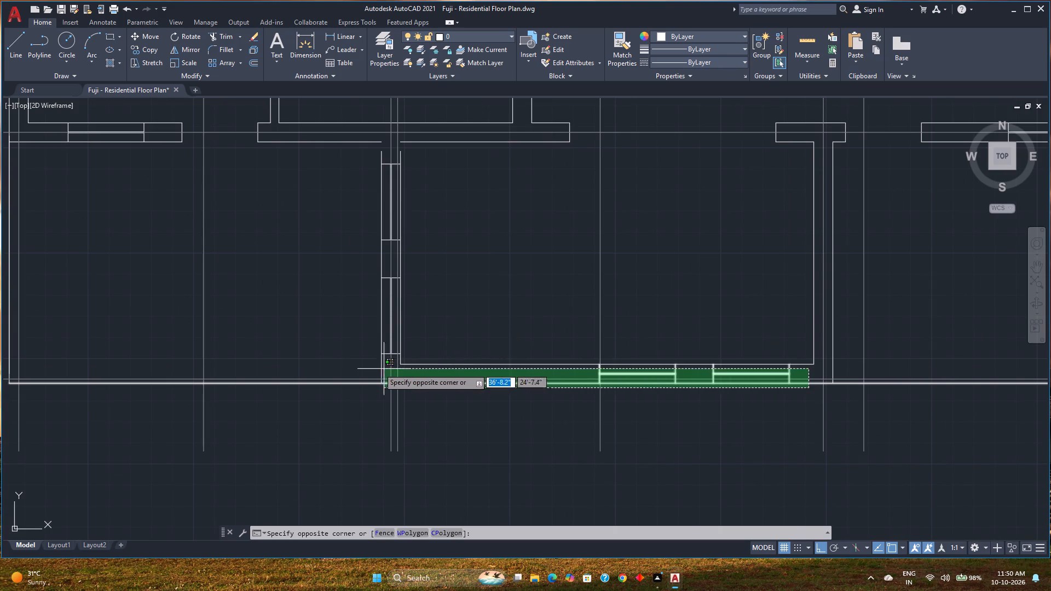
click(366, 358)
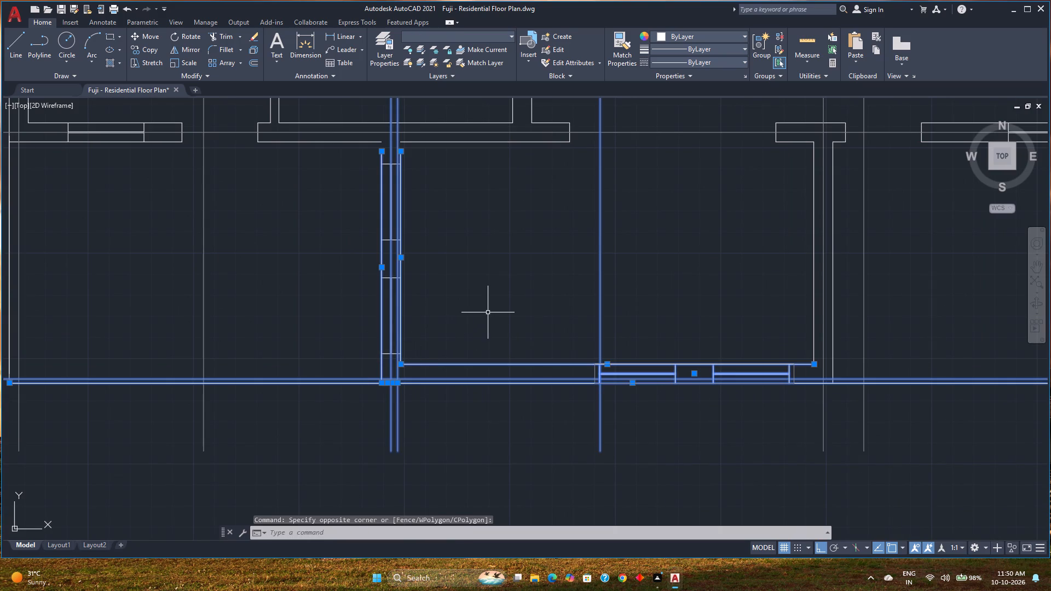
middle_drag(530, 288, 212, 319)
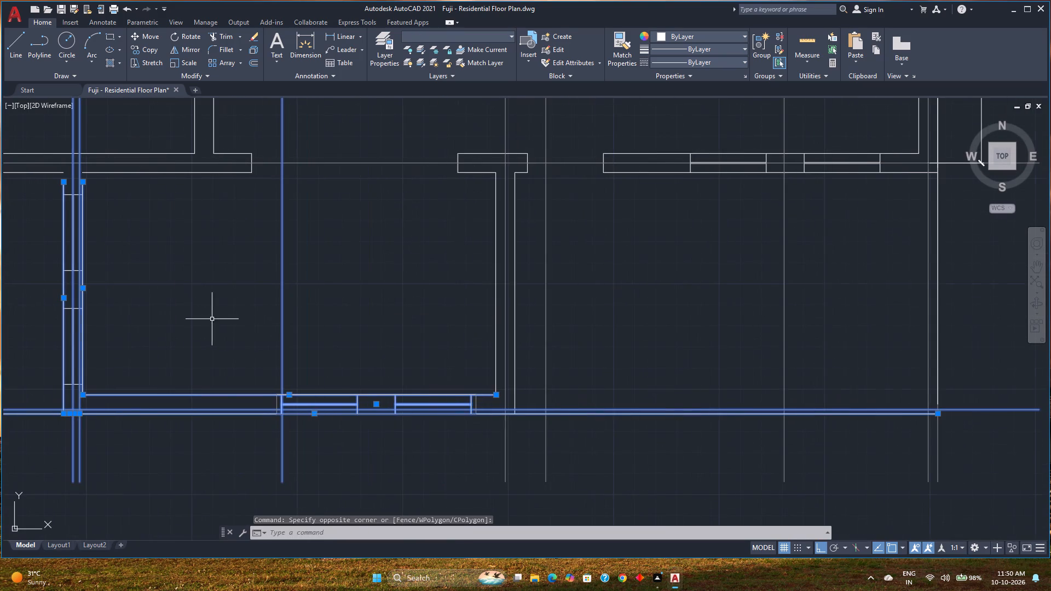
middle_drag(636, 278, 437, 289)
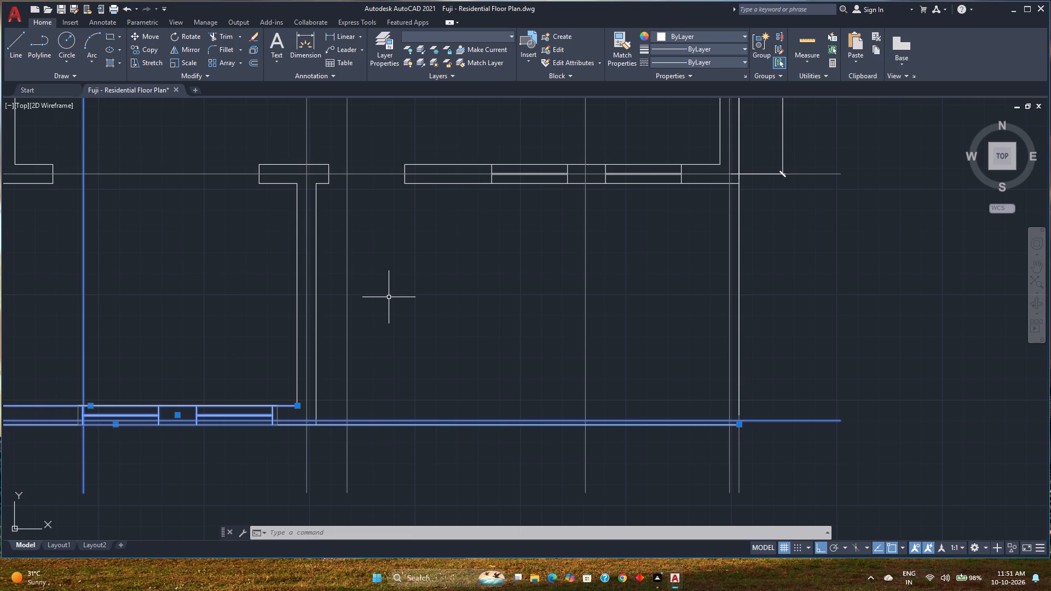
key(m)
key(Return)
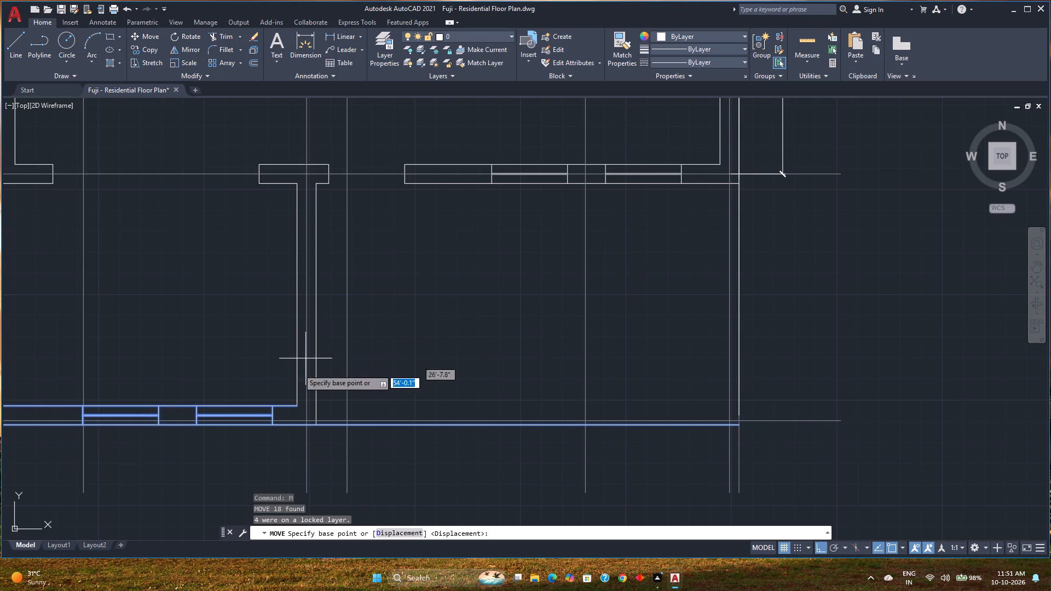
scroll(194, 435, up, 3)
scroll(215, 386, up, 1)
middle_drag(215, 386, 351, 379)
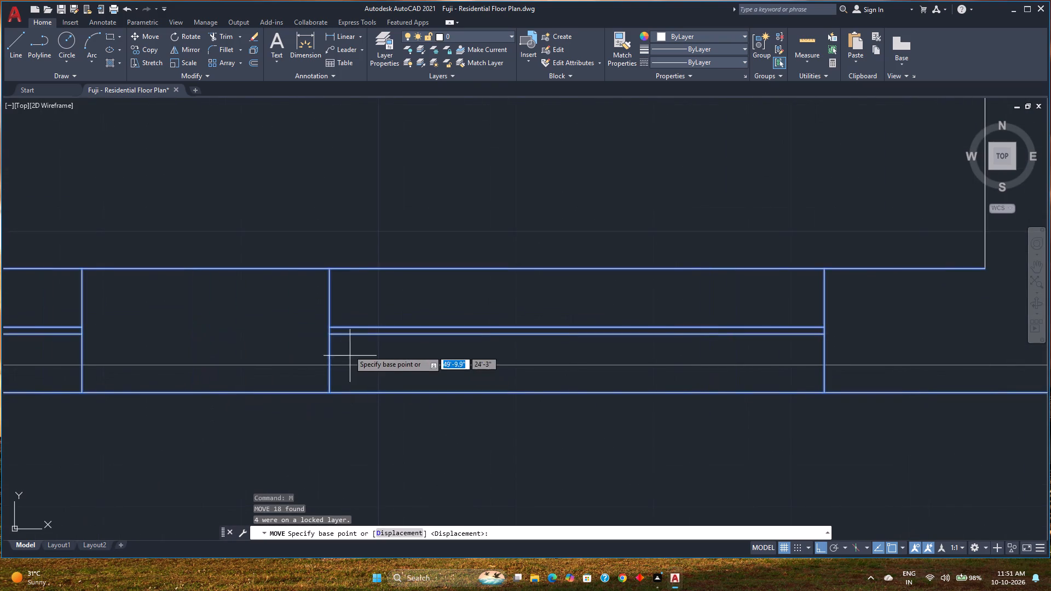
scroll(336, 333, up, 3)
click(306, 327)
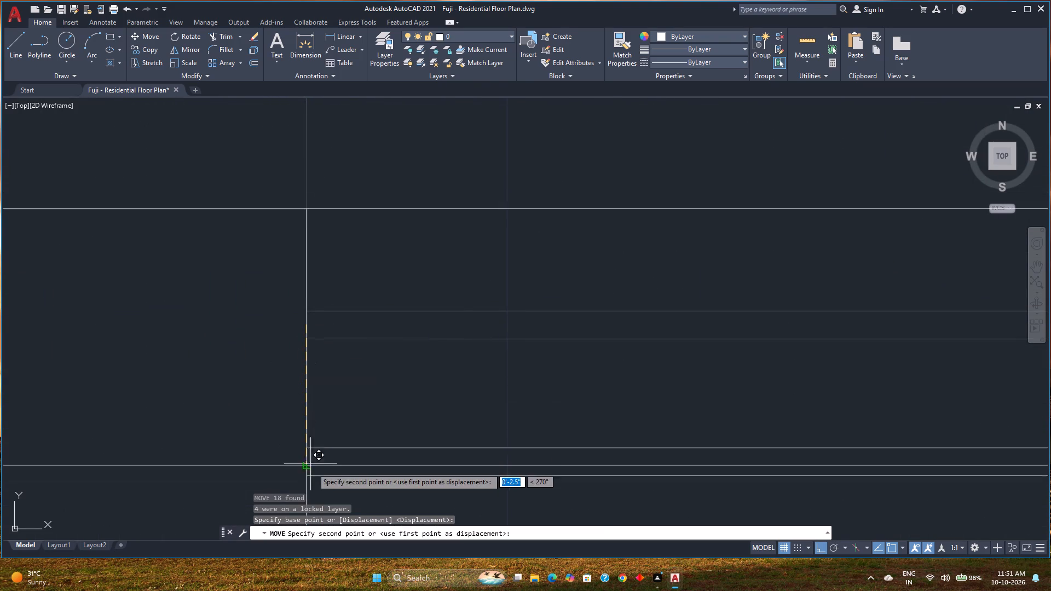
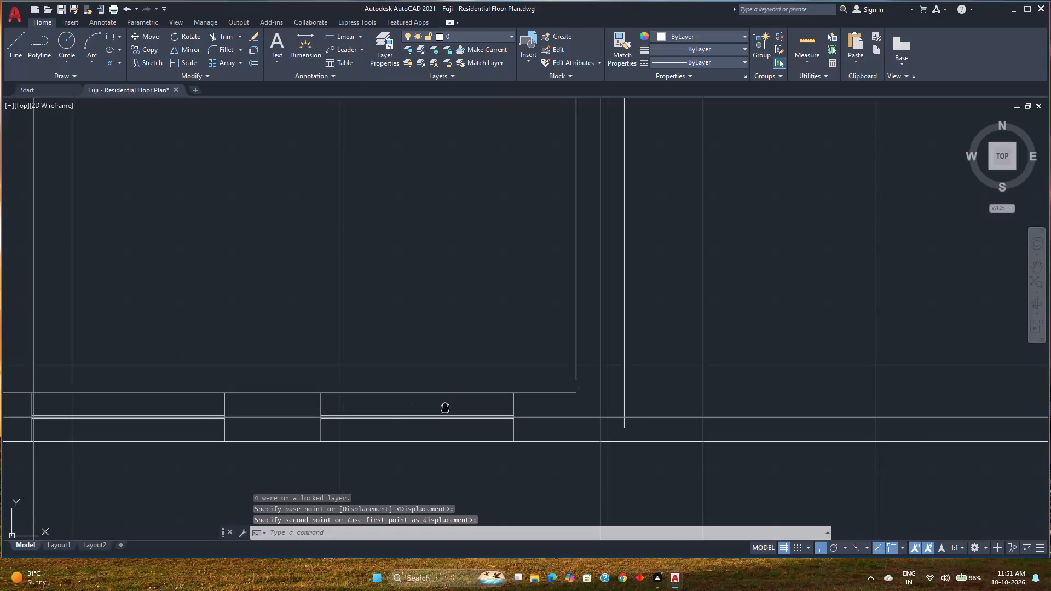
Erase the long outer south wall line that spans the full width of the plan.
scroll(400, 419, down, 2)
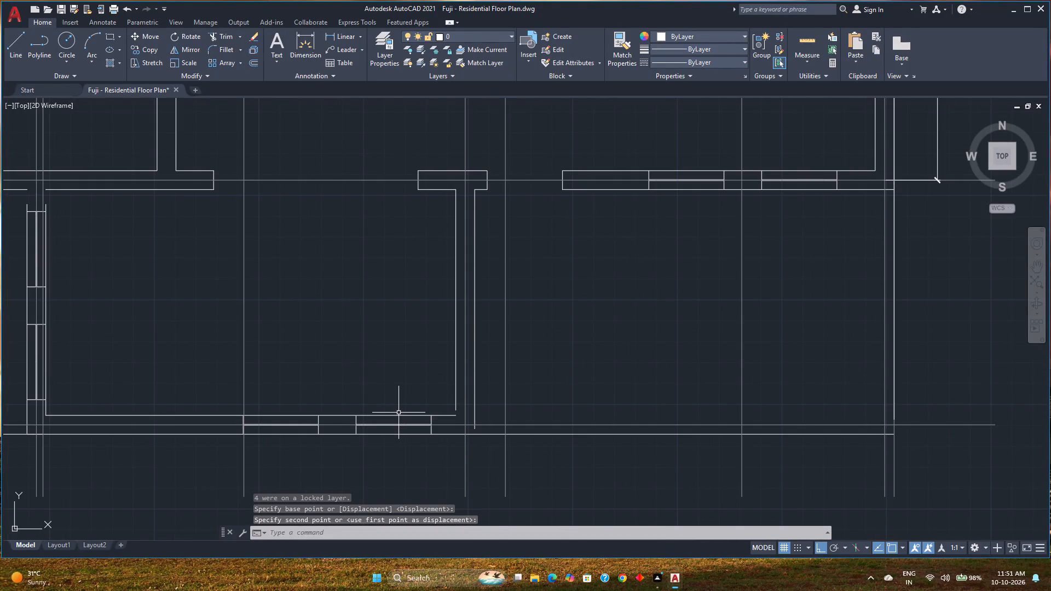
scroll(399, 410, down, 3)
middle_drag(399, 410, 499, 381)
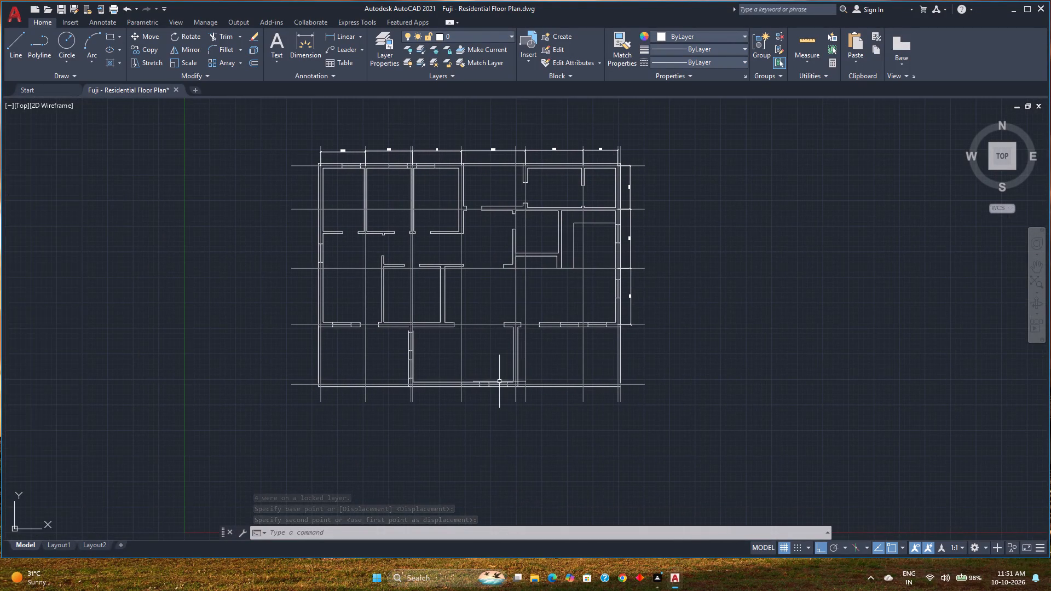
scroll(411, 398, up, 3)
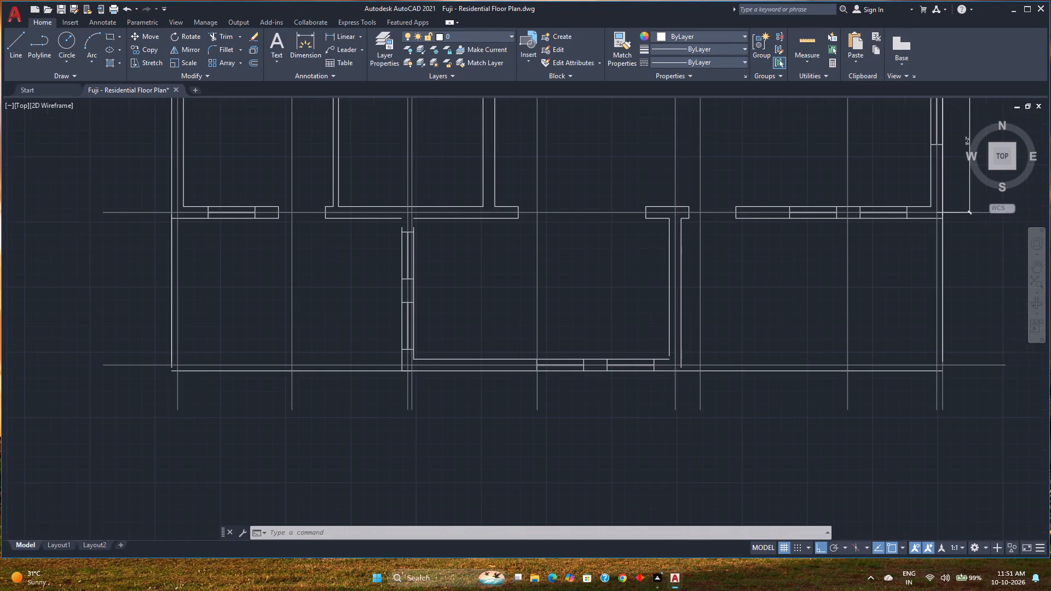
scroll(411, 398, down, 1)
middle_drag(687, 315, 423, 347)
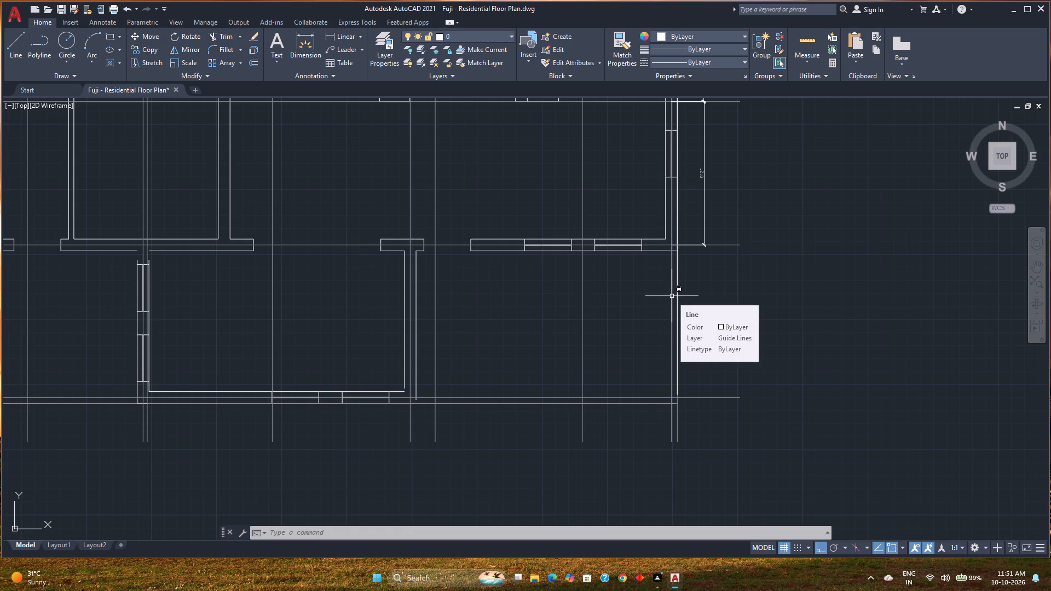
middle_drag(304, 361, 395, 362)
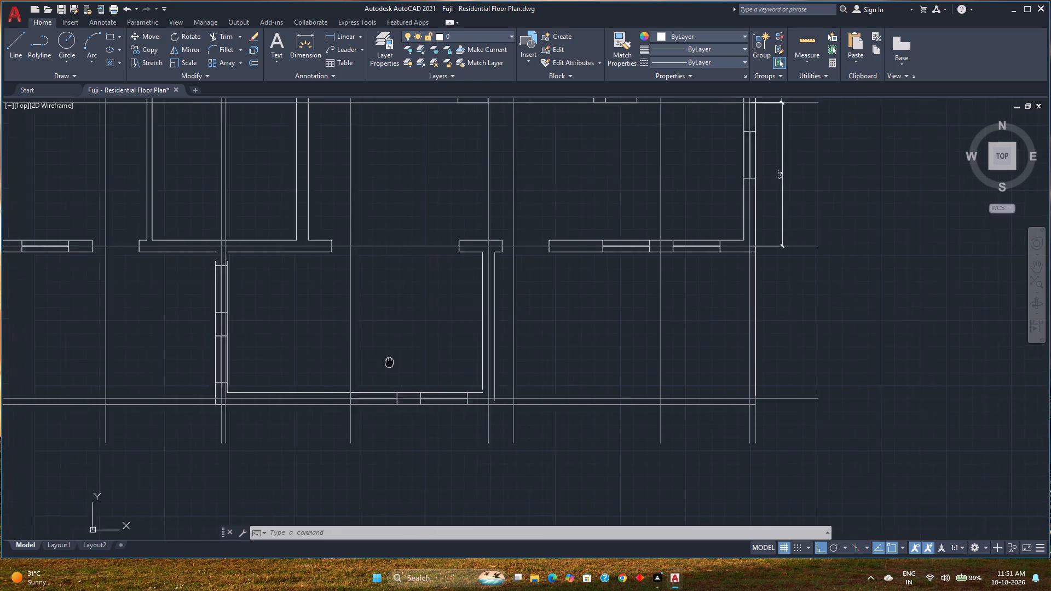
middle_drag(395, 362, 431, 364)
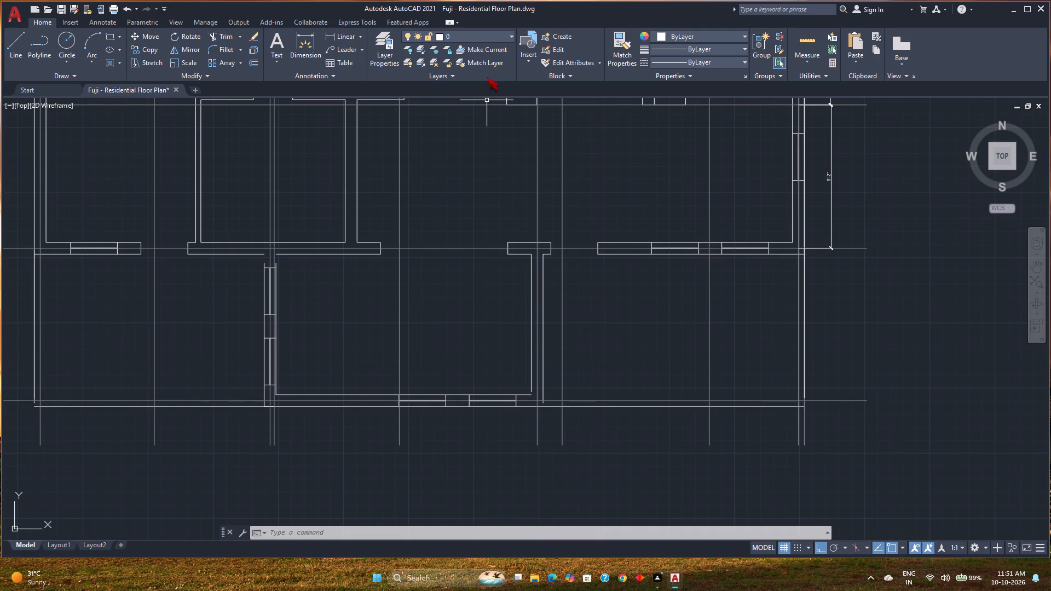
click(644, 405)
click(633, 419)
key(Delete)
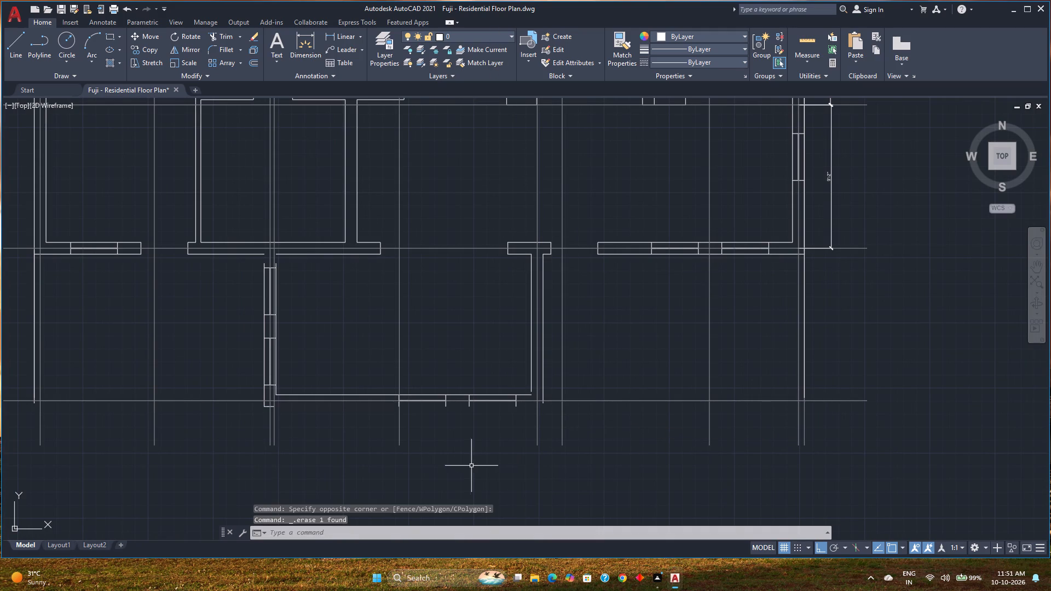
Erase the eastern of the two short overlapping line pieces at the southern room's outer southwest corner.
scroll(250, 418, up, 2)
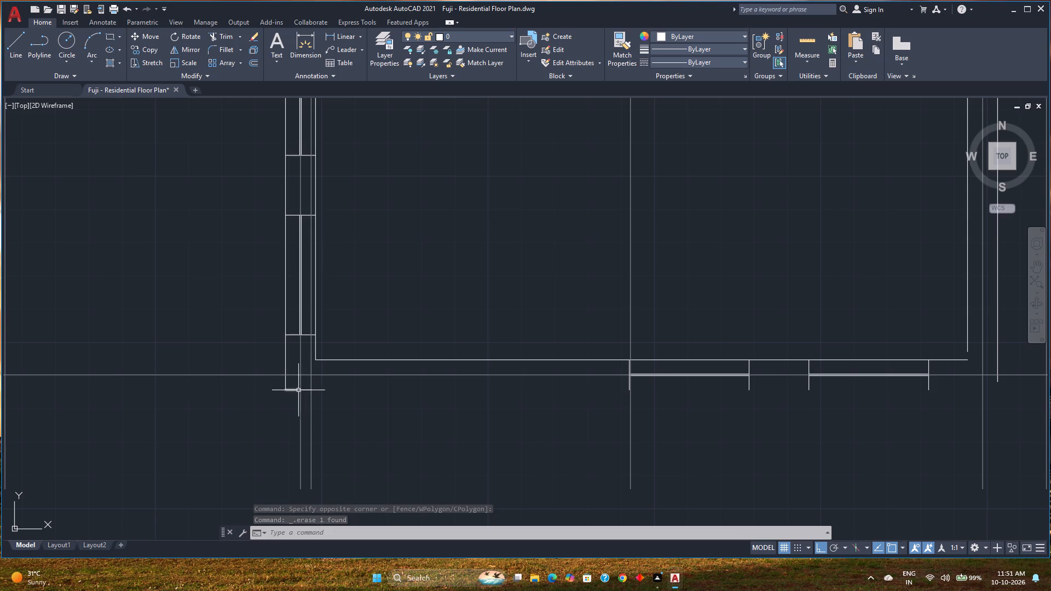
scroll(307, 391, up, 3)
click(306, 391)
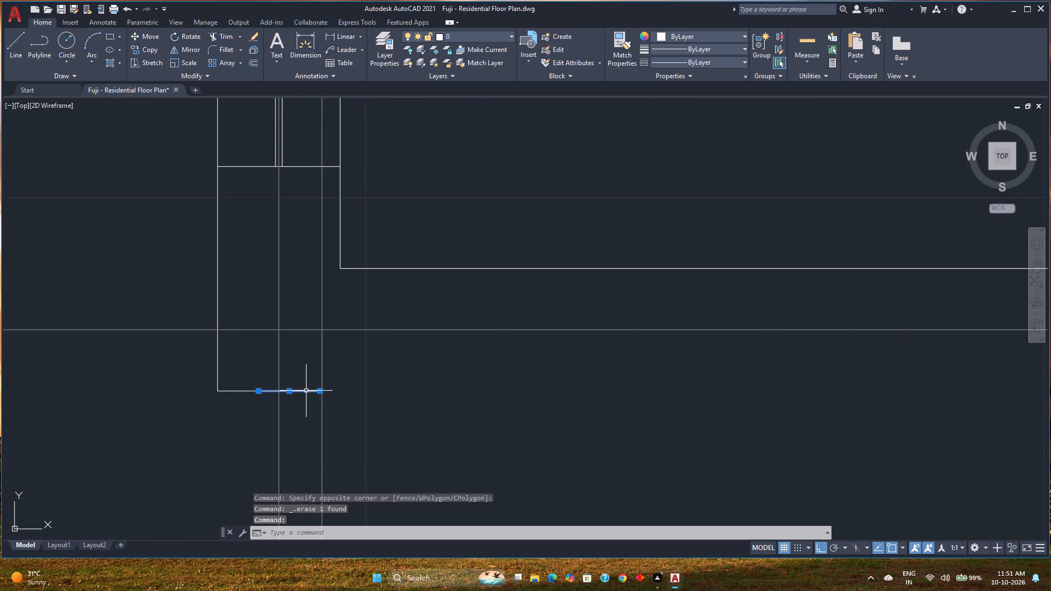
key(Delete)
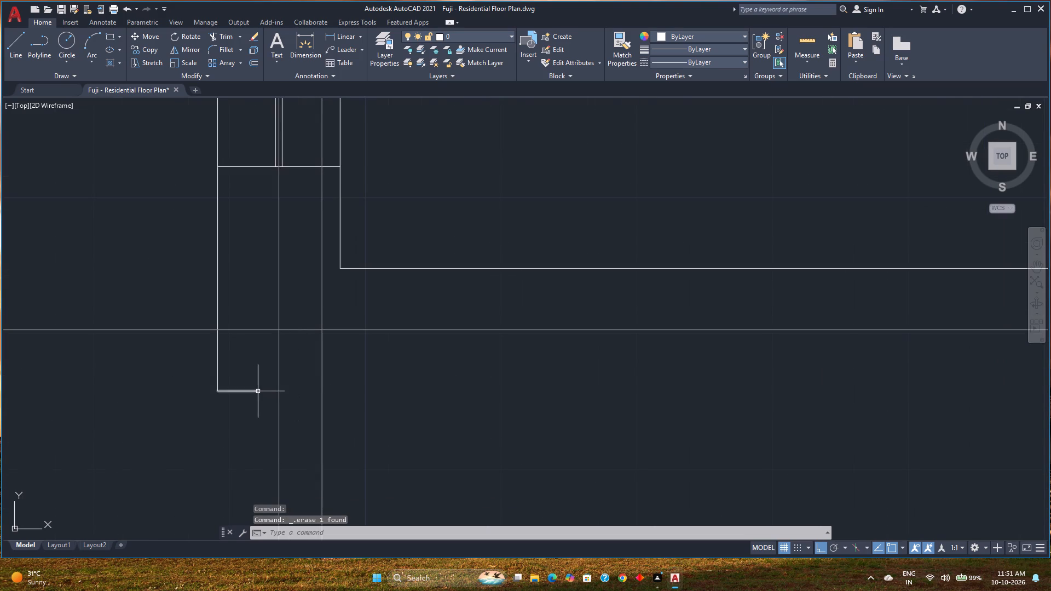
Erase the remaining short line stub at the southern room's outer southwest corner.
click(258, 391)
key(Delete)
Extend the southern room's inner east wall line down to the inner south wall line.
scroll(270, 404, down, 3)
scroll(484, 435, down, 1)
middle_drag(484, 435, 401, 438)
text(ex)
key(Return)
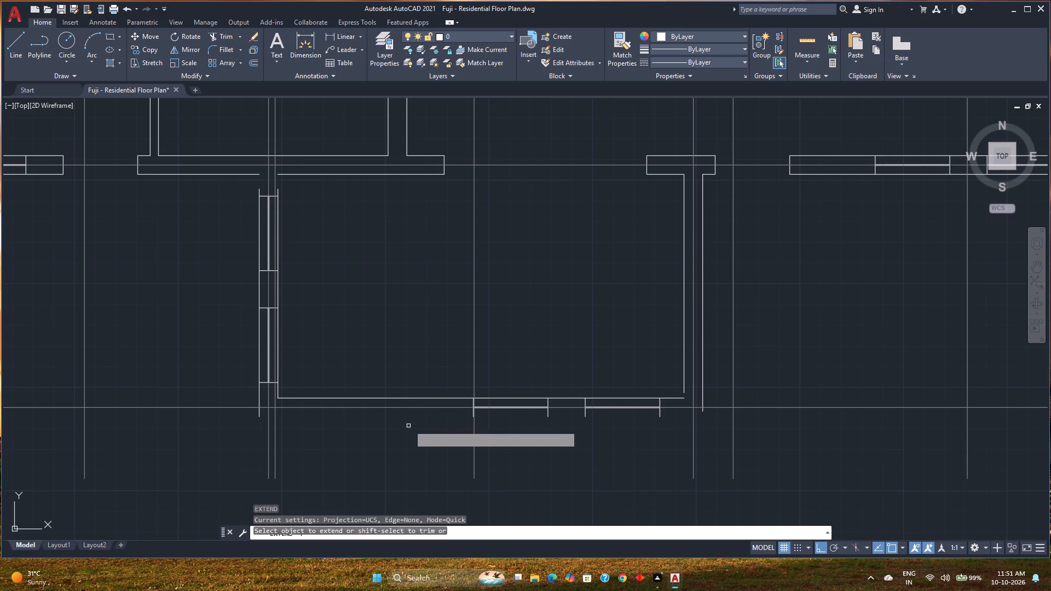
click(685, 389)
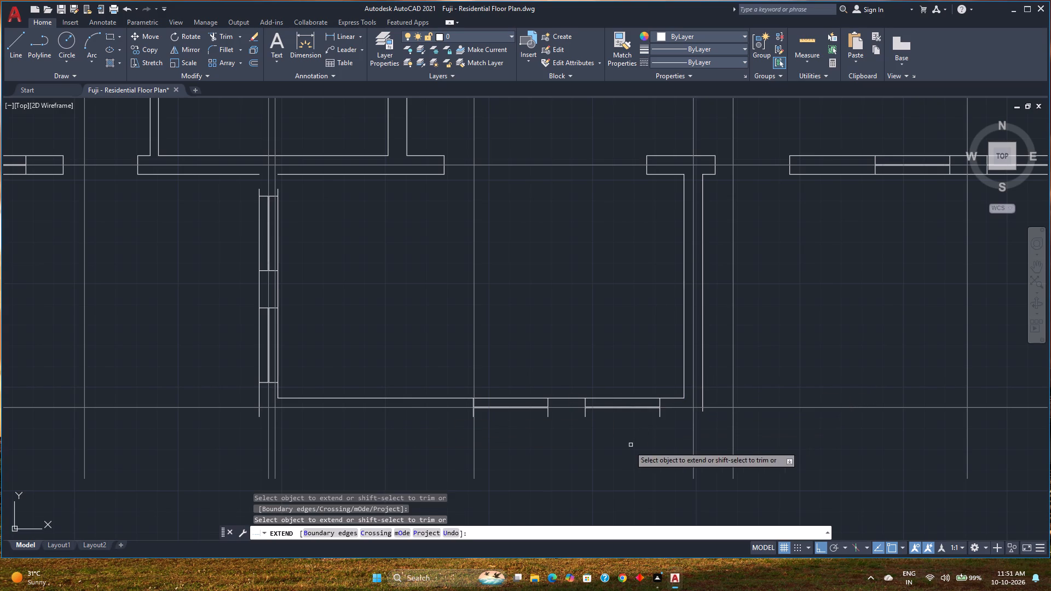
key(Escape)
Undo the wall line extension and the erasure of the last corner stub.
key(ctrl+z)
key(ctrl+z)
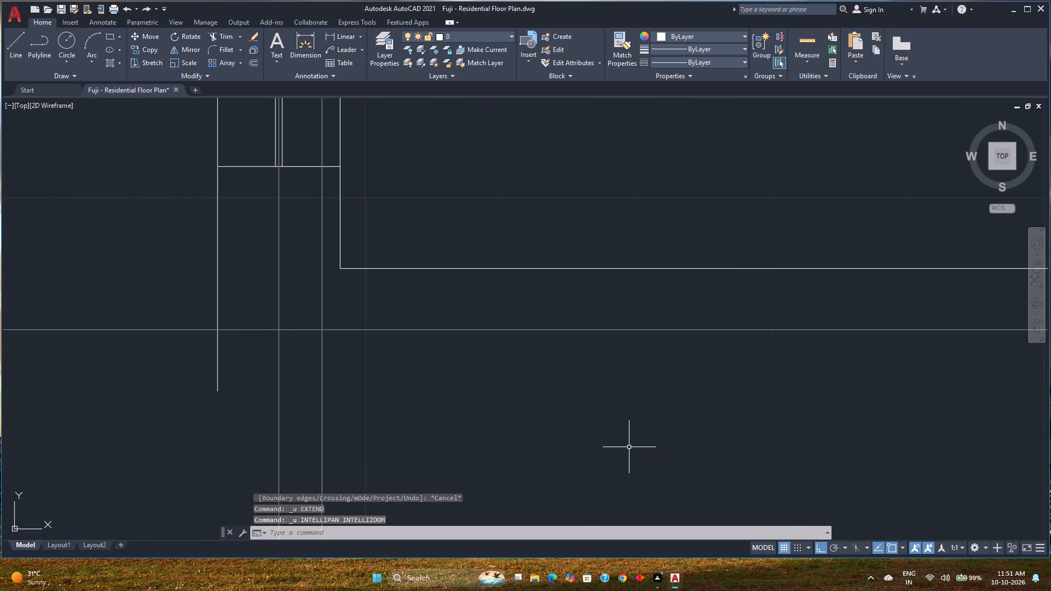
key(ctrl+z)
Fillet the short southwest corner stub with the southern room's outer east wall line to form its outer south wall line.
scroll(616, 441, down, 2)
middle_drag(608, 439, 424, 421)
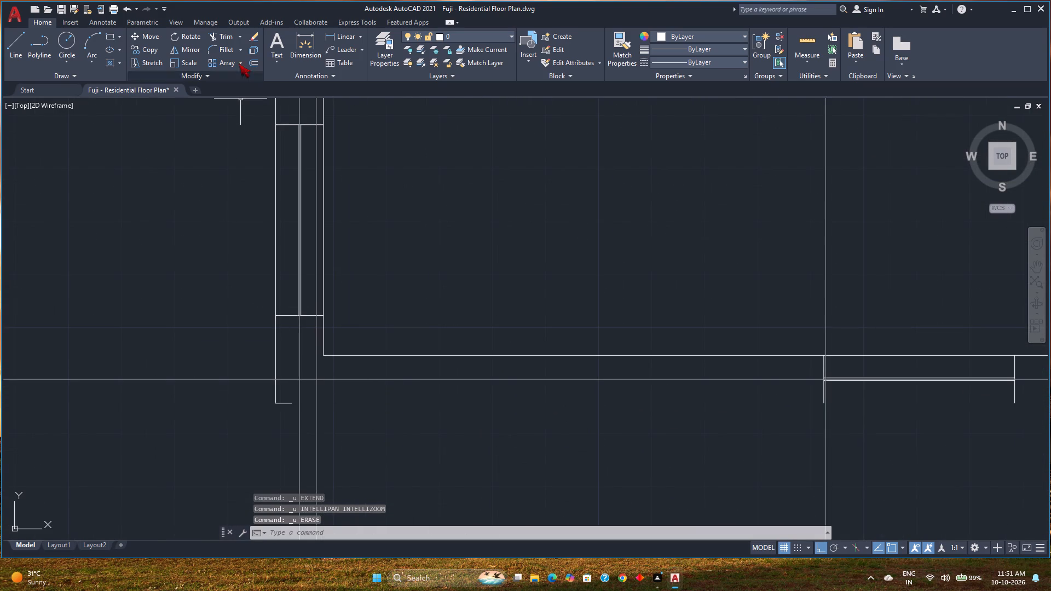
click(217, 44)
click(286, 402)
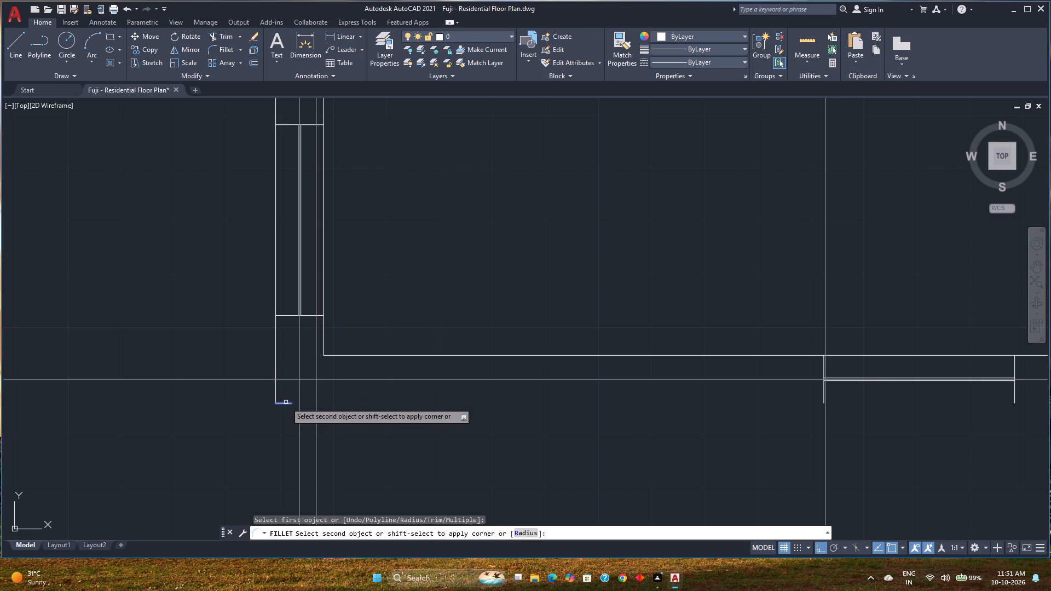
scroll(448, 416, down, 1)
middle_drag(448, 416, 127, 408)
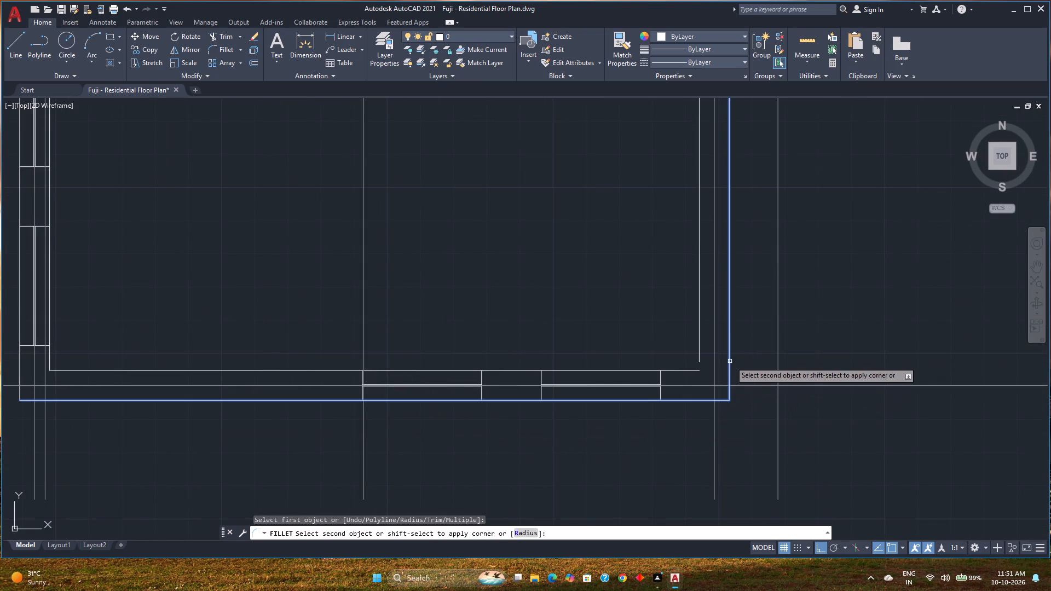
click(731, 361)
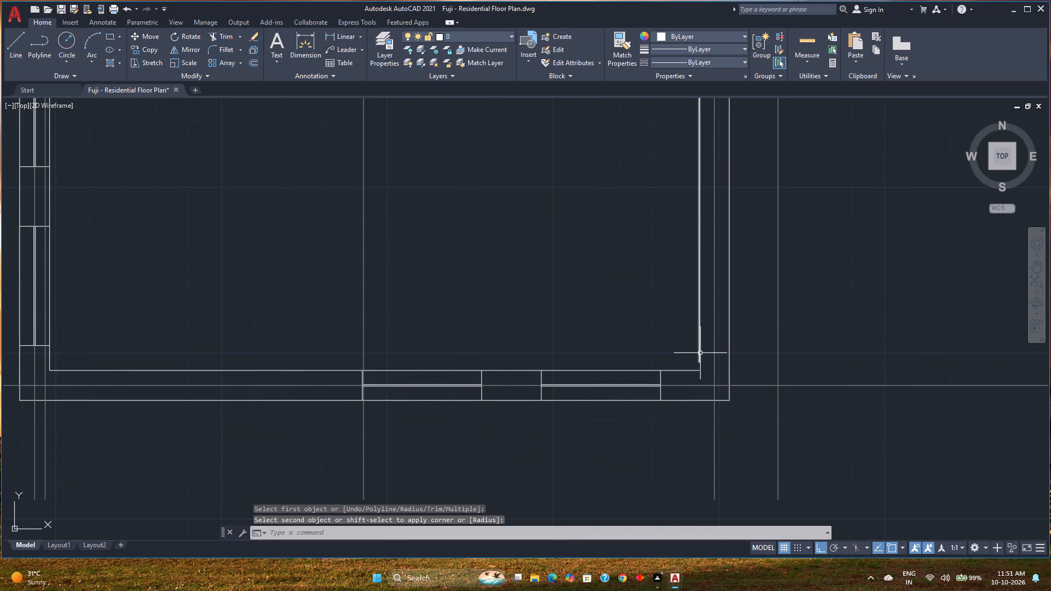
Stretch the lower end of the southern room's inner east wall line down to the inner south wall line's endpoint.
click(700, 352)
click(698, 362)
click(698, 370)
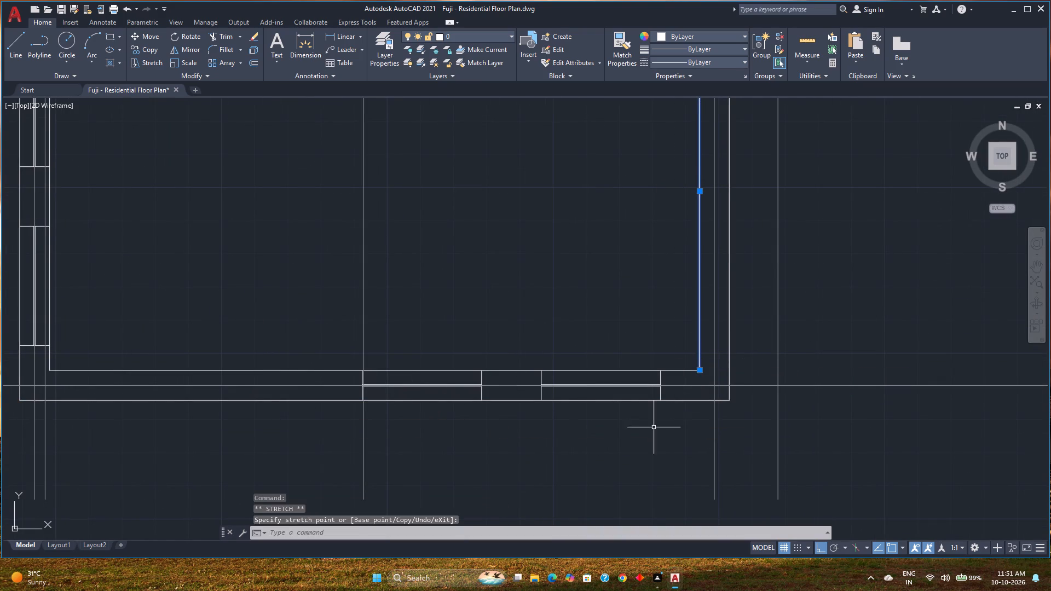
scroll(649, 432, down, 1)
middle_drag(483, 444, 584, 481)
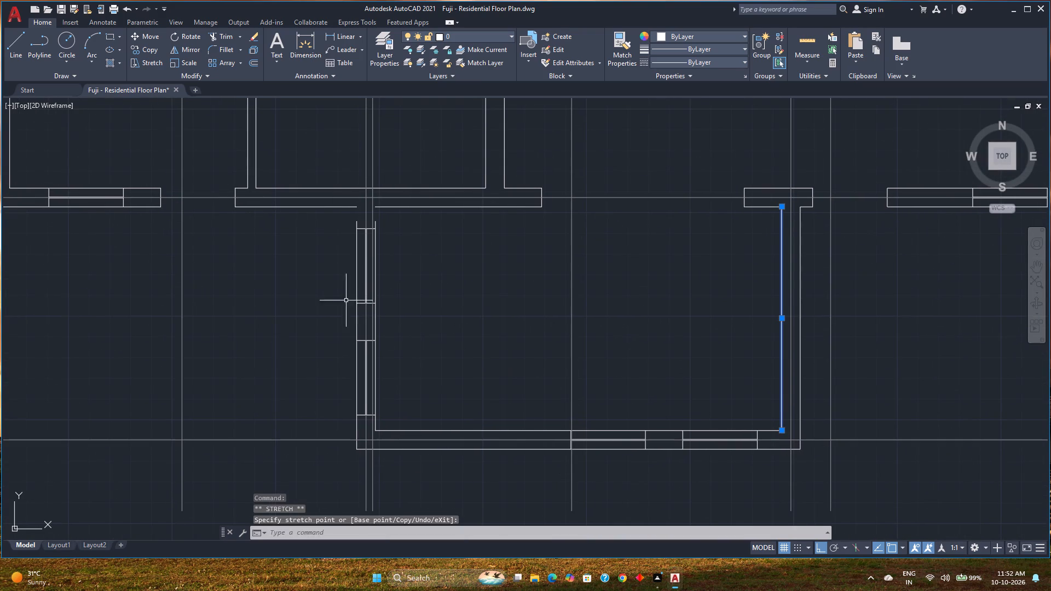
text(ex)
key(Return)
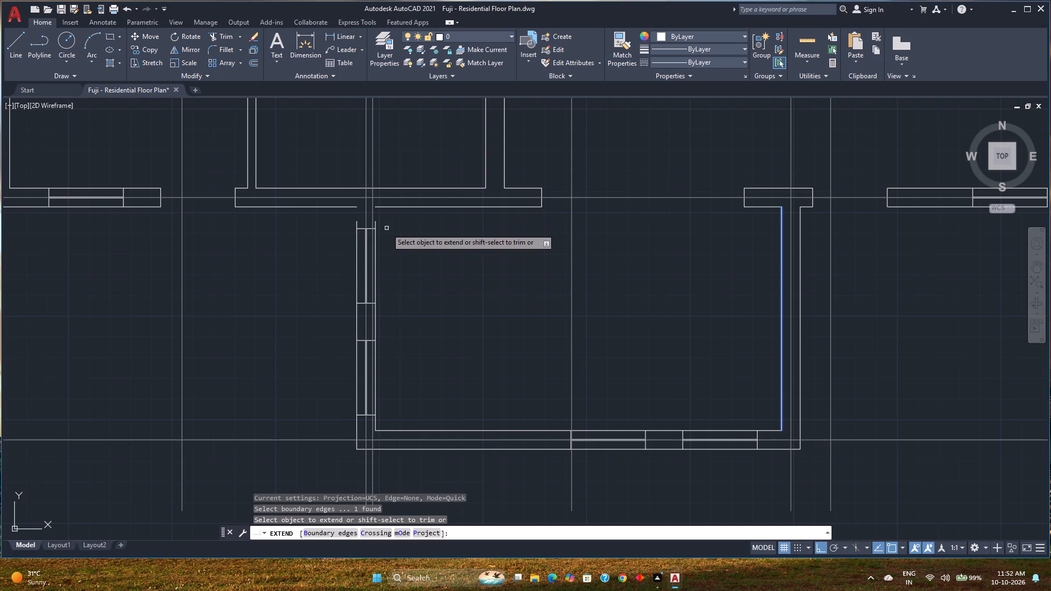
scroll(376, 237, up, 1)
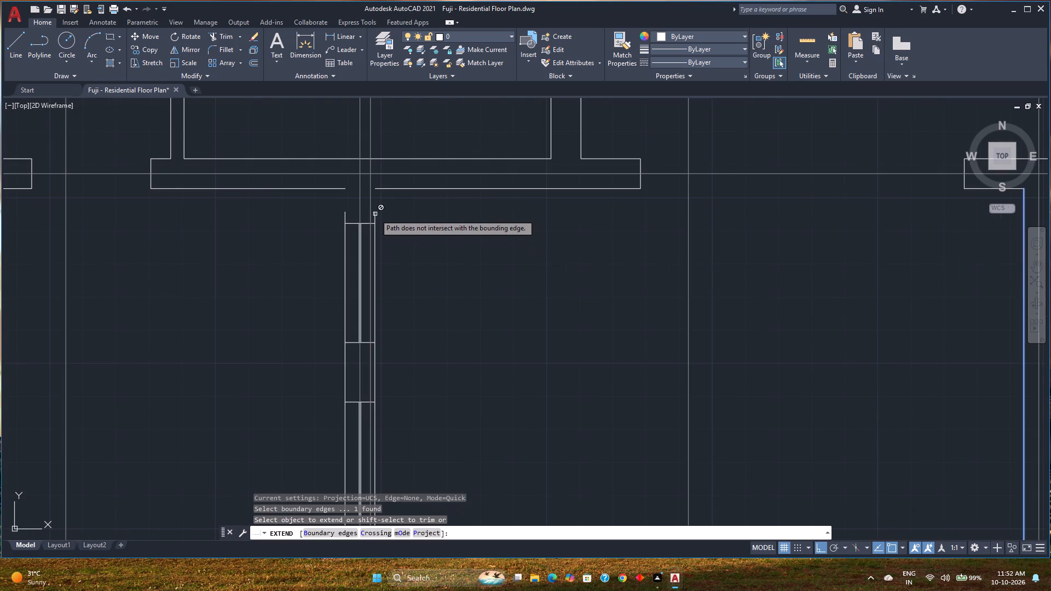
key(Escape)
Stretch the upper ends of the southern room's two west wall lines up to the endpoints of the adjoining northern wall's lower lines.
click(375, 218)
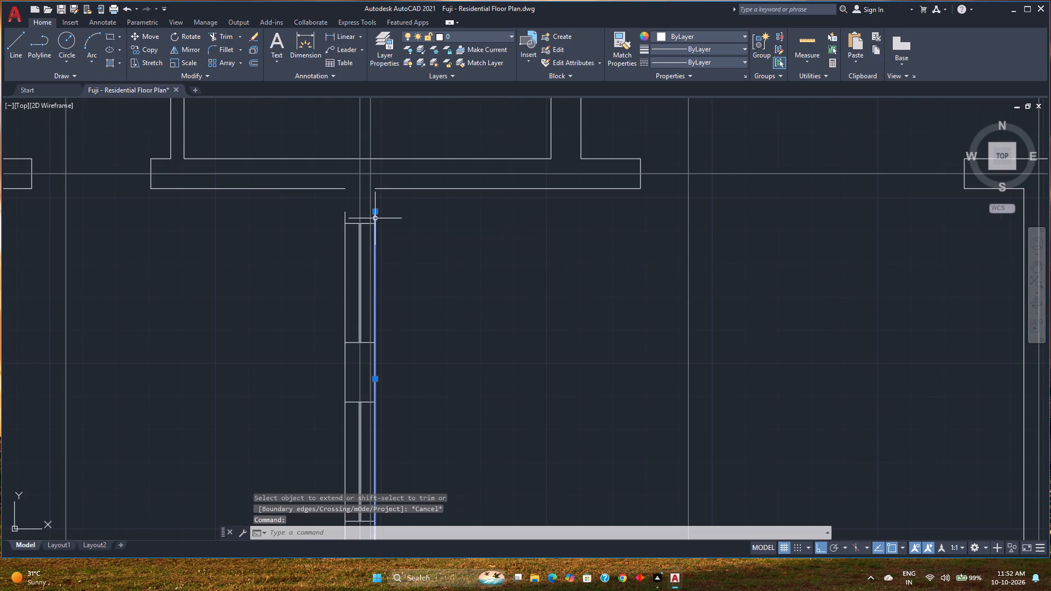
scroll(378, 195, up, 3)
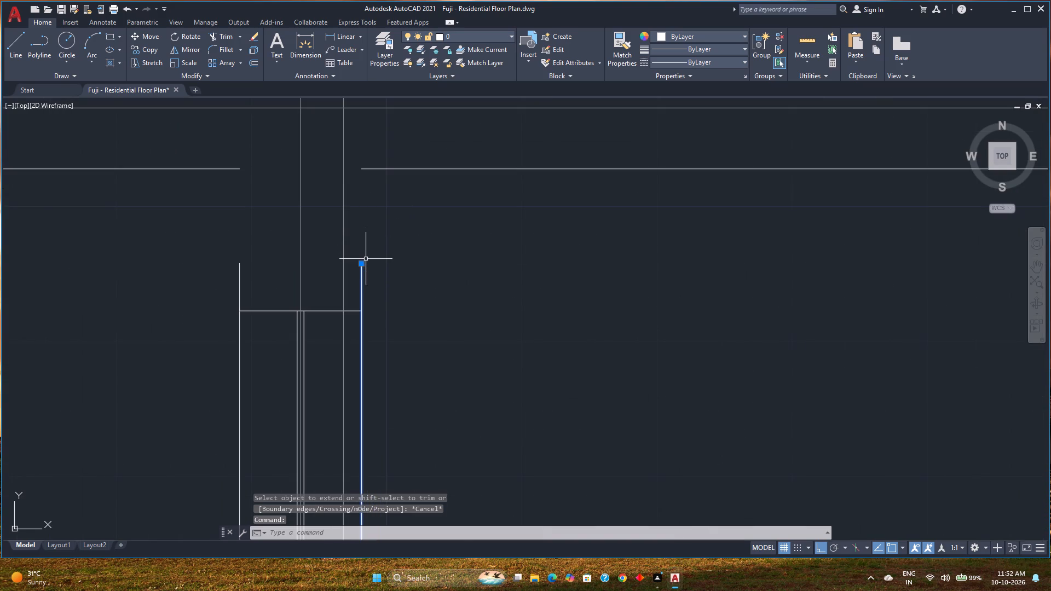
click(363, 263)
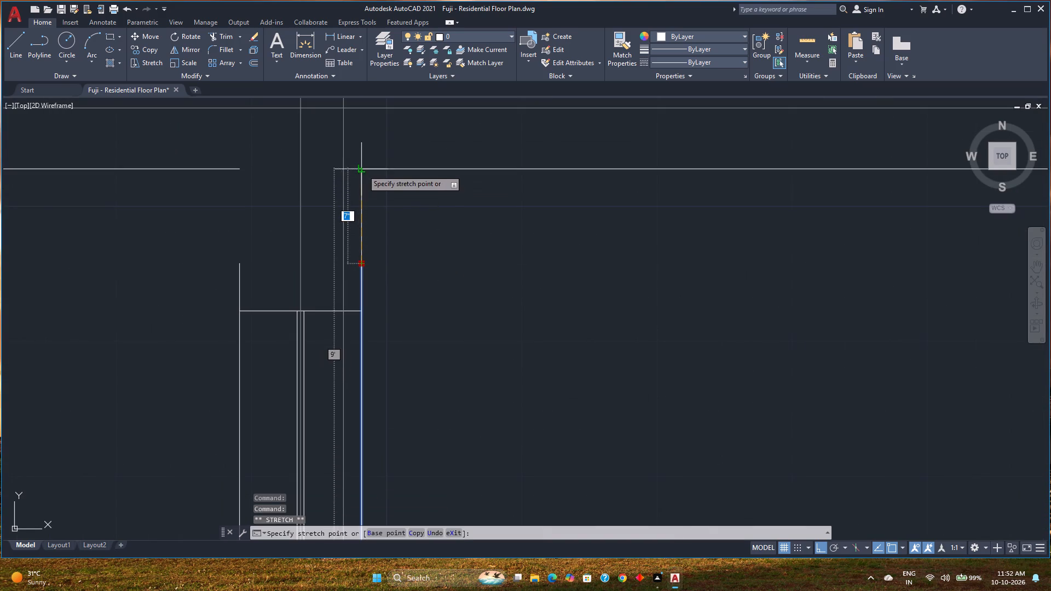
click(362, 170)
click(240, 285)
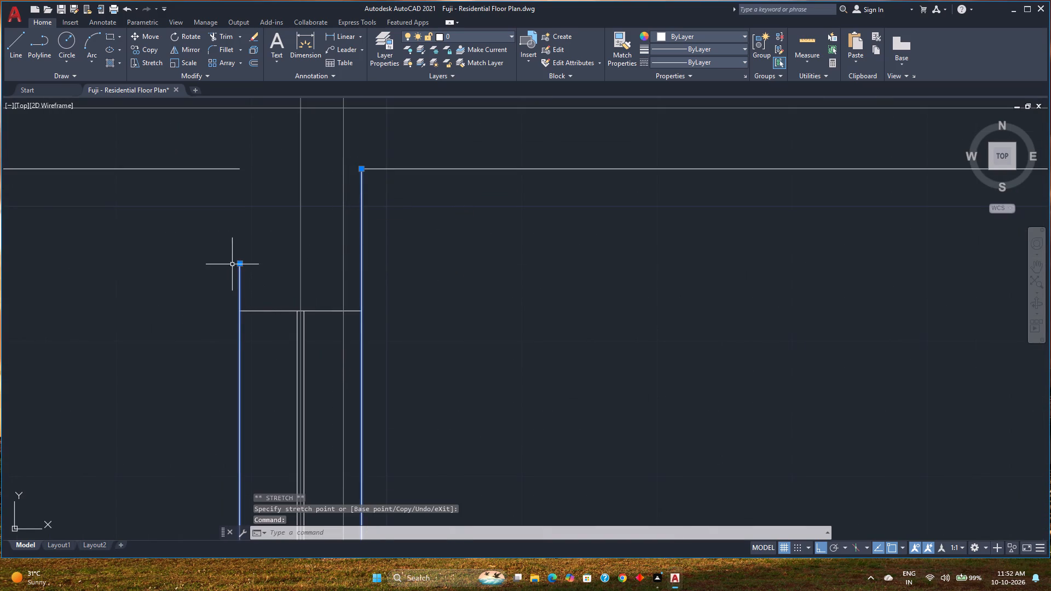
click(238, 264)
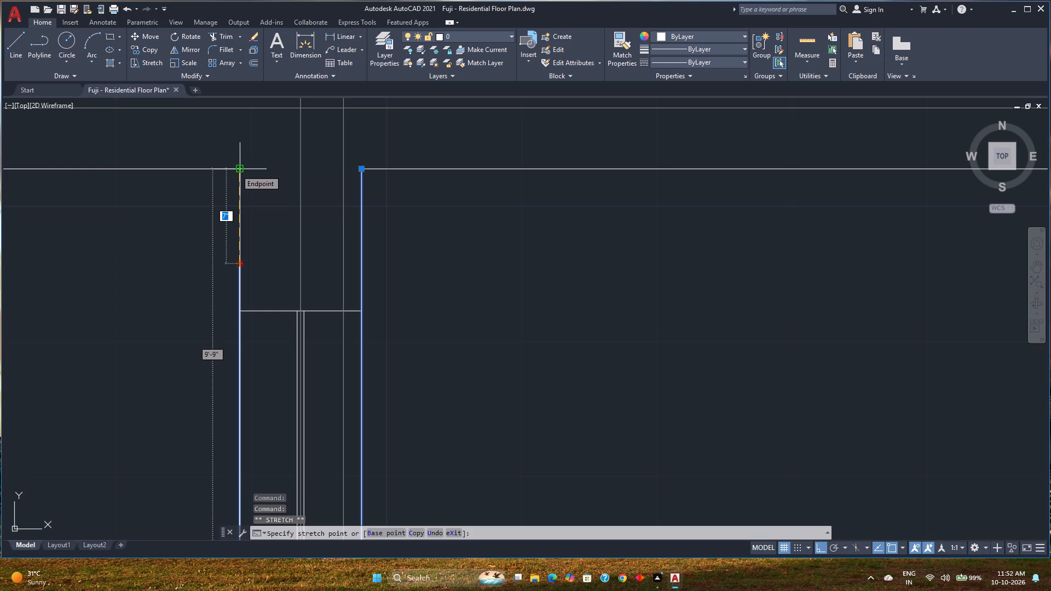
click(236, 170)
key(Escape)
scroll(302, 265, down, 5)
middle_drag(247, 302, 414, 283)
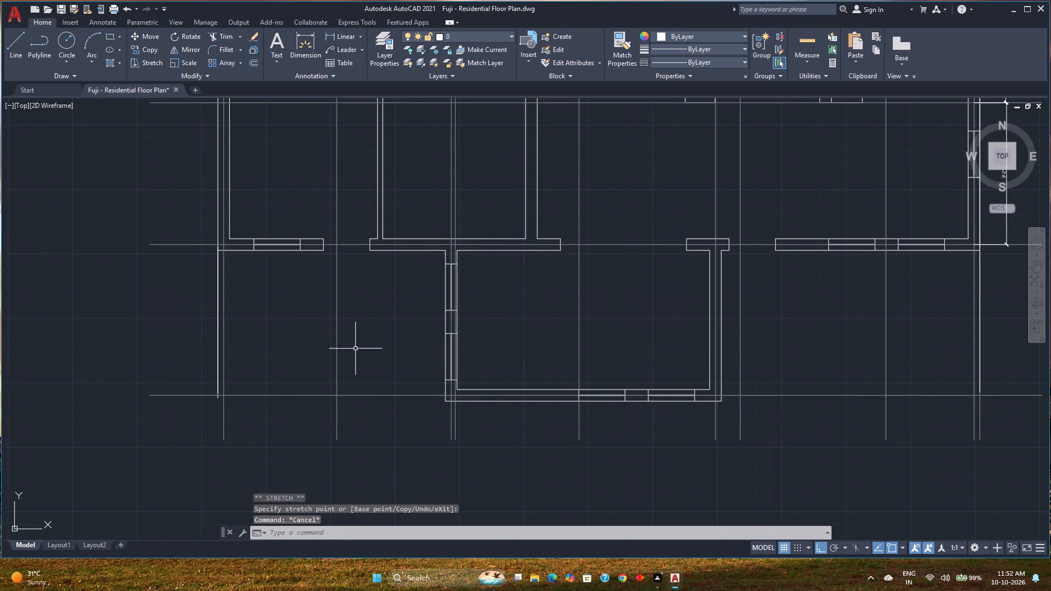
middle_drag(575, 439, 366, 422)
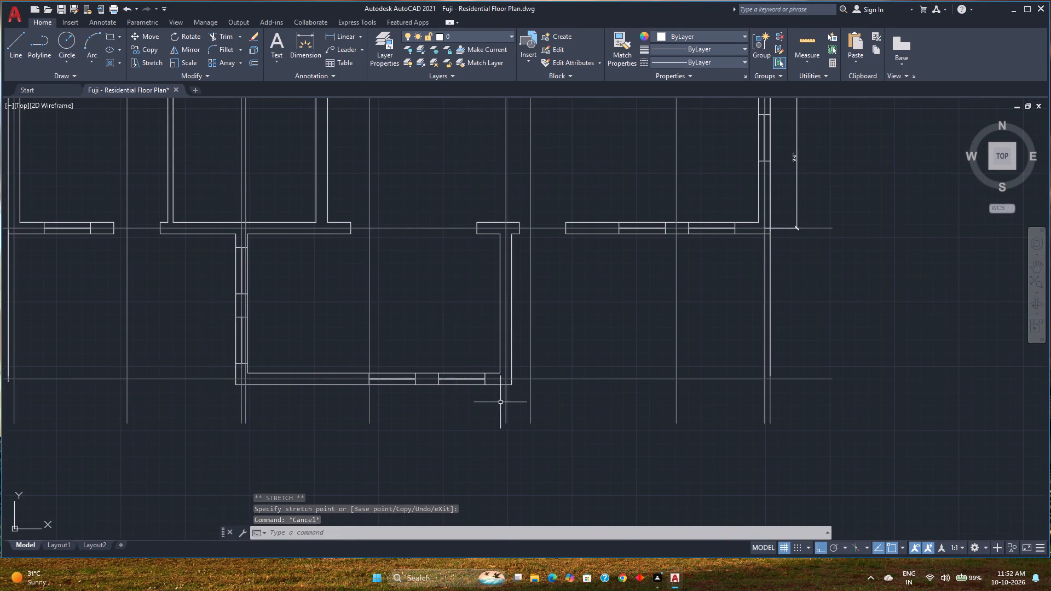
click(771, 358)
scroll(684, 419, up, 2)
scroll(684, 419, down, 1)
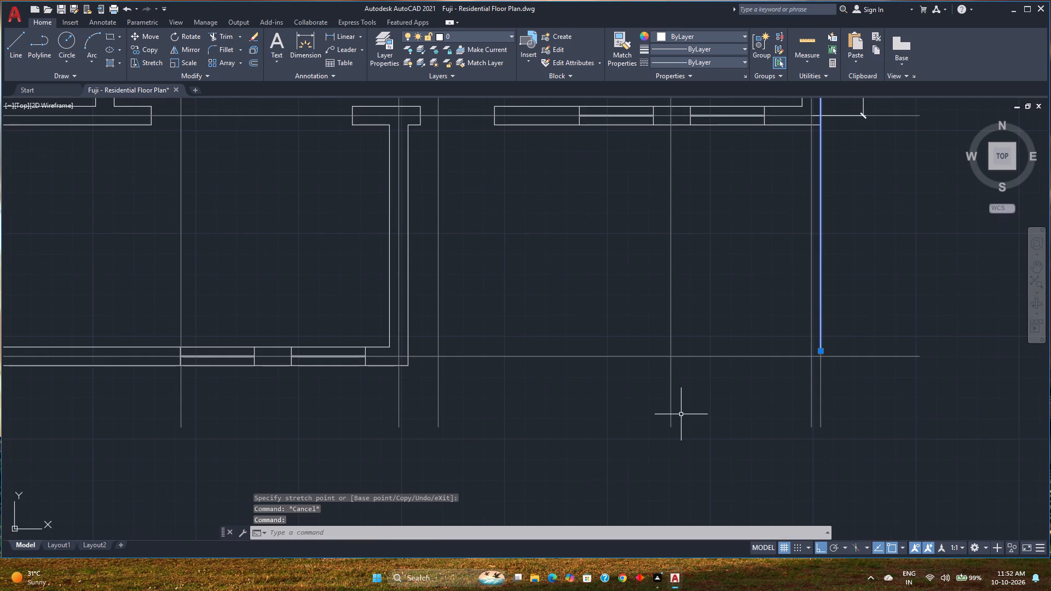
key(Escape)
Dimension the east side between the southern two horizontal guide lines, aligning the dimension with the one above it.
scroll(675, 405, down, 1)
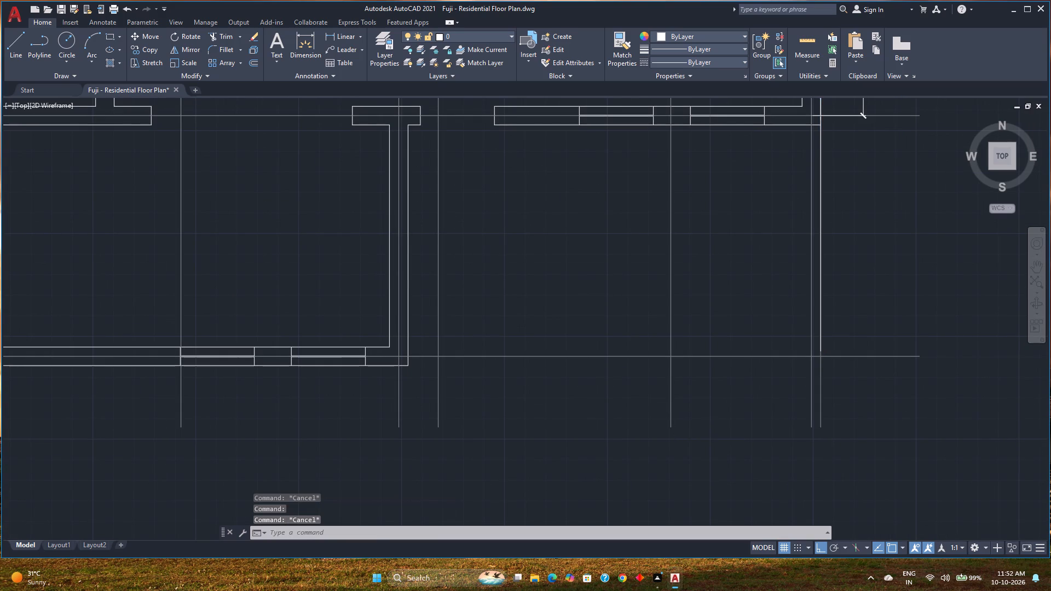
middle_drag(666, 403, 453, 446)
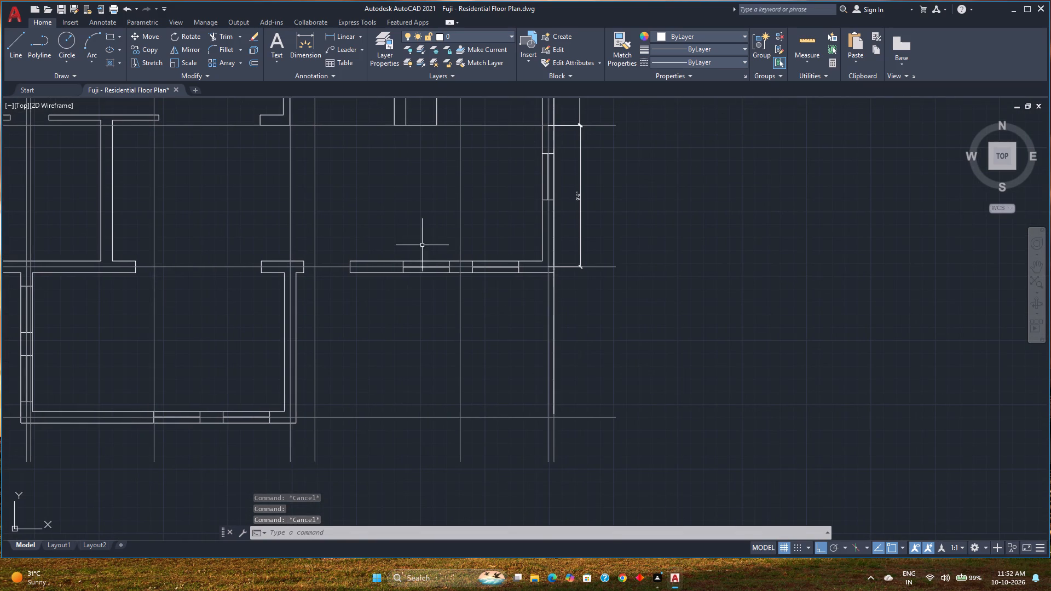
click(304, 40)
scroll(524, 268, up, 2)
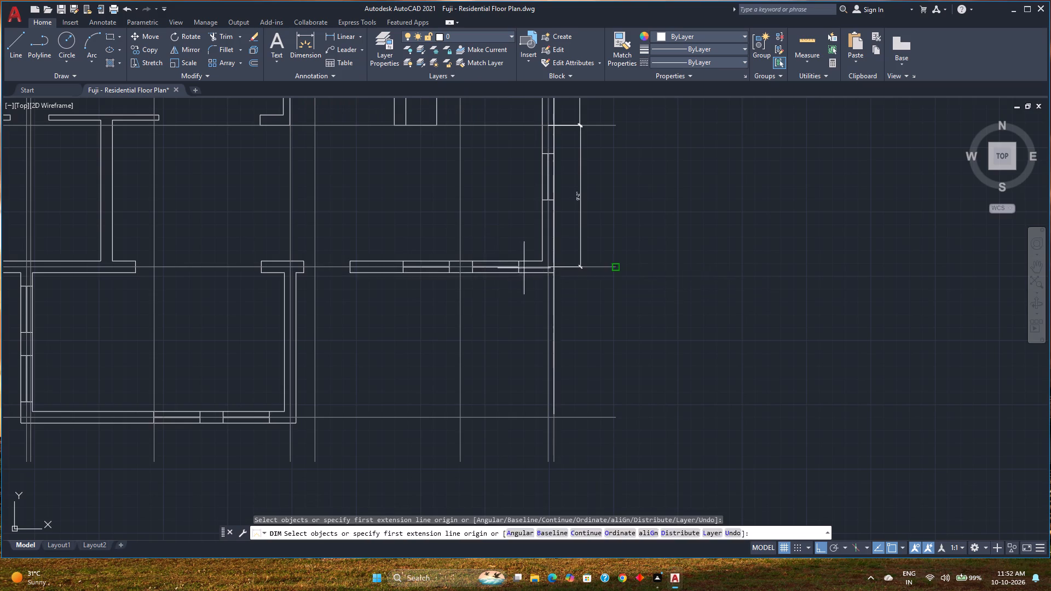
scroll(588, 271, up, 2)
click(575, 256)
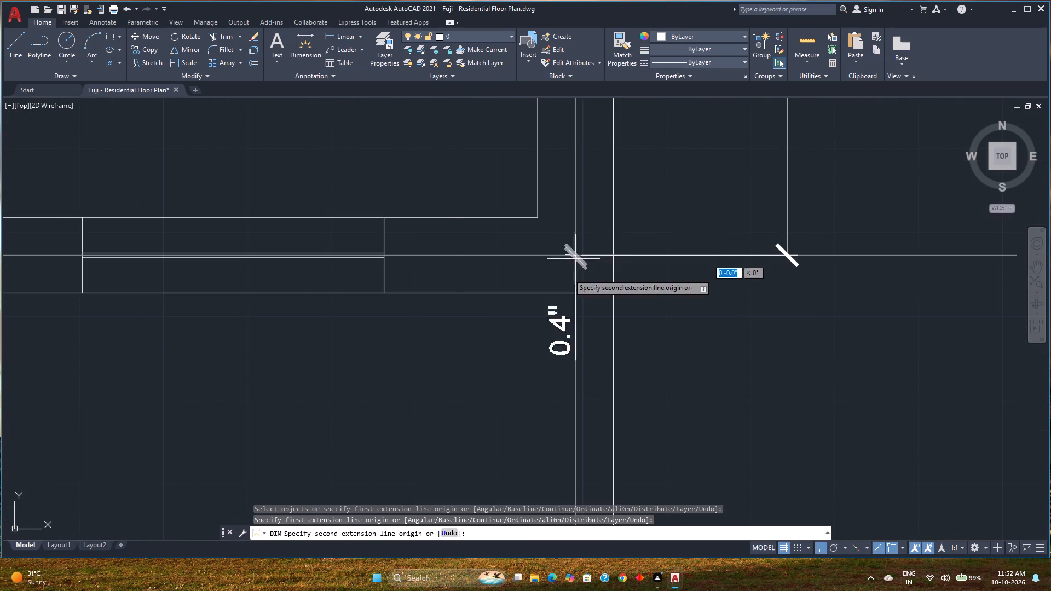
scroll(568, 346, down, 2)
middle_drag(564, 346, 538, 199)
middle_drag(551, 349, 542, 226)
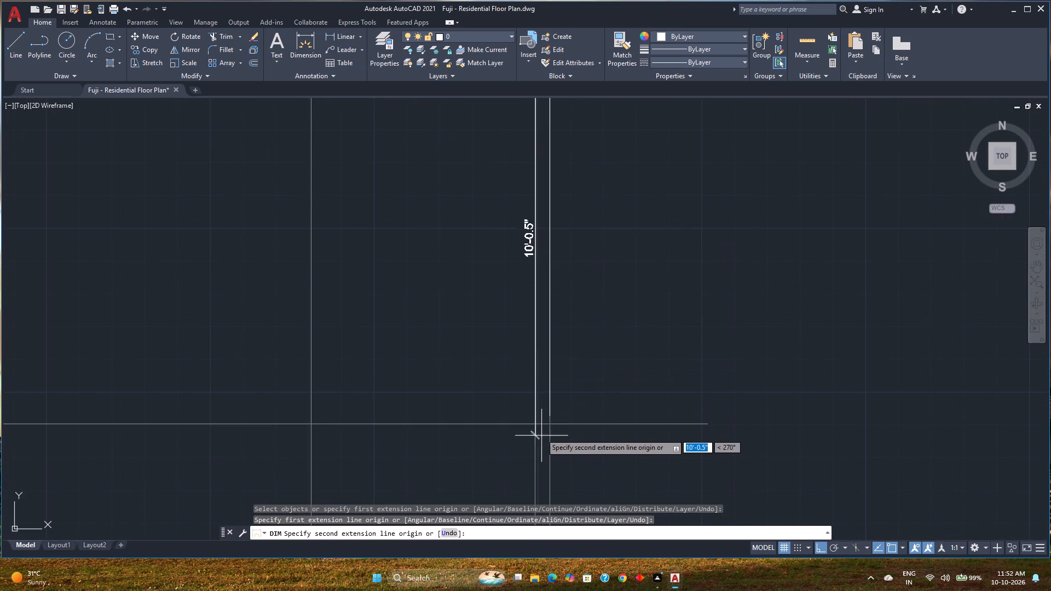
click(535, 424)
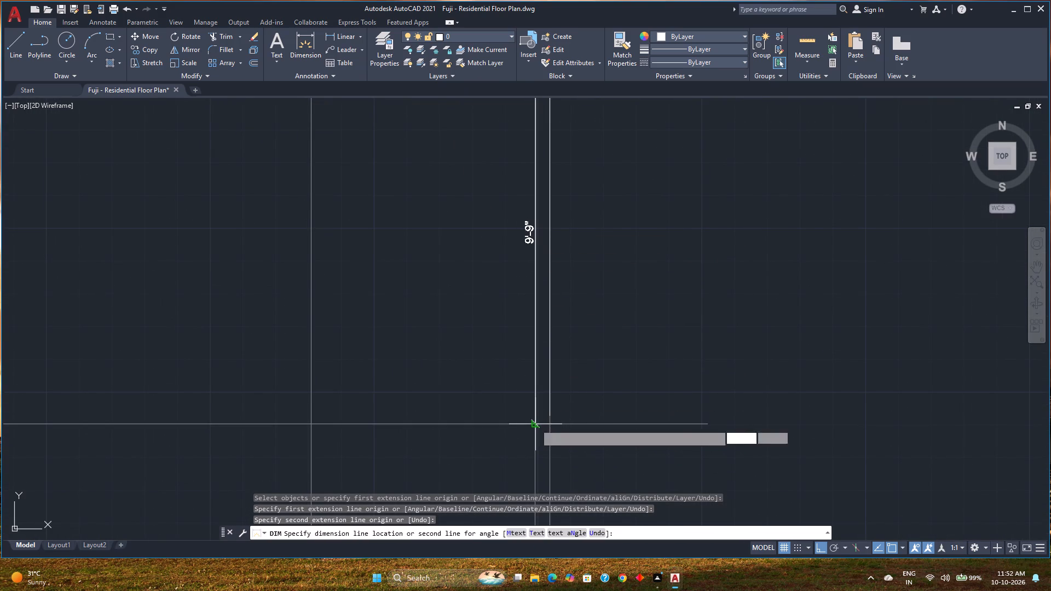
scroll(634, 424, down, 2)
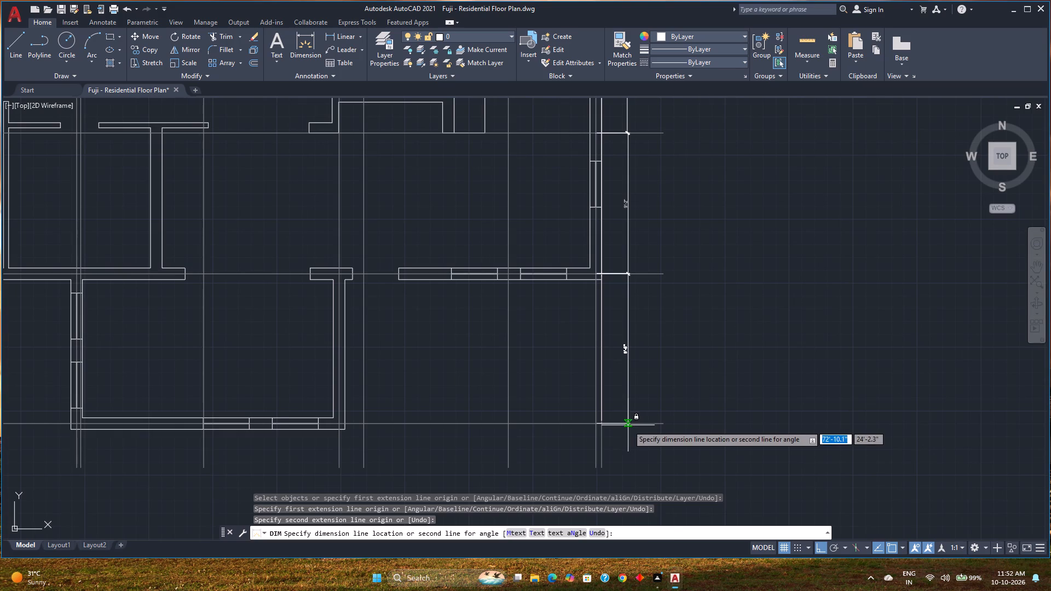
click(628, 425)
key(Escape)
Turn off the Guide Lines layer.
middle_drag(441, 367, 503, 381)
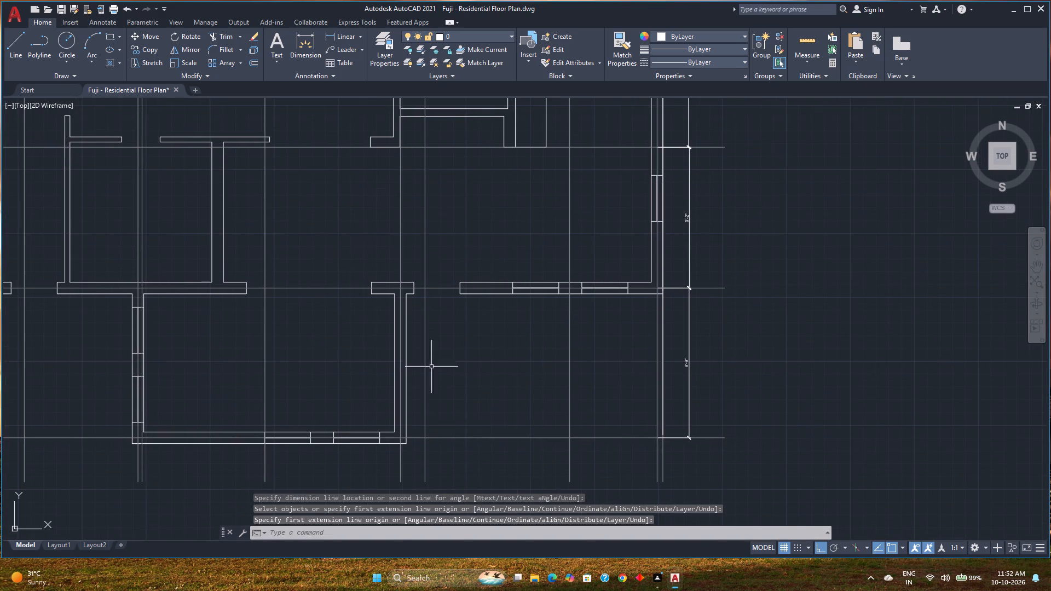
click(469, 35)
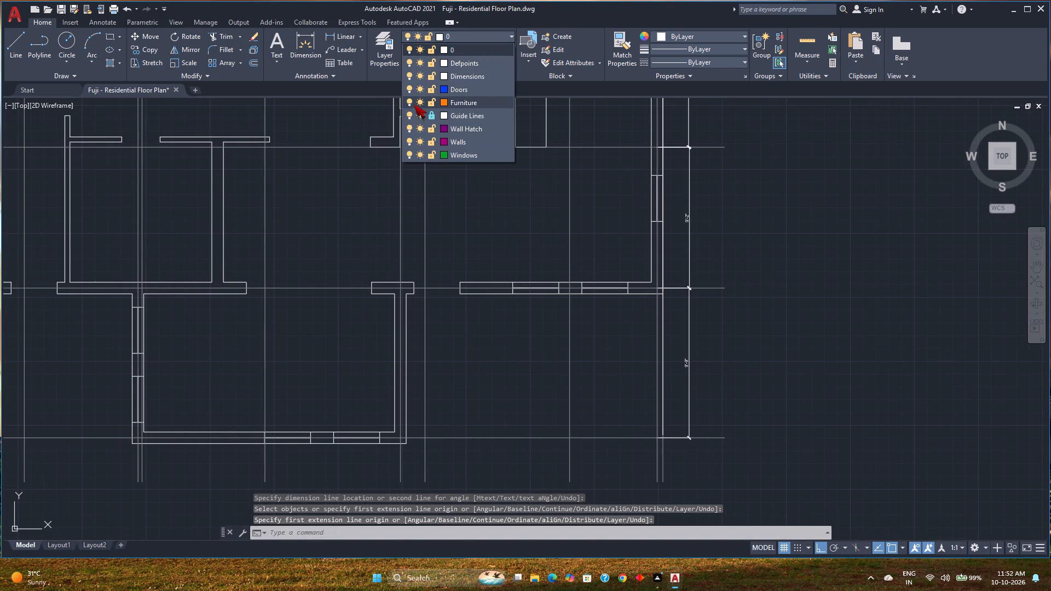
click(408, 115)
Draw a horizontal line about 14'-8.5" long westward from the southern room's outer southwest corner to below the outer west wall line.
middle_drag(483, 312, 718, 297)
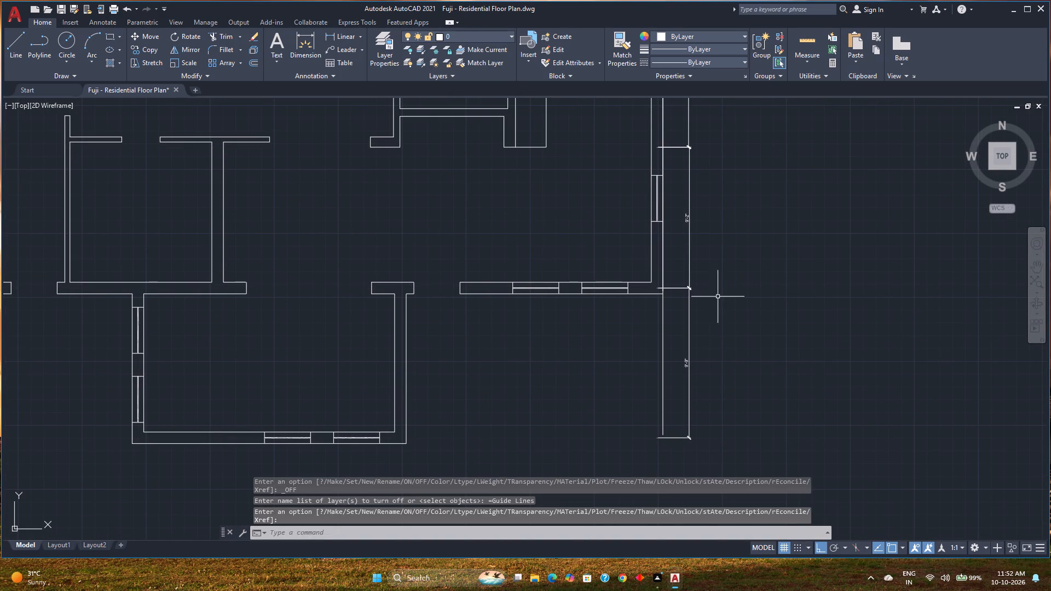
middle_drag(528, 346, 750, 296)
middle_drag(348, 343, 448, 337)
scroll(304, 306, down, 1)
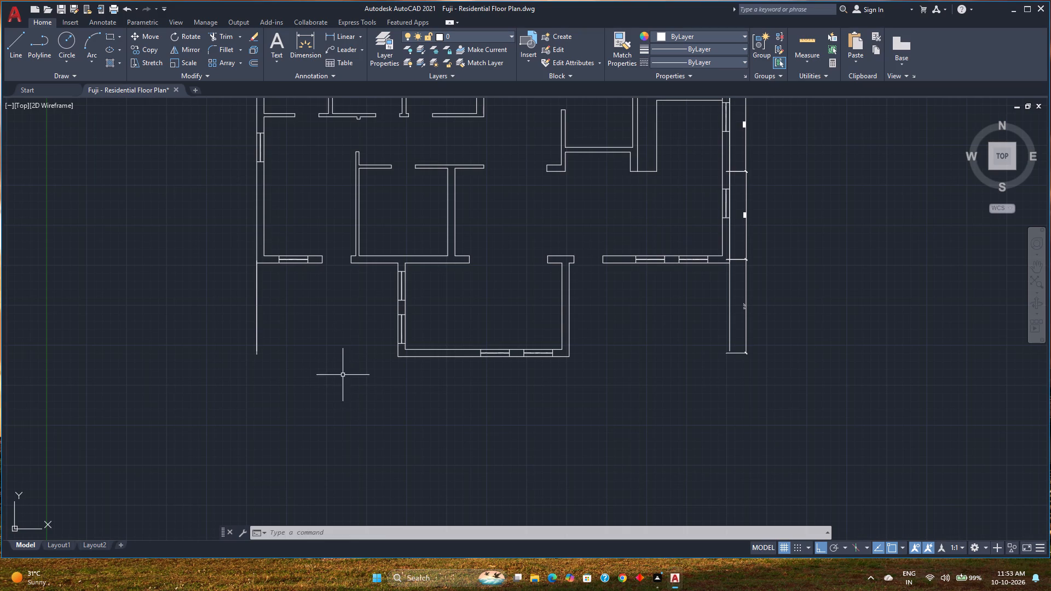
click(14, 50)
scroll(386, 382, up, 3)
click(428, 281)
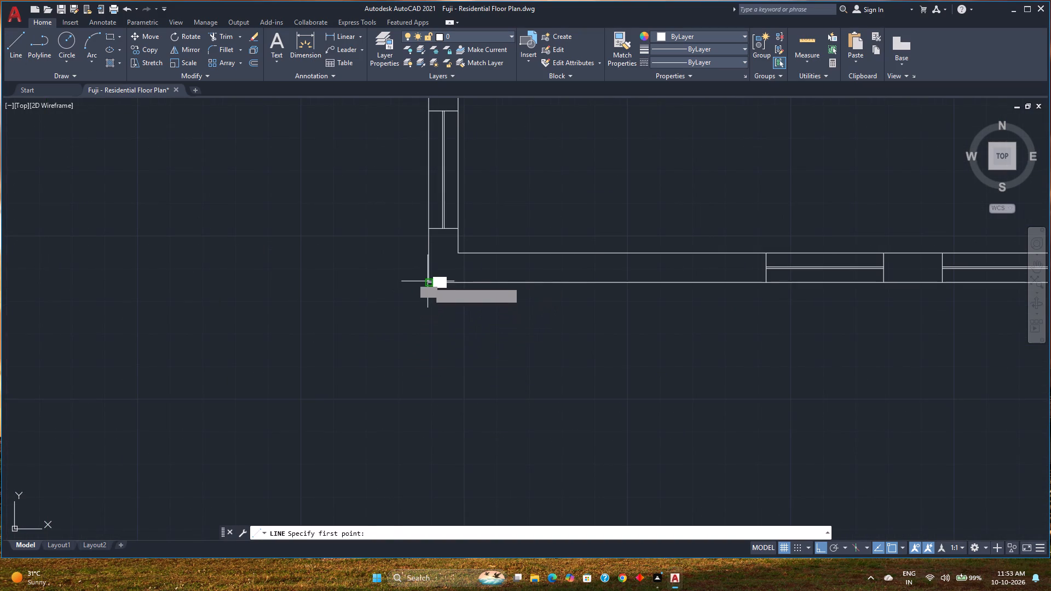
scroll(270, 291, down, 1)
middle_drag(270, 291, 627, 334)
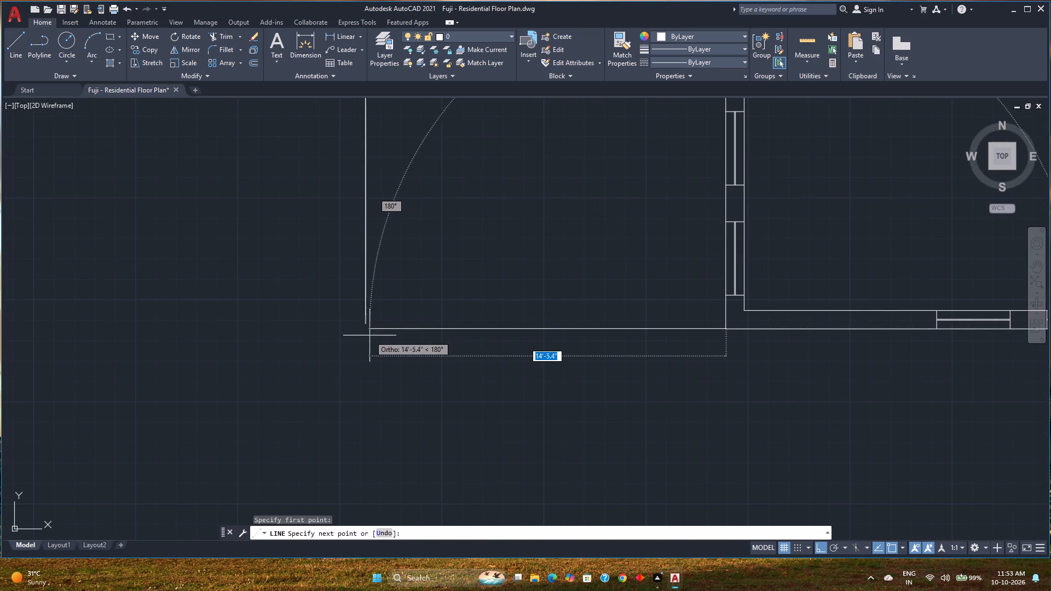
scroll(364, 329, up, 1)
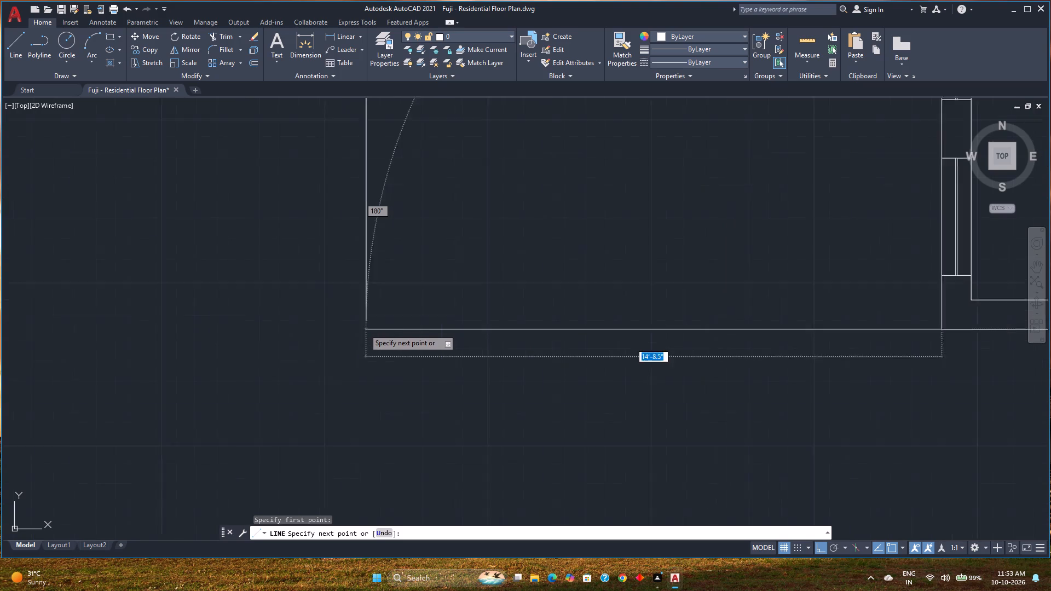
scroll(364, 329, up, 2)
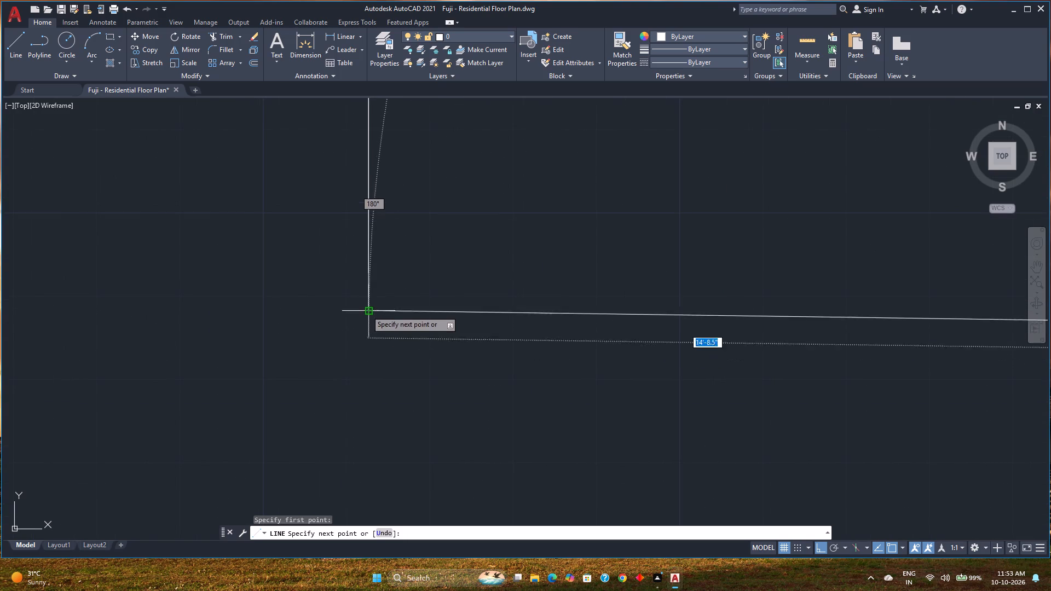
click(369, 331)
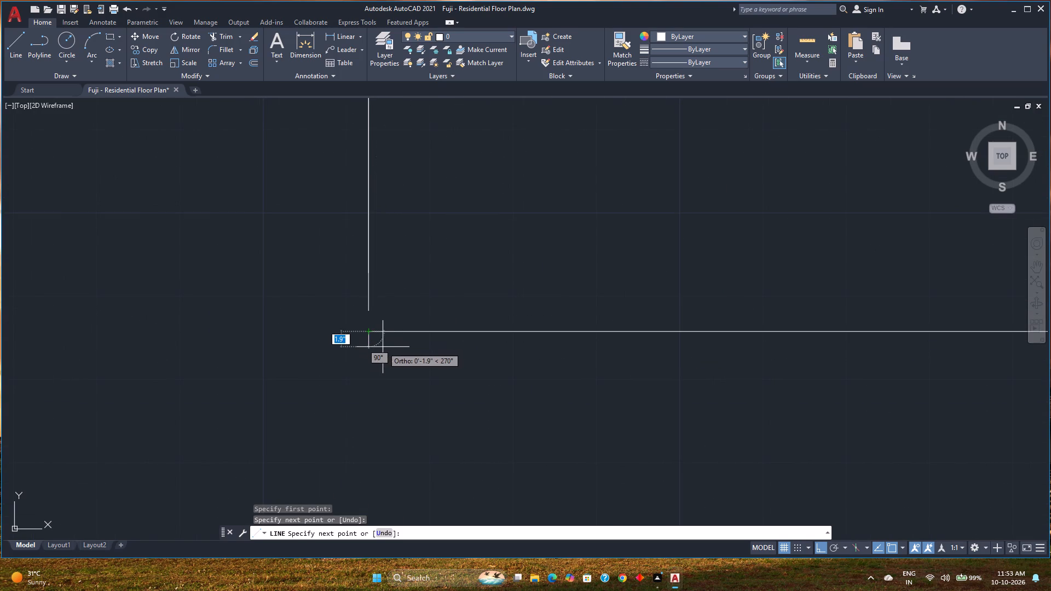
key(Escape)
Fillet the outer west wall line with the new southern line to close the plan's southwest corner.
click(215, 49)
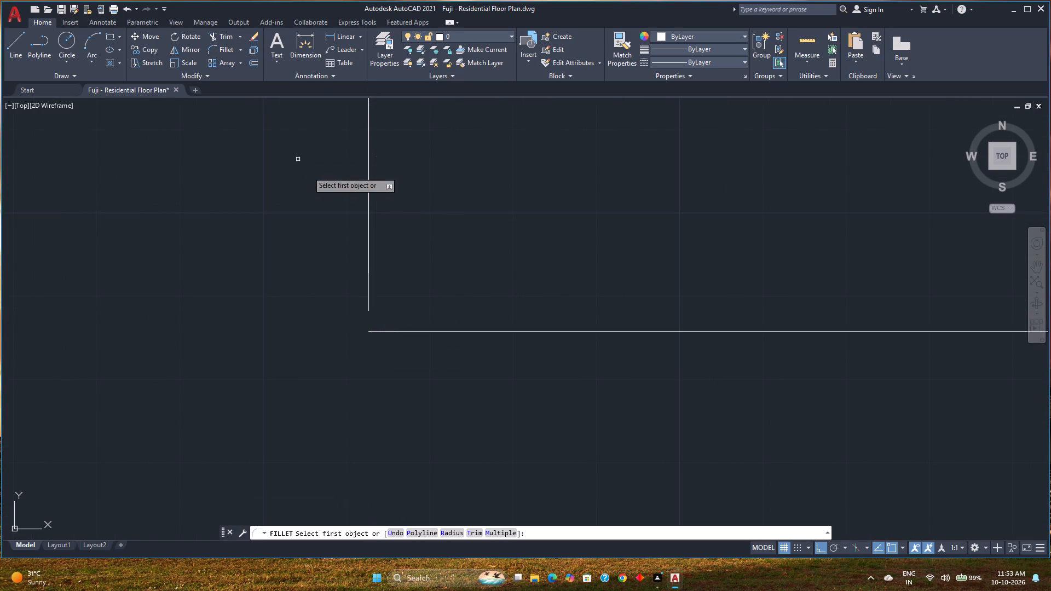
click(368, 194)
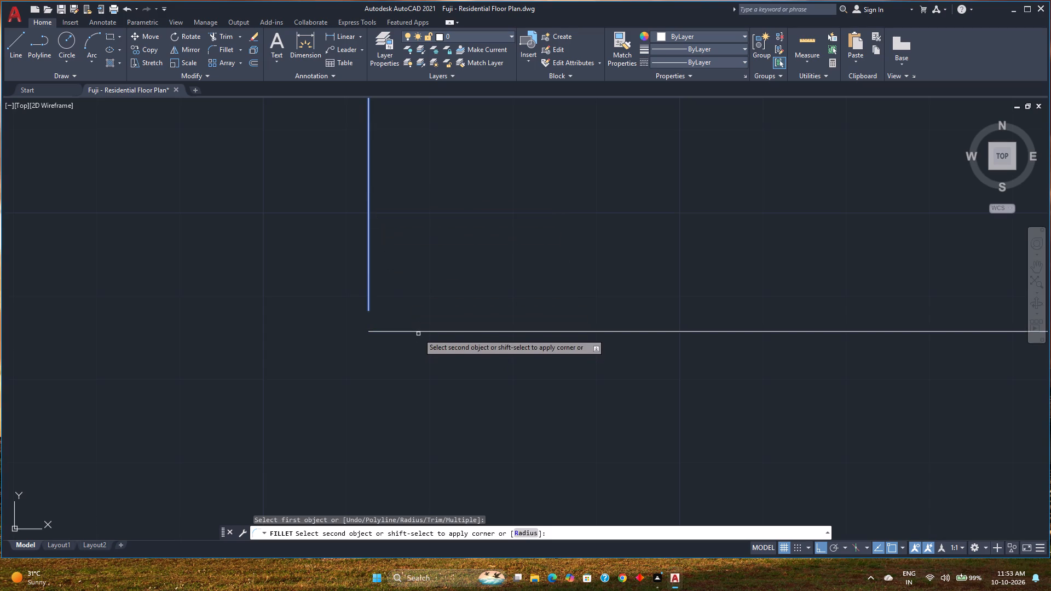
click(418, 332)
key(Escape)
Draw a short horizontal line eastward from the southern room's outer southeast corner.
scroll(494, 395, down, 4)
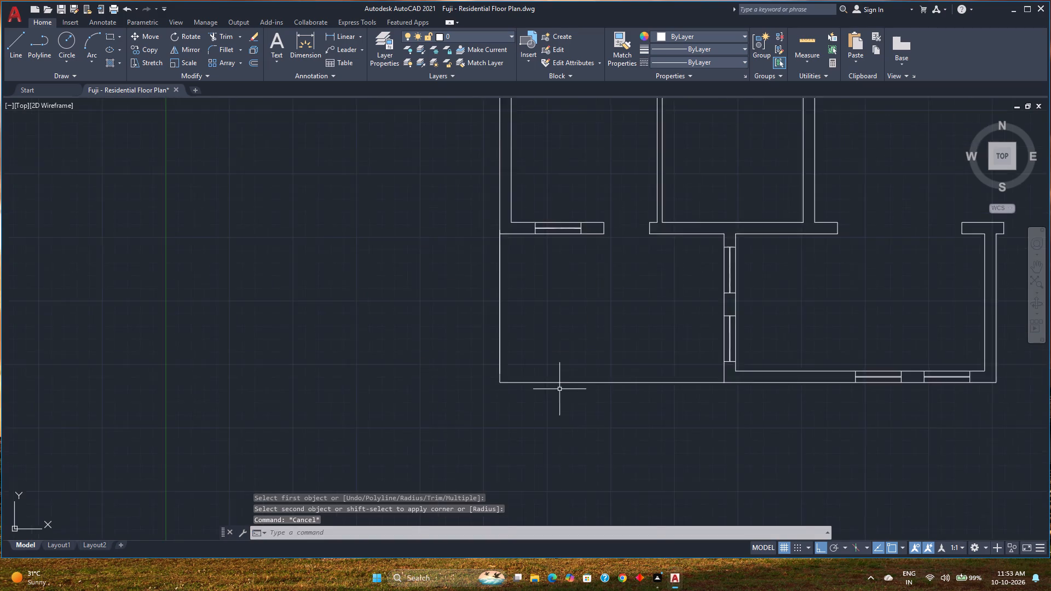
scroll(562, 390, down, 2)
middle_drag(564, 389, 303, 368)
scroll(475, 362, up, 2)
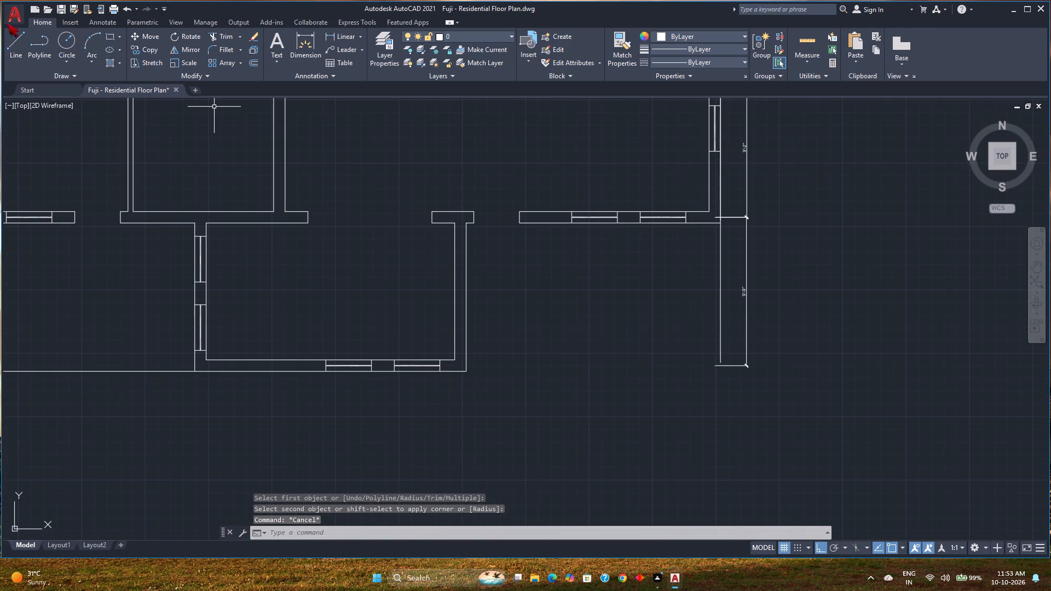
click(8, 42)
scroll(468, 383, up, 1)
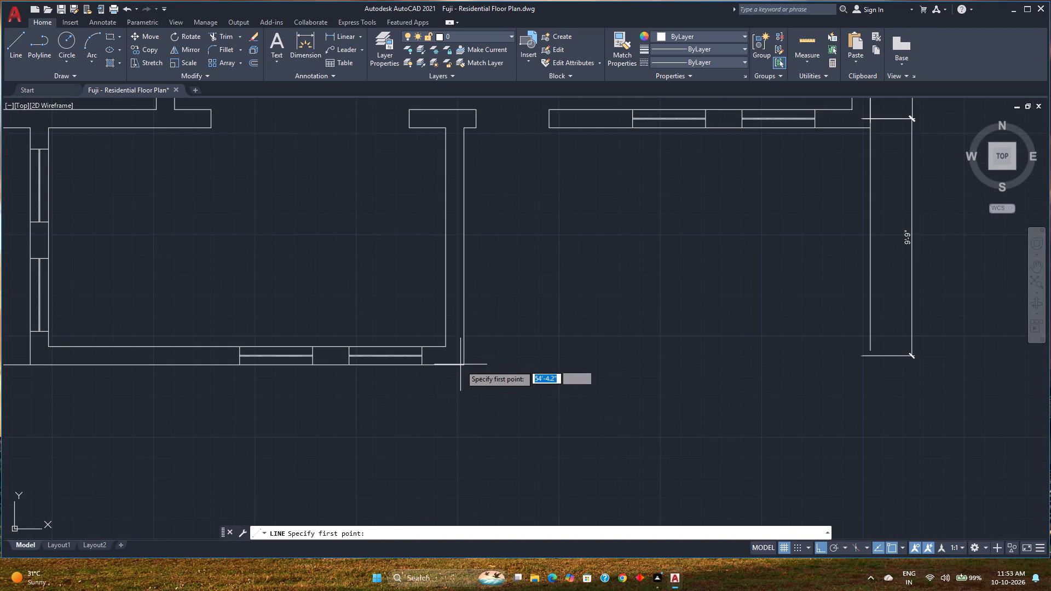
click(460, 365)
click(563, 362)
key(Escape)
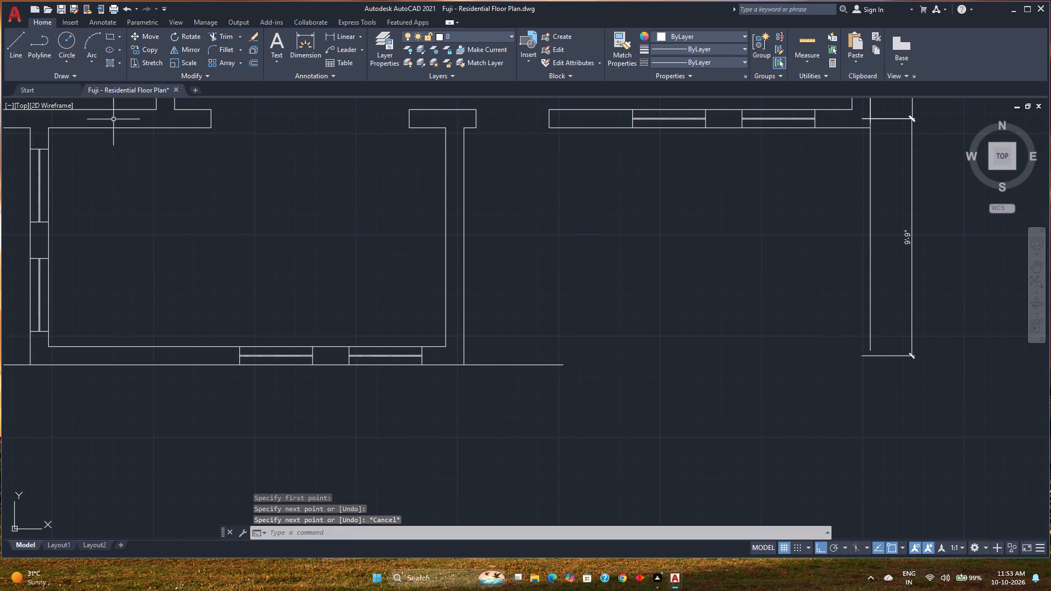
Fillet the short southern line with the outer east wall line to close the plan's southeast corner.
click(222, 50)
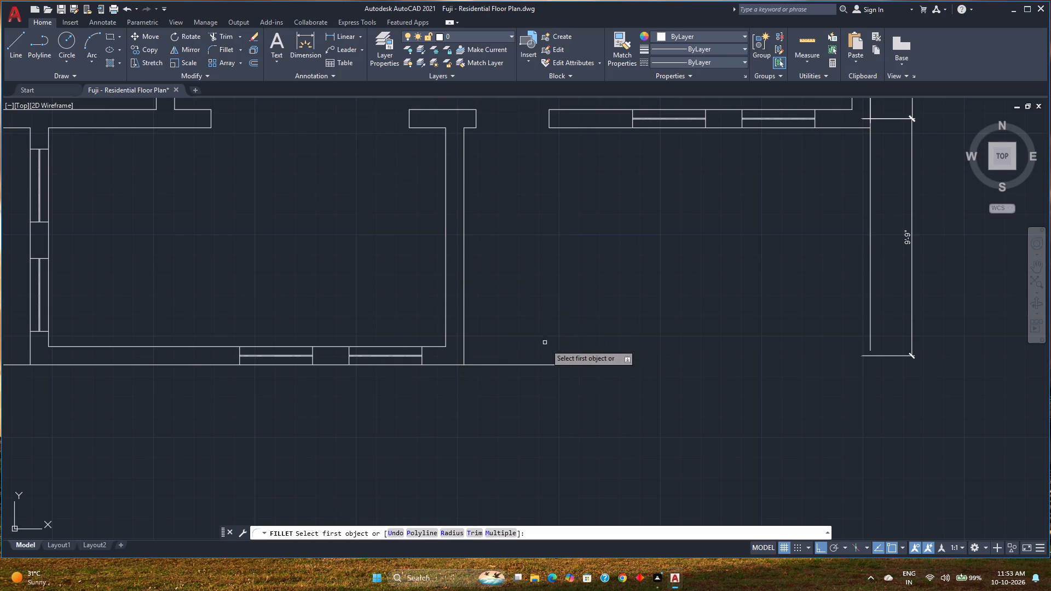
click(550, 364)
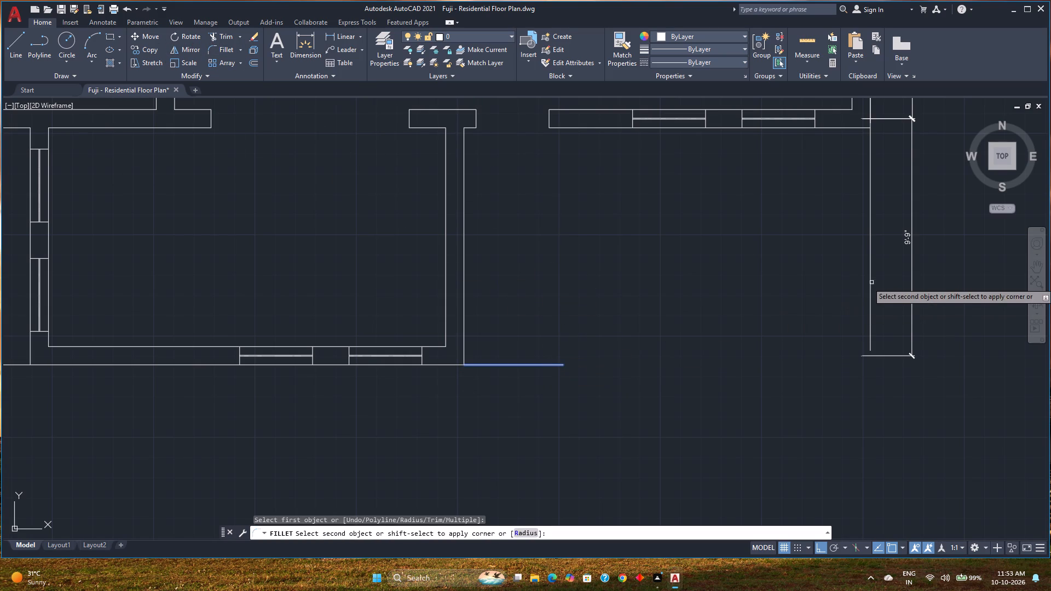
click(871, 283)
key(Escape)
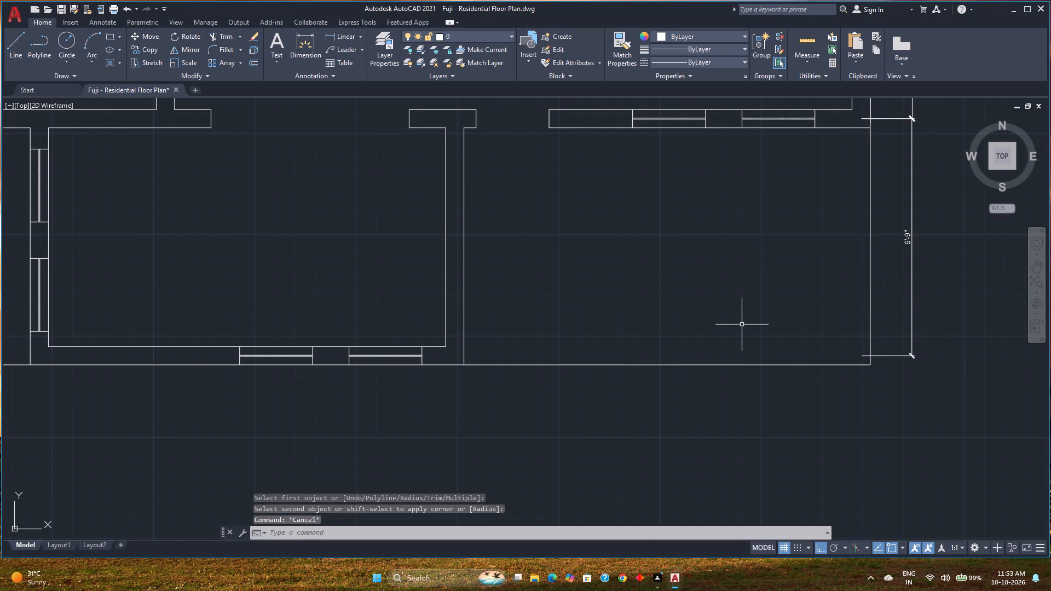
Examine the floor plan's closed southern outline, interior walls, and the dimensions along the east and north sides.
scroll(742, 323, down, 2)
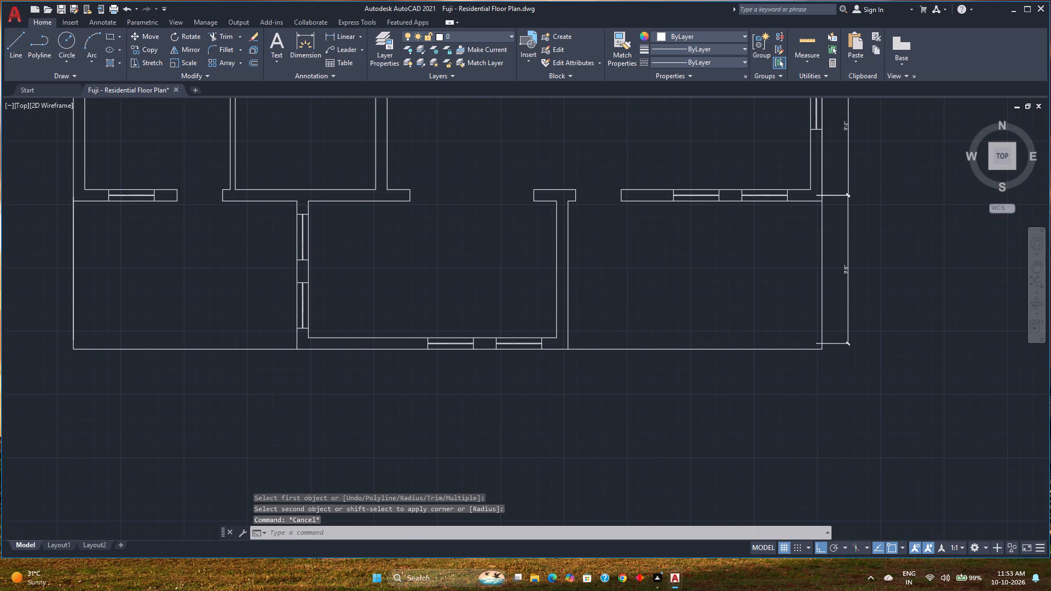
middle_drag(738, 315, 725, 386)
scroll(724, 370, down, 1)
scroll(742, 287, up, 1)
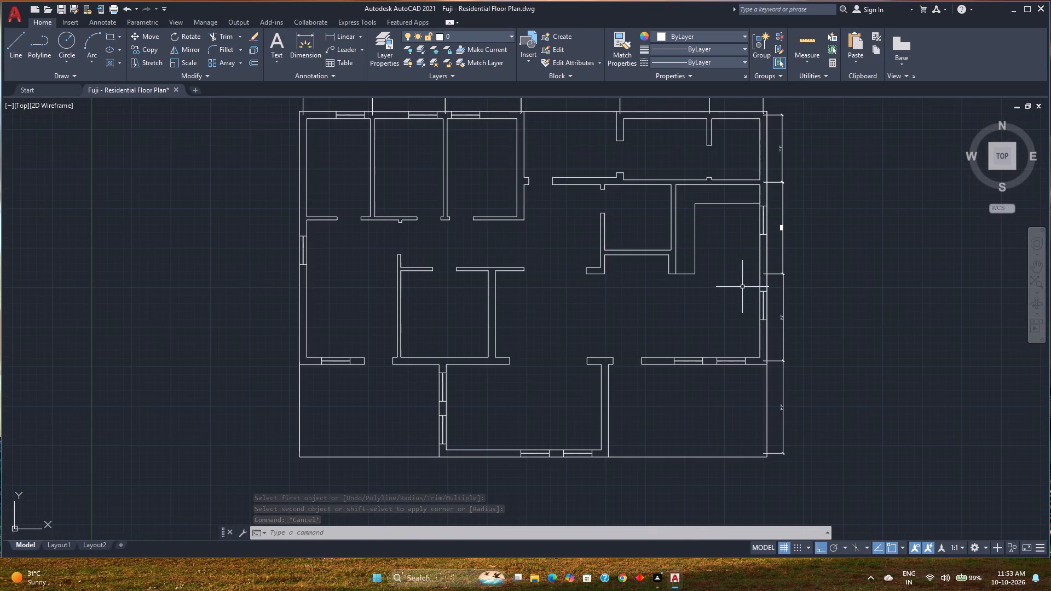
scroll(717, 282, up, 2)
middle_drag(717, 282, 536, 299)
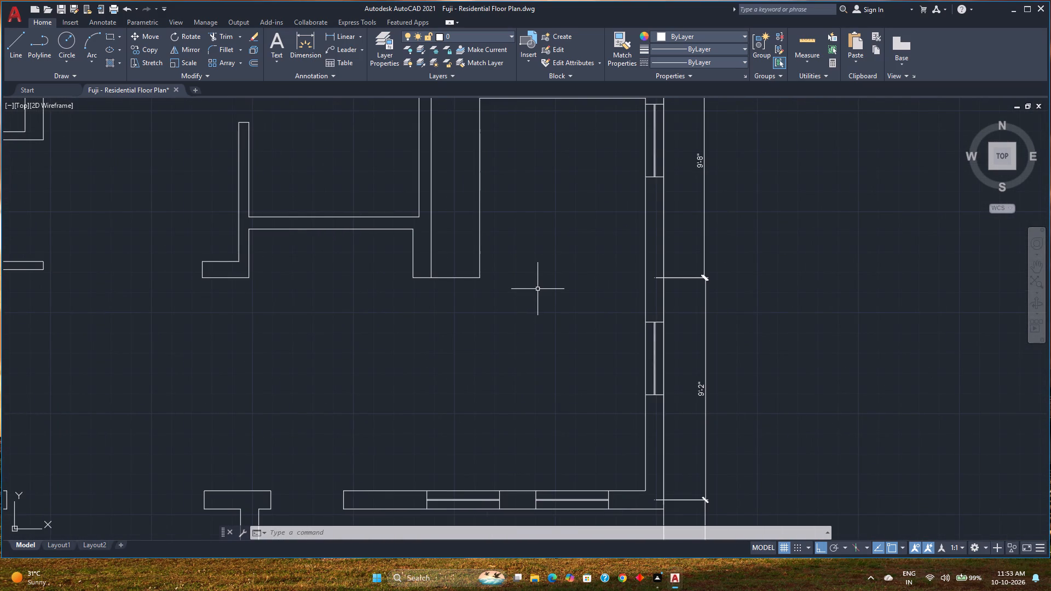
scroll(538, 283, down, 3)
scroll(611, 208, up, 2)
scroll(451, 260, up, 2)
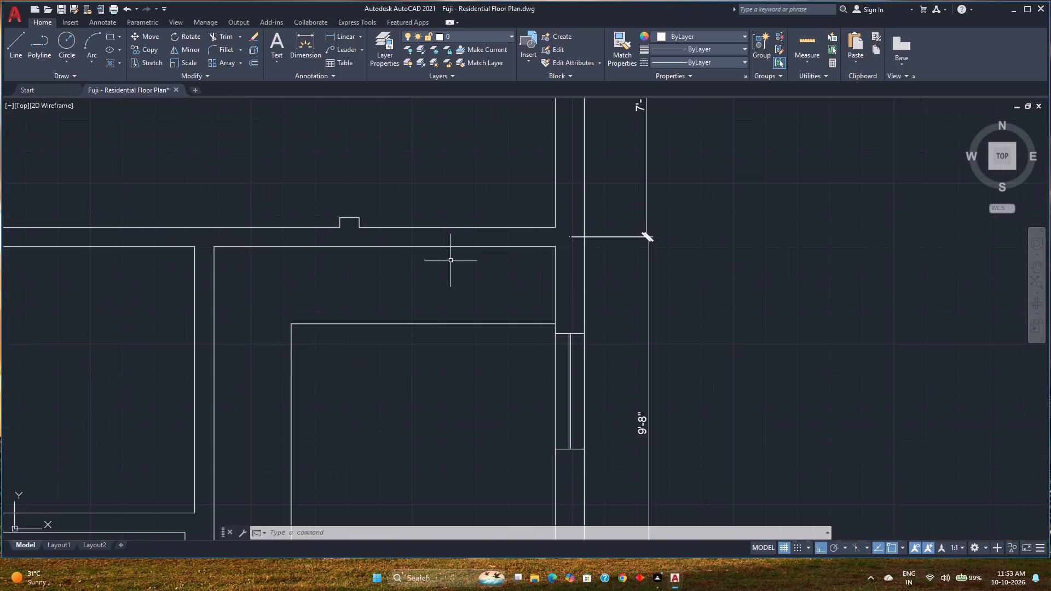
middle_drag(451, 260, 685, 313)
scroll(700, 307, down, 2)
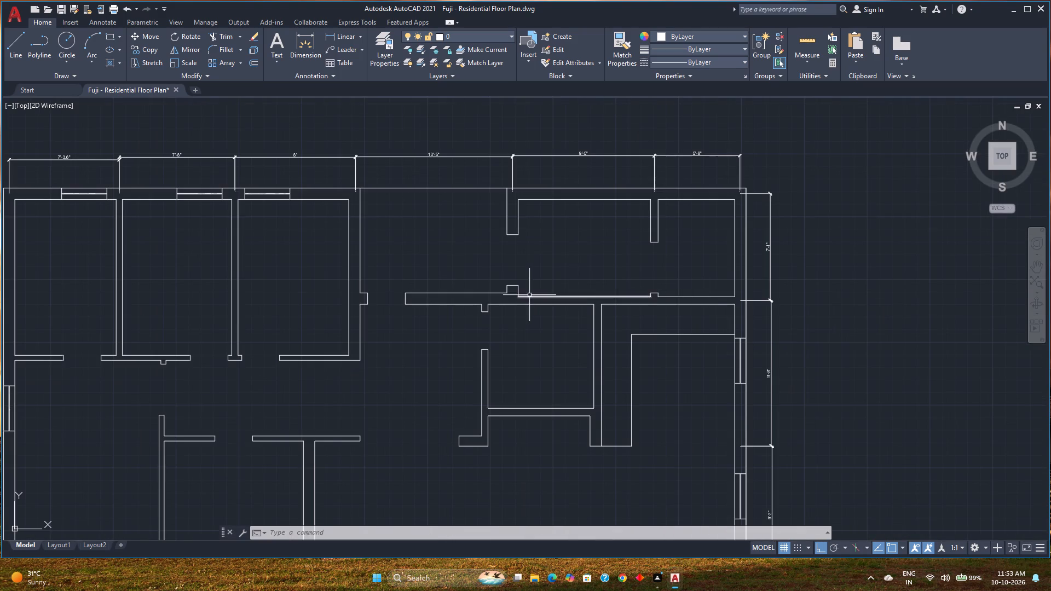
middle_drag(529, 295, 781, 274)
scroll(500, 241, down, 1)
middle_drag(500, 241, 410, 212)
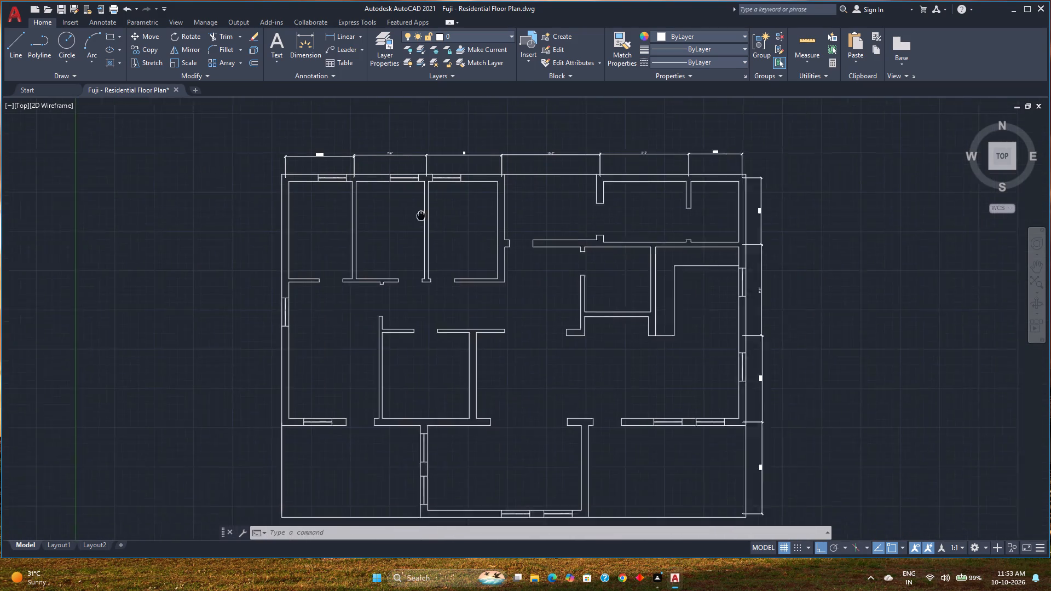
middle_drag(410, 212, 390, 204)
middle_drag(428, 362, 395, 270)
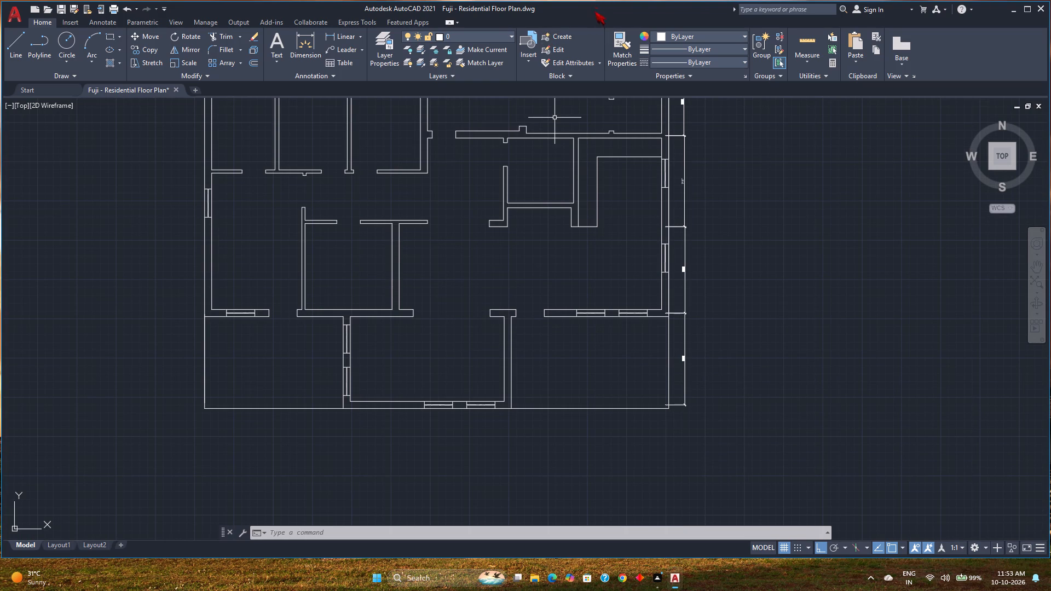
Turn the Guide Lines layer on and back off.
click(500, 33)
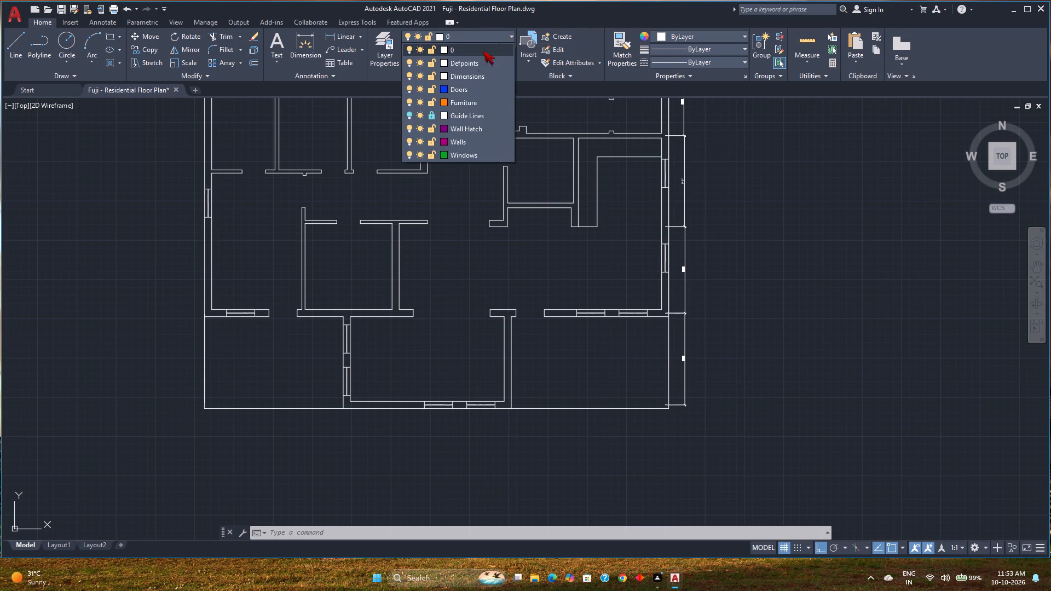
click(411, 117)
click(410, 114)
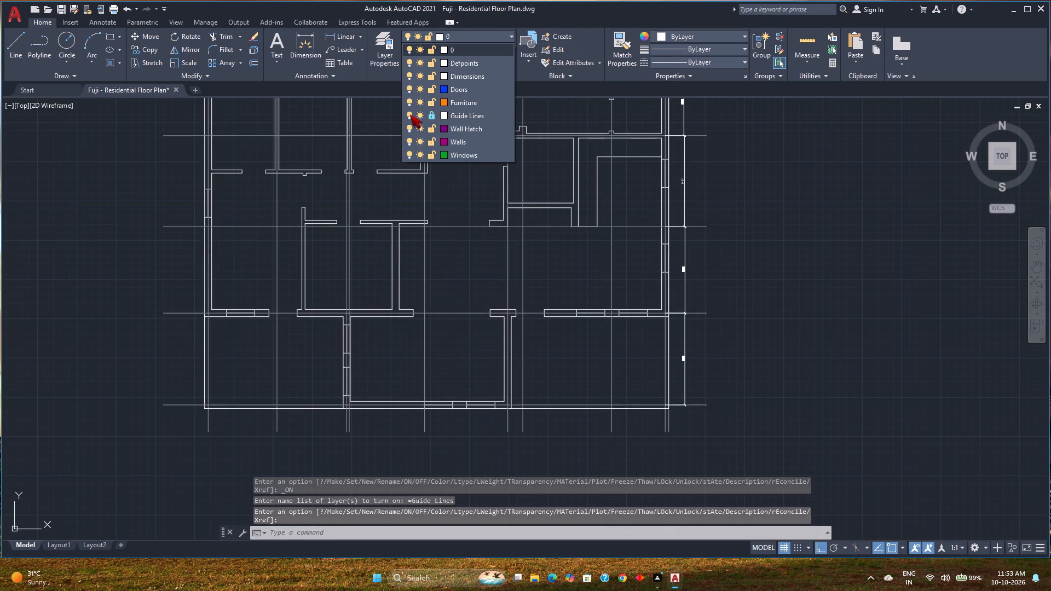
Turn the Guide Lines layer on.
click(410, 114)
key(Escape)
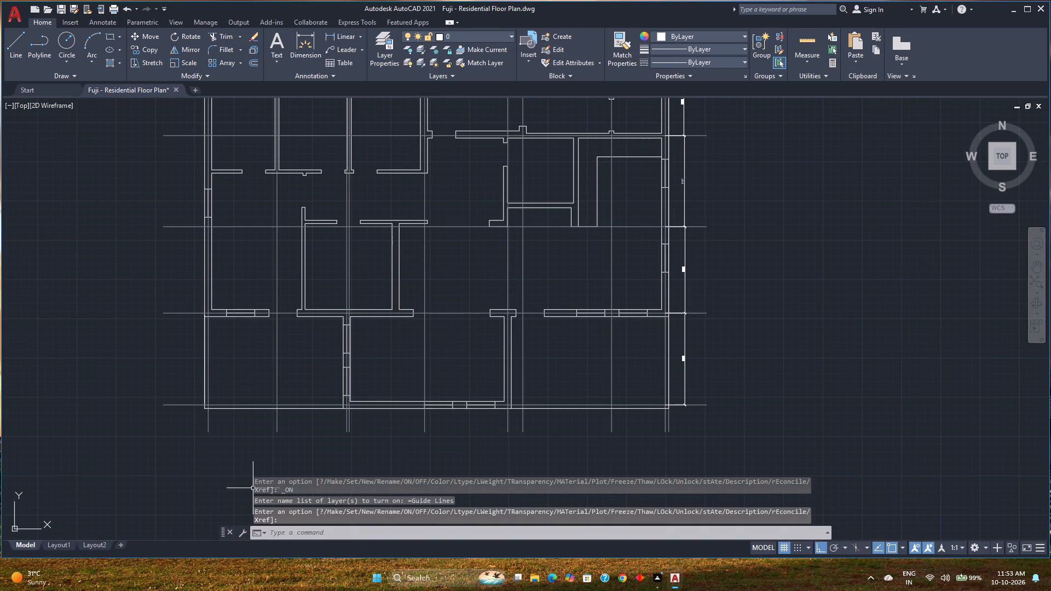
Dimension the southwest bay from the southern room's west wall guide line to the plan's outer west wall, placing it below the southern outline.
click(308, 49)
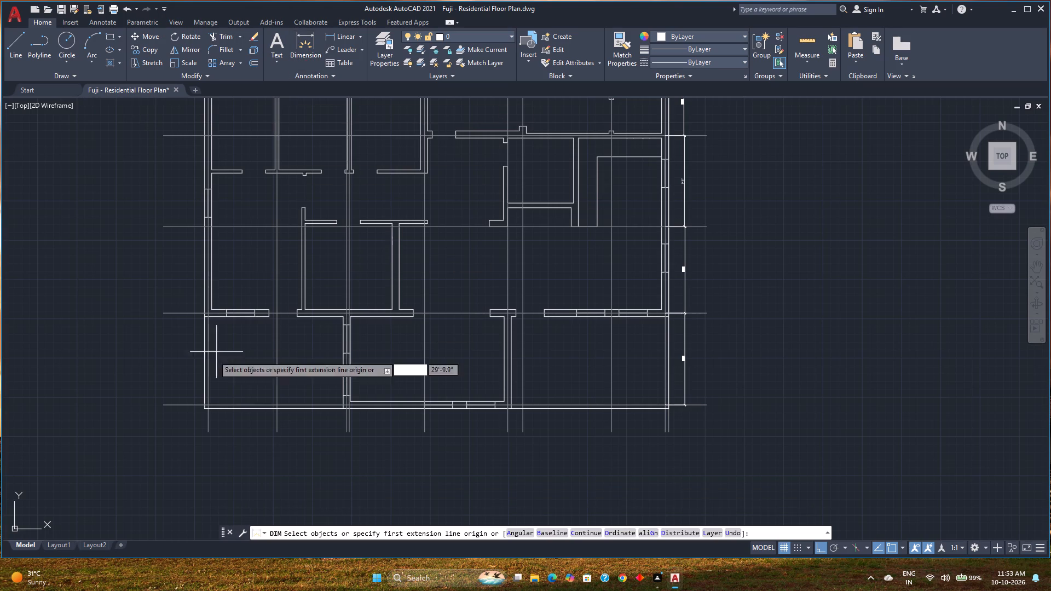
scroll(337, 414, up, 2)
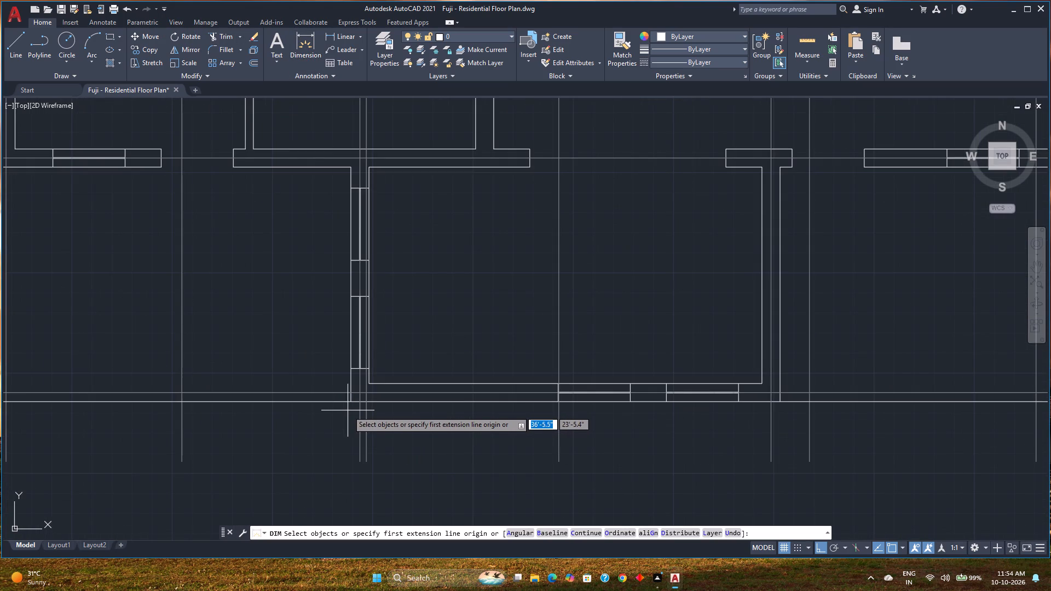
scroll(353, 407, up, 2)
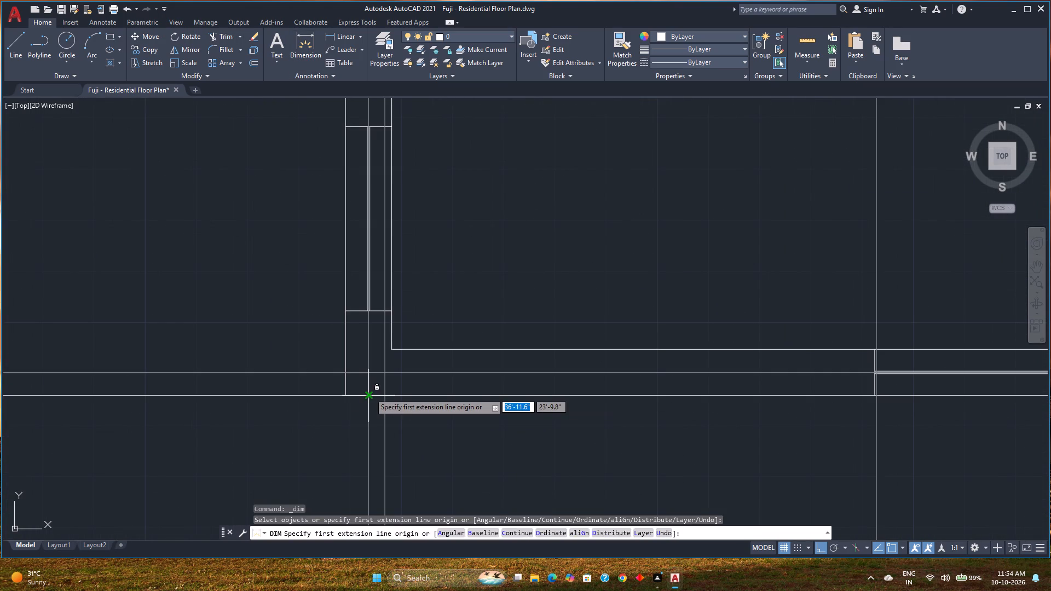
click(369, 393)
scroll(203, 418, down, 2)
middle_drag(203, 418, 655, 386)
scroll(366, 377, up, 1)
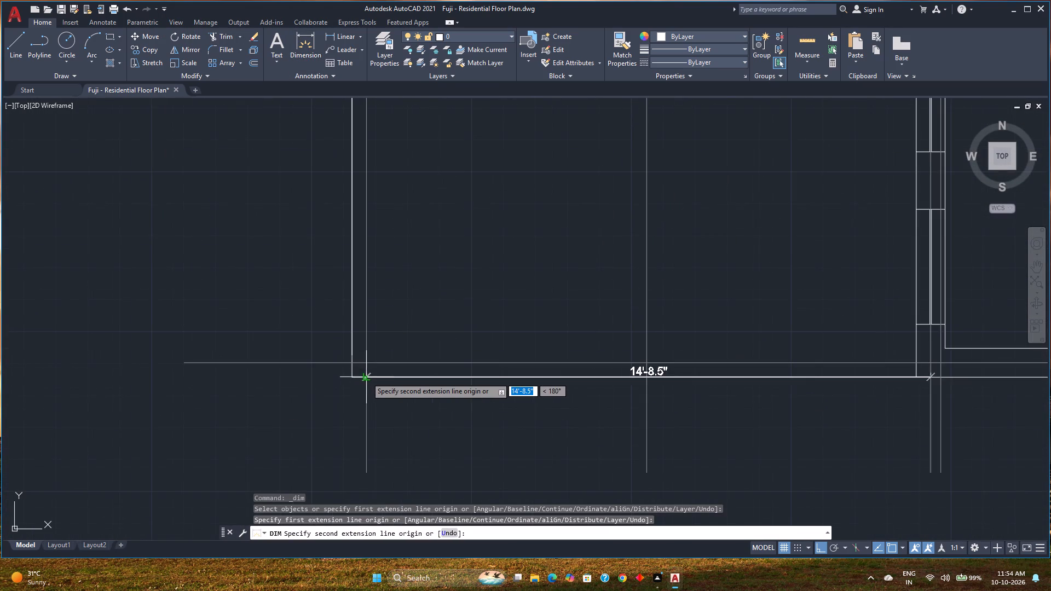
scroll(366, 377, up, 1)
scroll(368, 377, down, 2)
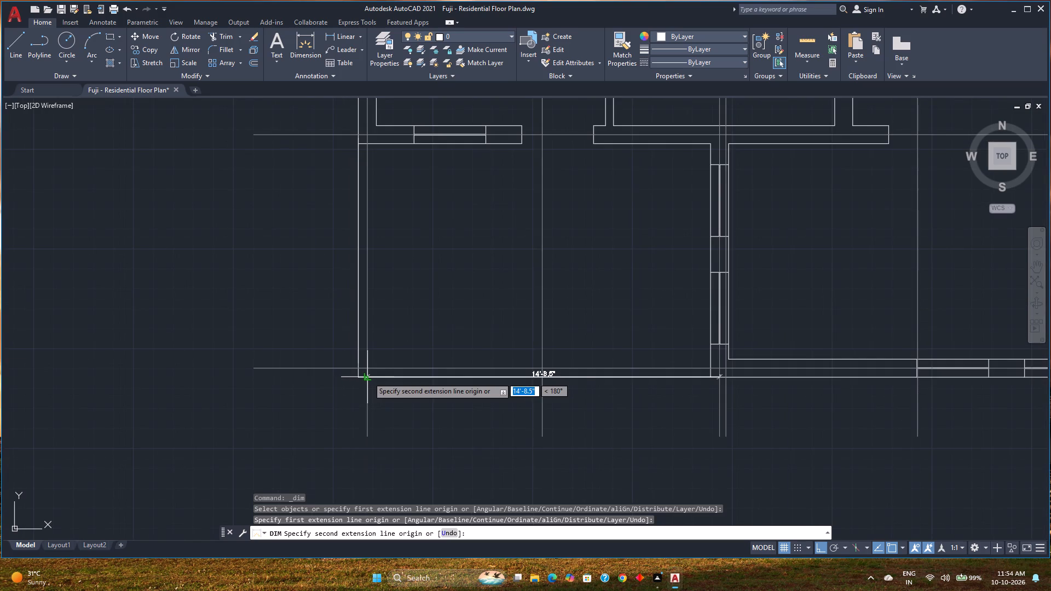
scroll(368, 377, down, 1)
scroll(368, 377, up, 1)
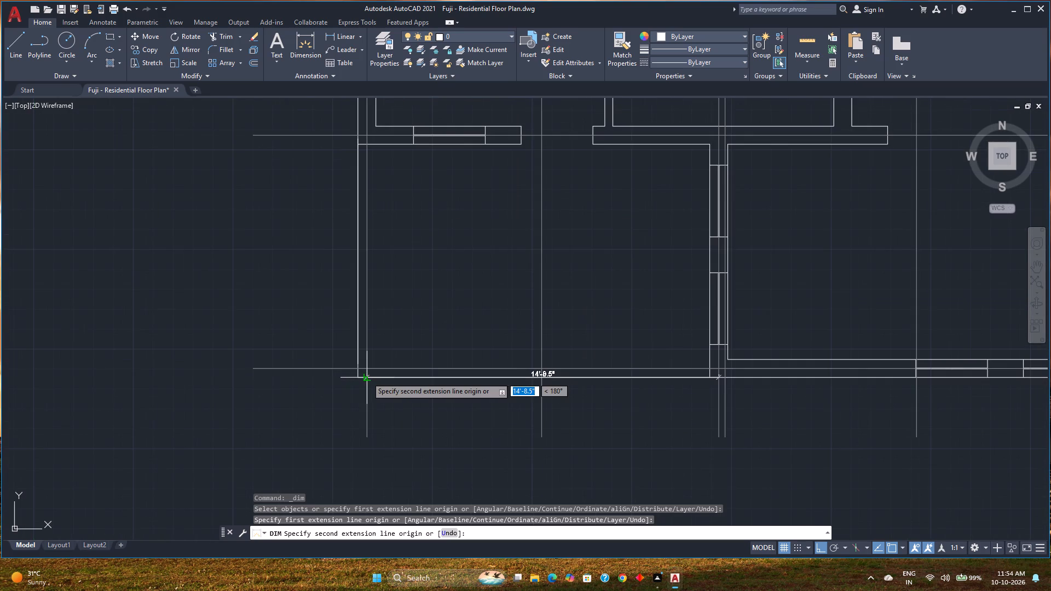
click(358, 378)
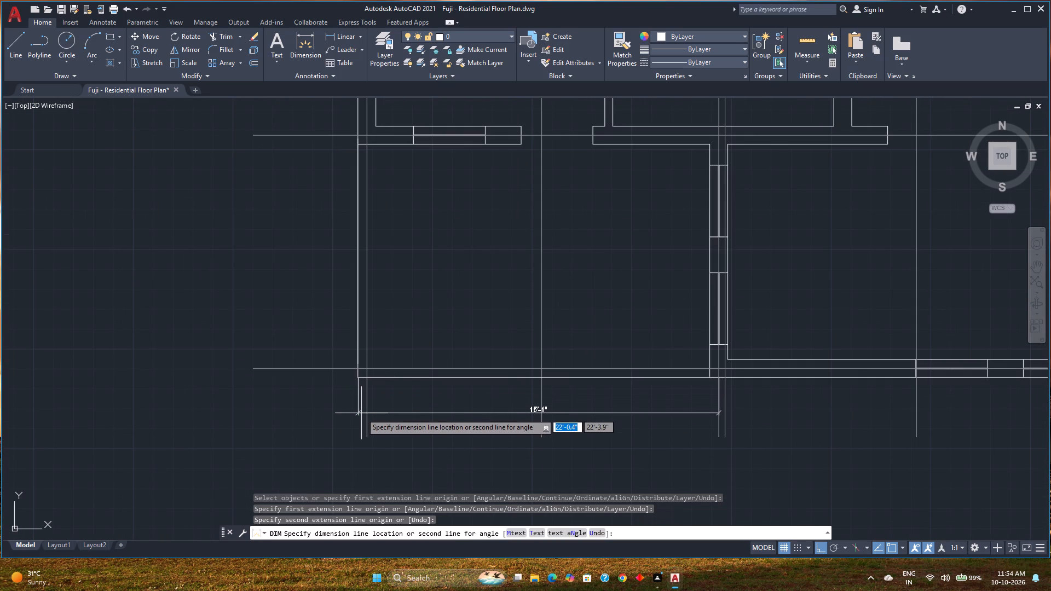
scroll(361, 420, down, 1)
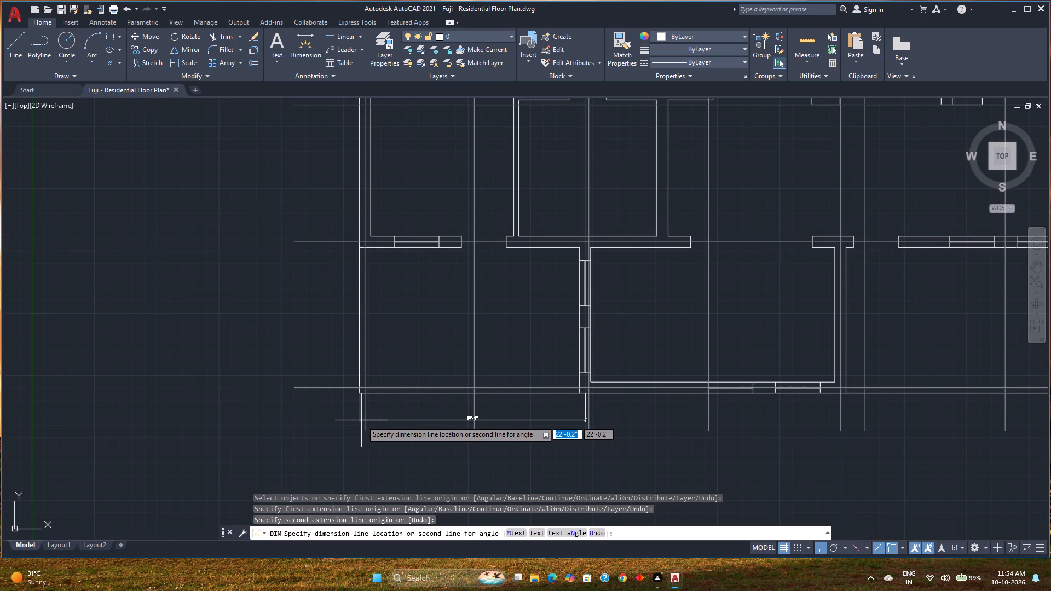
click(361, 420)
Dimension the southern room's width between its west and east wall guide lines, in line with the southwest bay's dimension.
scroll(607, 399, up, 3)
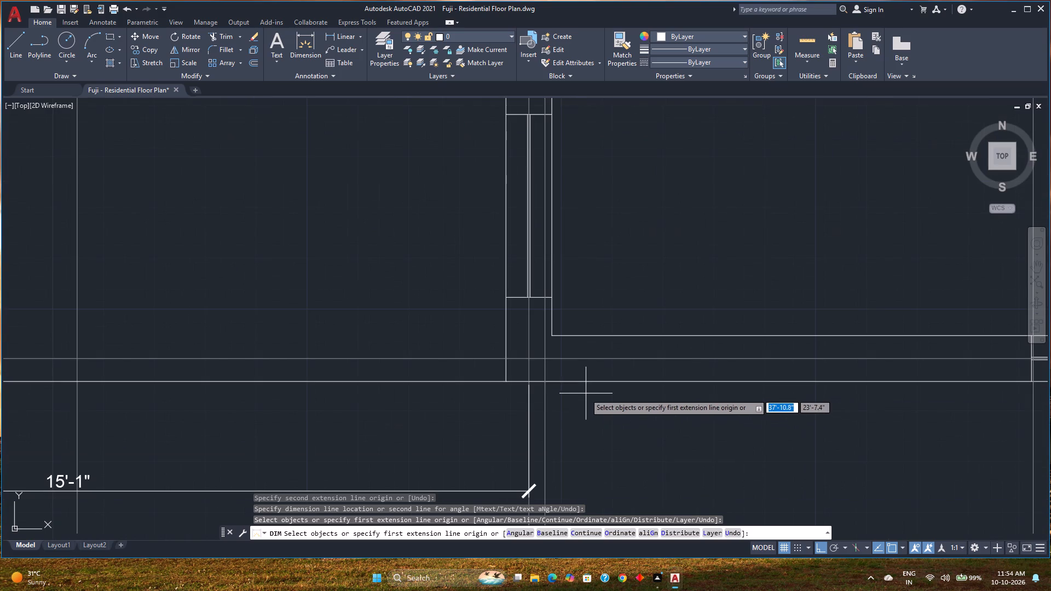
scroll(529, 383, up, 1)
scroll(532, 380, down, 2)
middle_drag(532, 380, 277, 398)
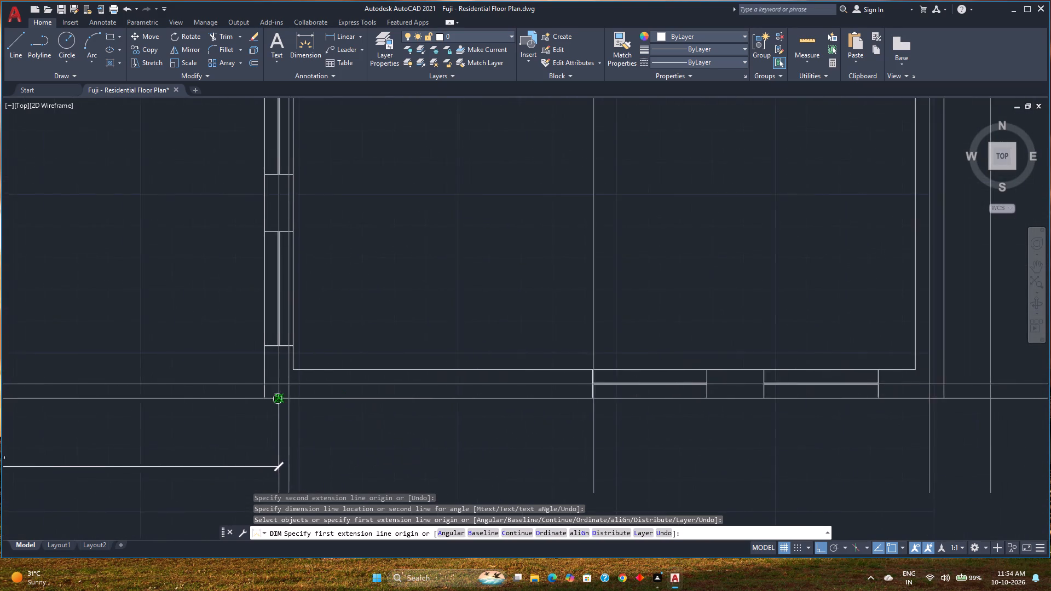
middle_drag(277, 398, 207, 405)
scroll(214, 390, up, 2)
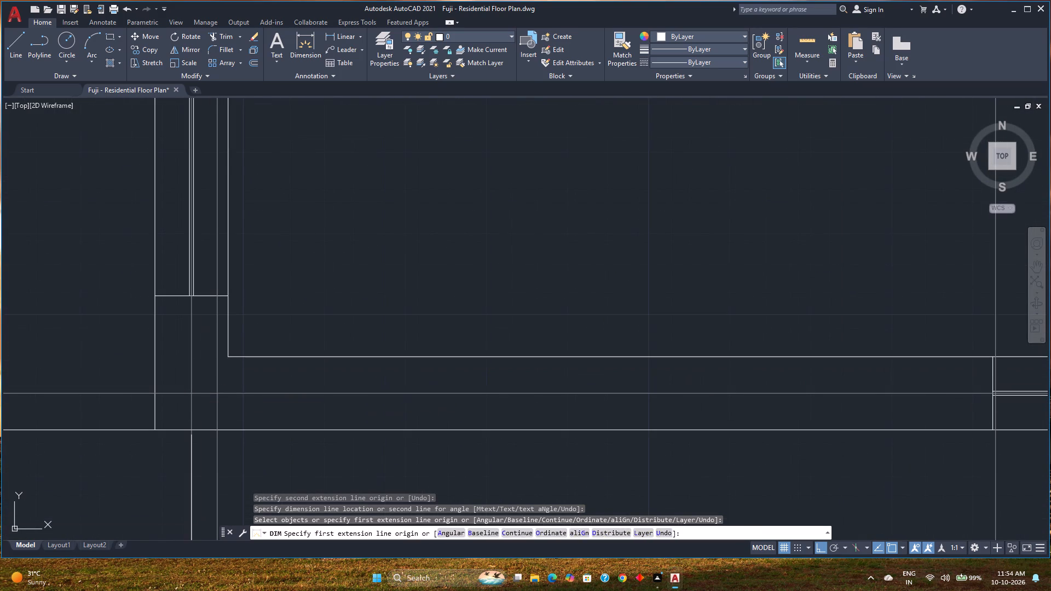
click(190, 394)
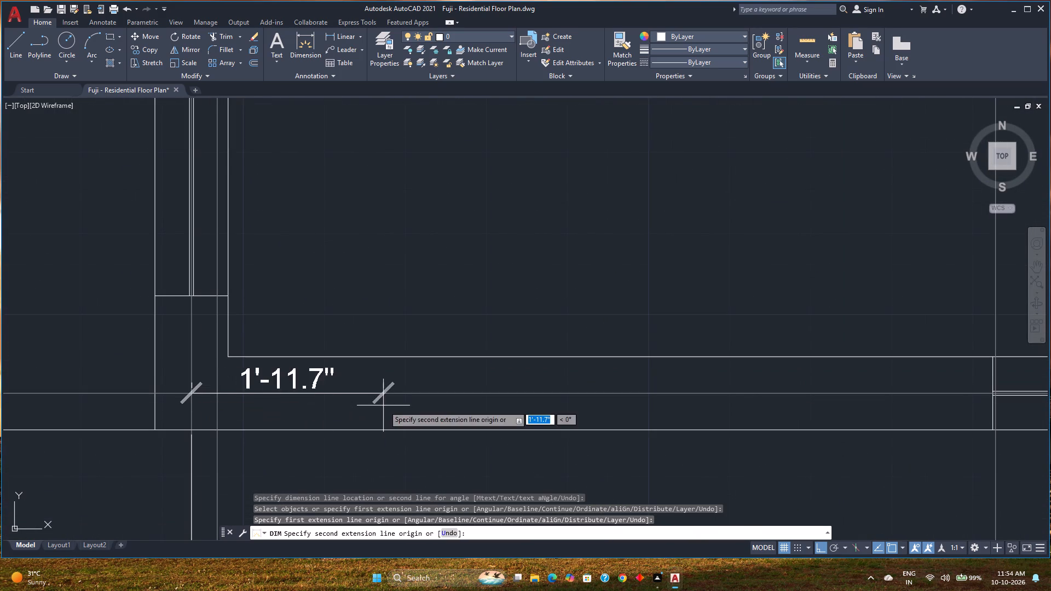
scroll(384, 405, down, 1)
middle_drag(384, 405, 33, 380)
middle_drag(820, 395, 417, 388)
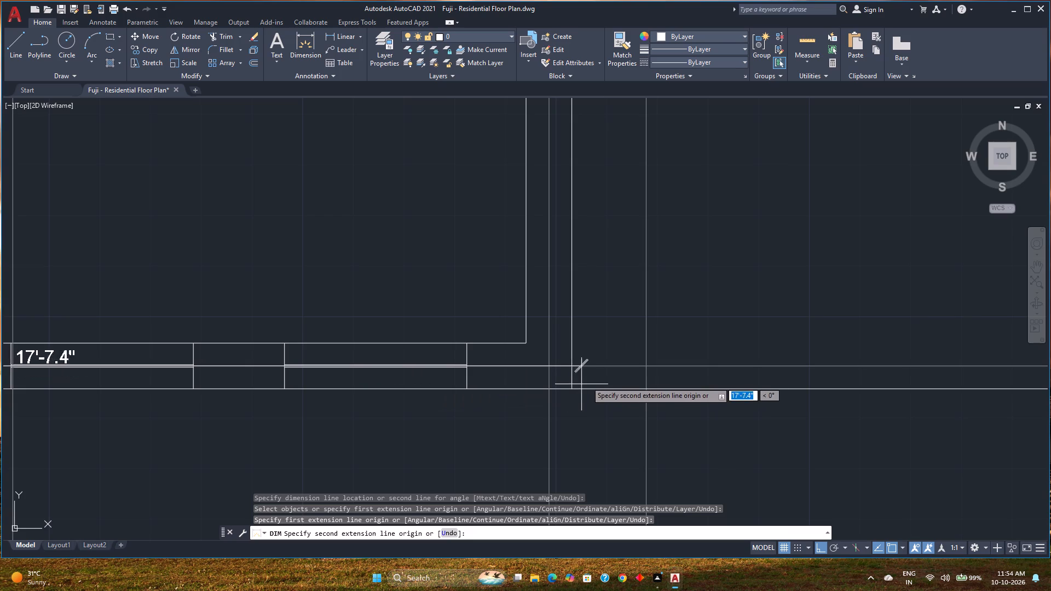
click(549, 366)
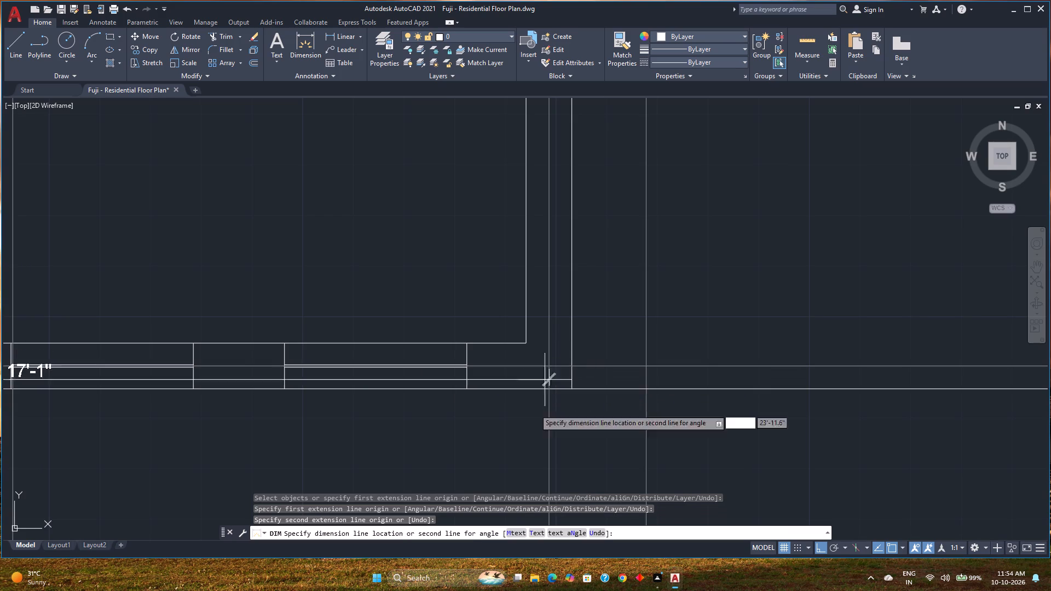
scroll(530, 436, down, 1)
middle_drag(530, 436, 516, 362)
scroll(516, 376, down, 1)
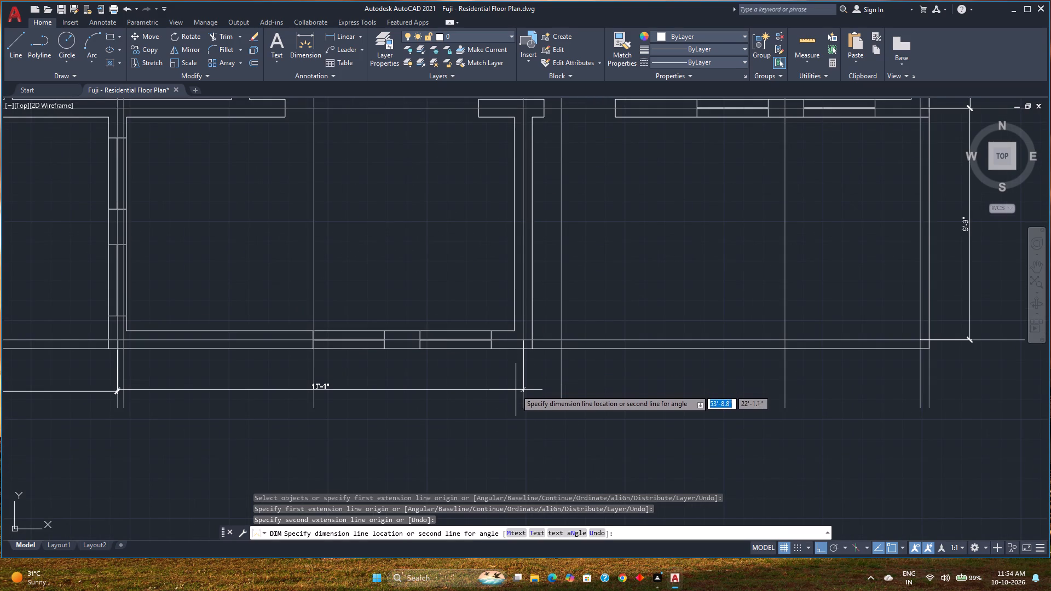
click(517, 391)
Dimension the southeast bay from the southern room's east wall guide line to the outer east wall, in line with the other southern dimensions.
scroll(524, 346, up, 2)
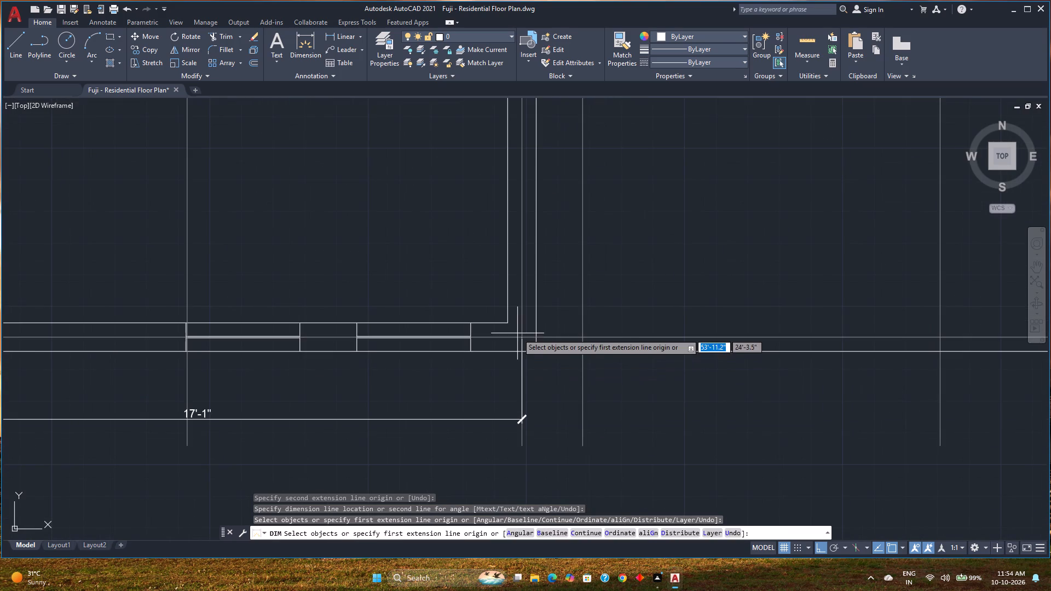
scroll(520, 335, up, 3)
click(523, 341)
scroll(633, 350, down, 2)
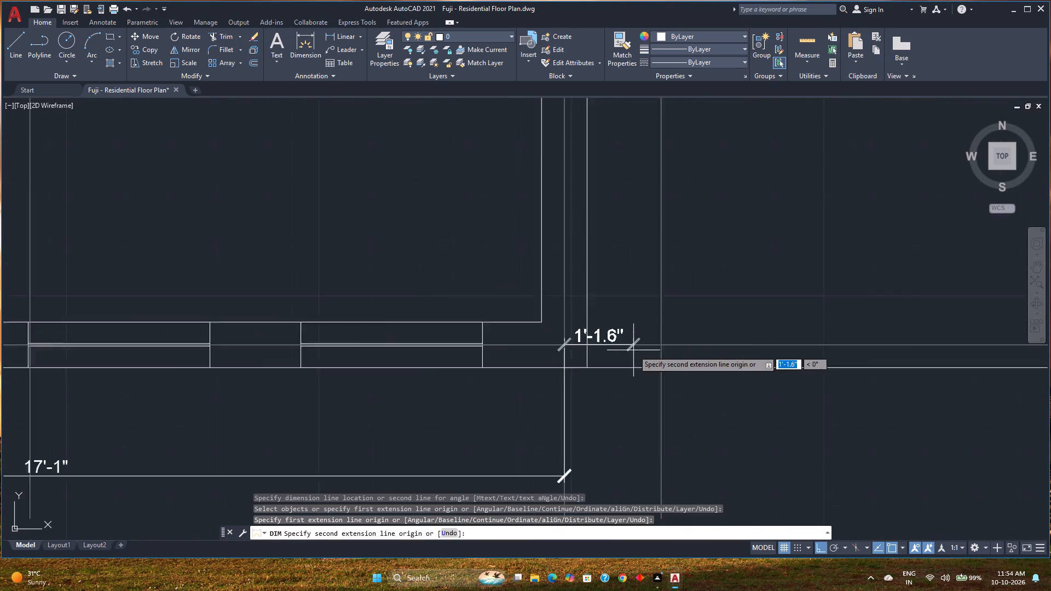
middle_drag(633, 350, 138, 358)
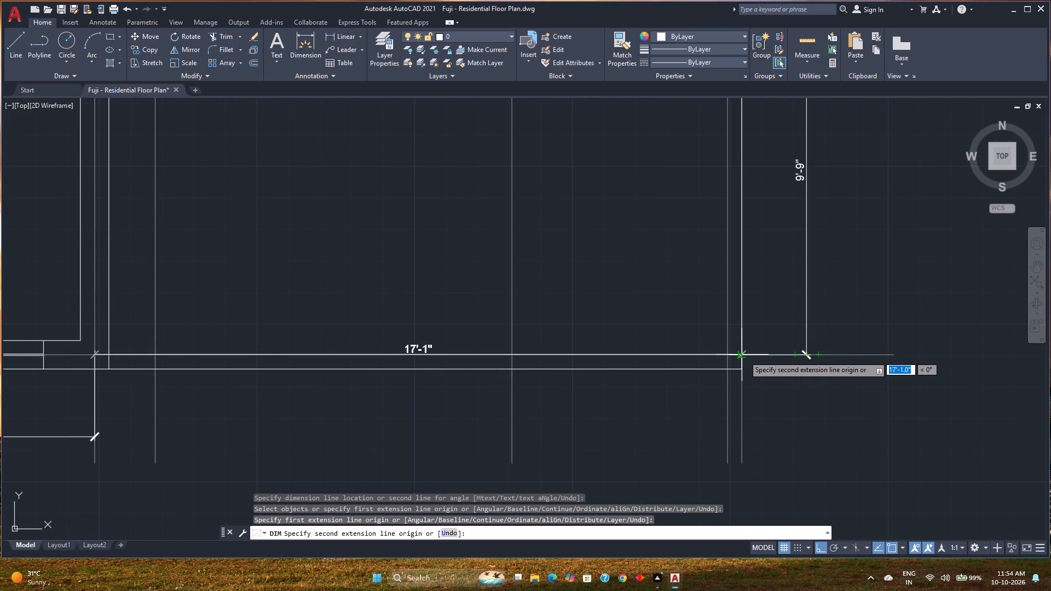
click(744, 356)
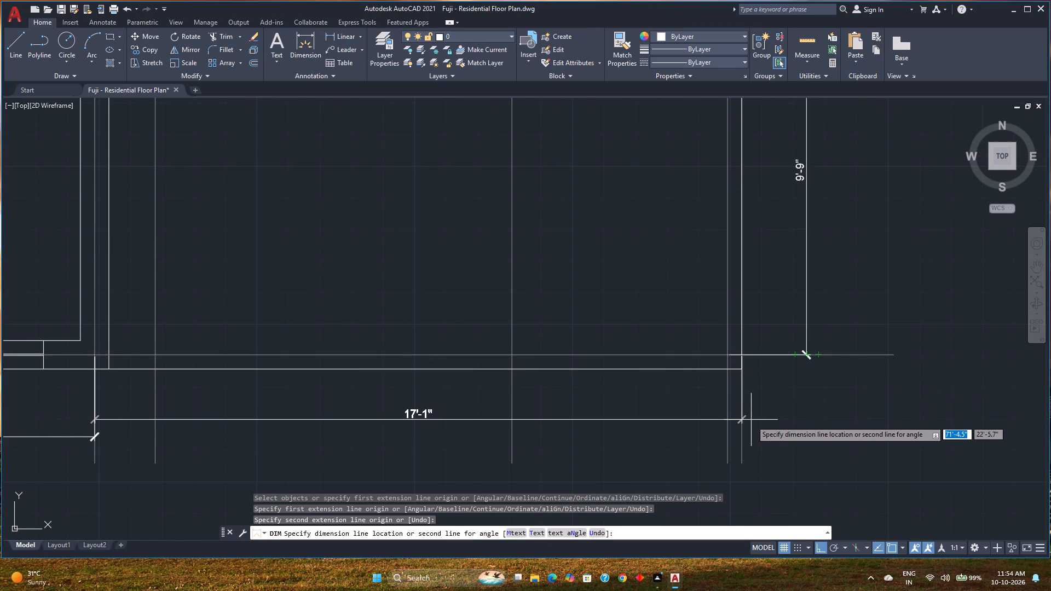
click(760, 437)
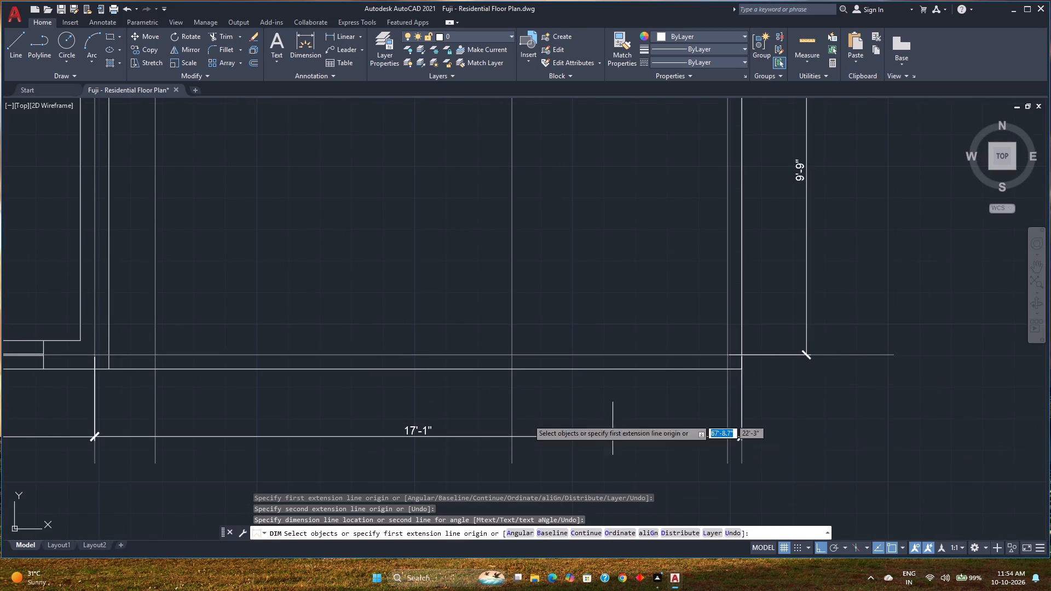
scroll(447, 404, down, 1)
middle_drag(447, 404, 643, 390)
key(Escape)
Select the southeast bay's dimension with all similar dimensions and move them to the Dimensions layer.
scroll(536, 369, down, 2)
middle_drag(536, 369, 608, 406)
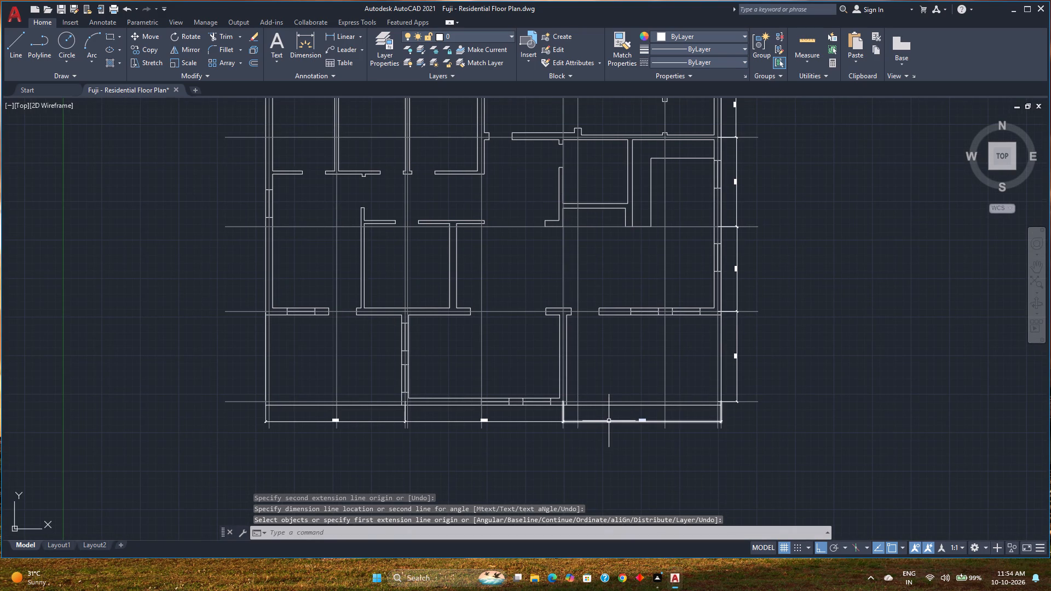
click(609, 421)
right_click(609, 421)
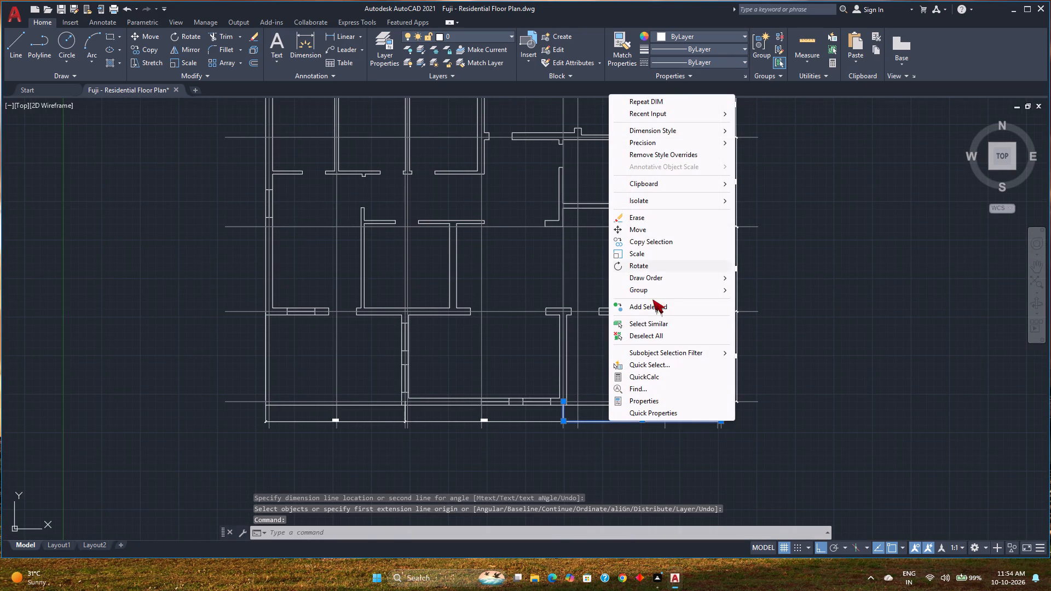
click(654, 325)
middle_drag(593, 337, 623, 481)
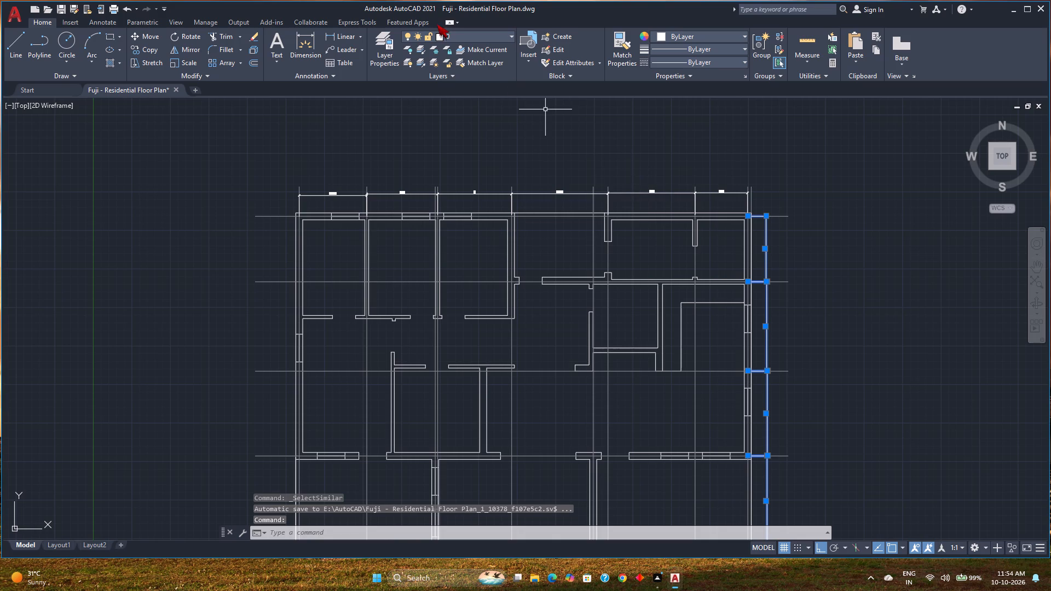
click(488, 37)
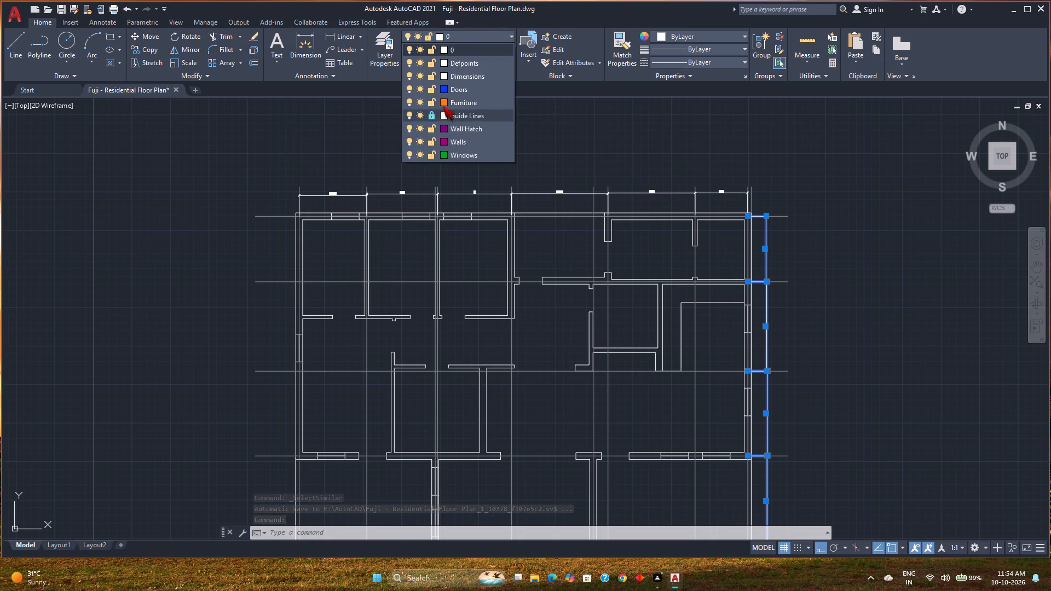
click(467, 74)
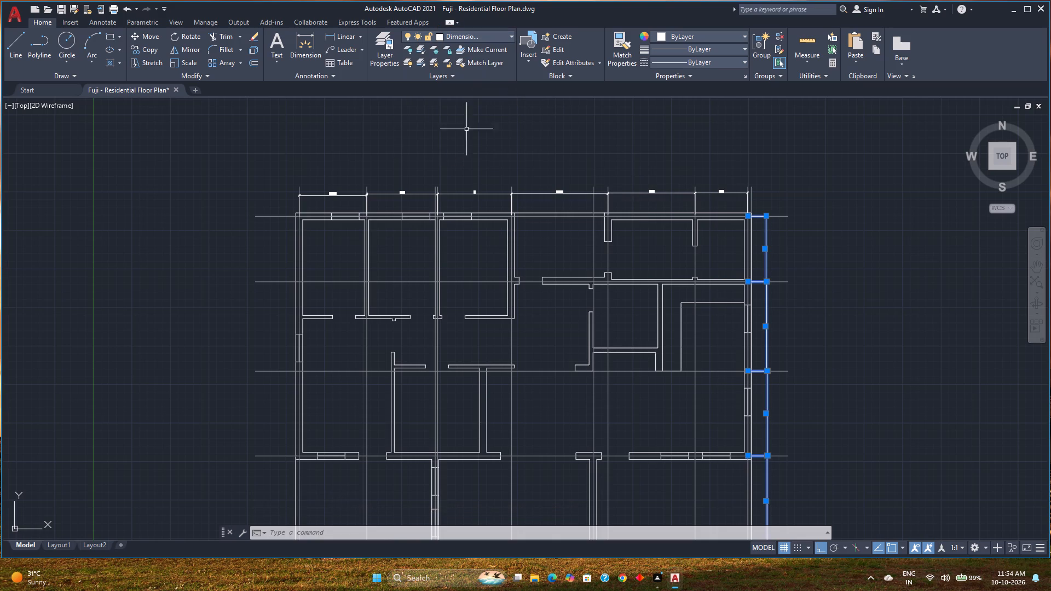
key(Escape)
Lock layer 0 and unlock the Guide Lines layer.
scroll(542, 318, down, 2)
middle_drag(544, 320, 501, 258)
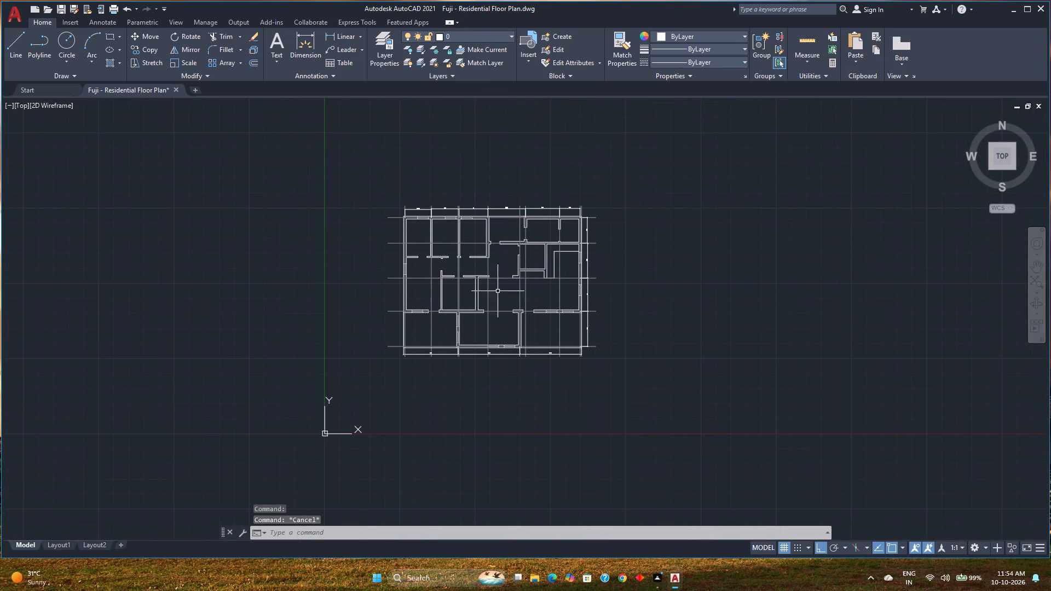
scroll(474, 307, up, 2)
middle_drag(468, 306, 521, 383)
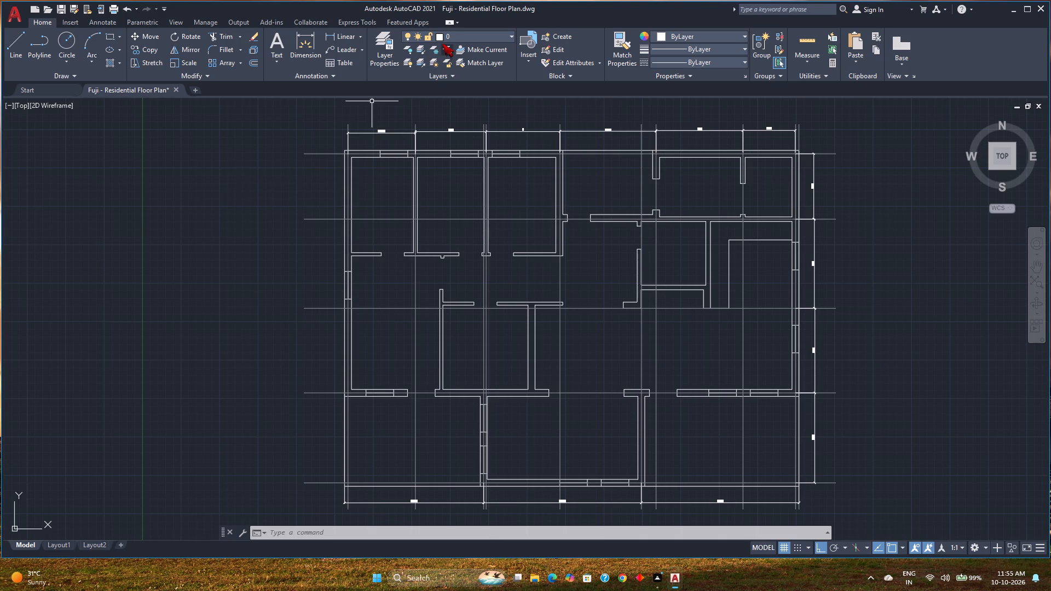
click(479, 32)
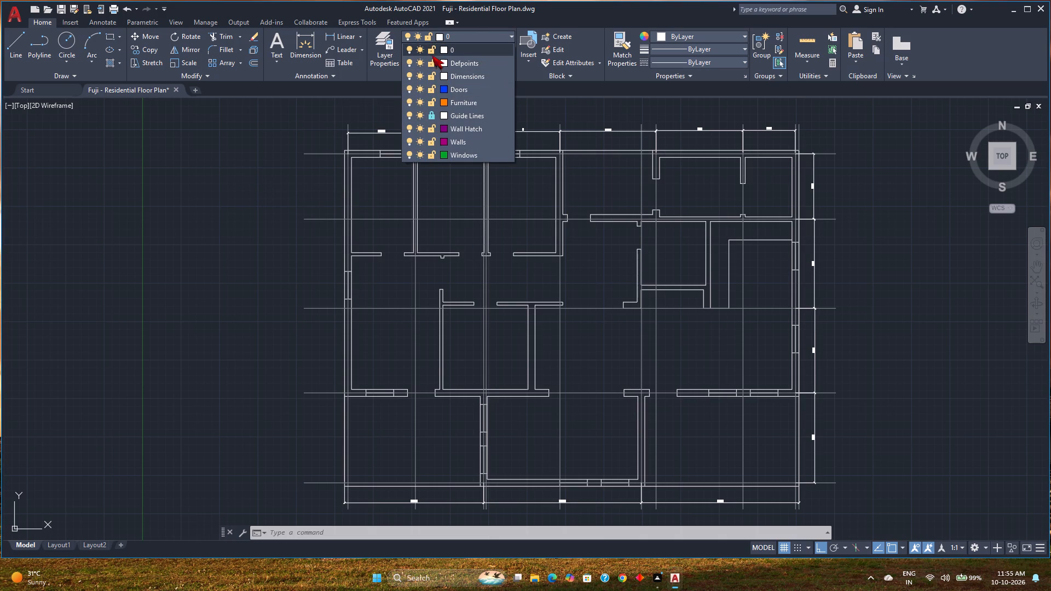
click(431, 52)
click(433, 118)
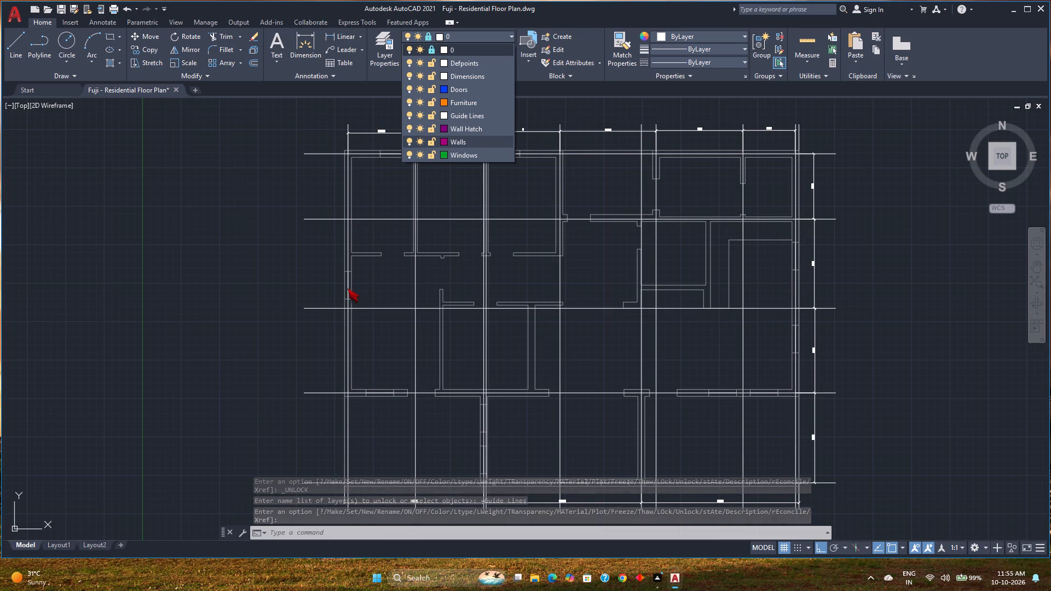
key(Escape)
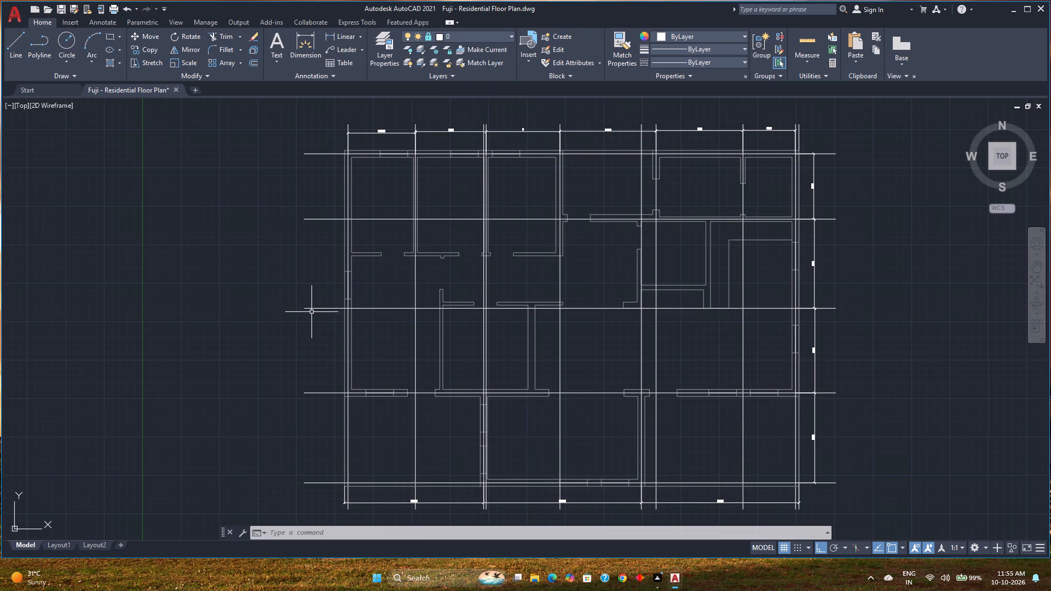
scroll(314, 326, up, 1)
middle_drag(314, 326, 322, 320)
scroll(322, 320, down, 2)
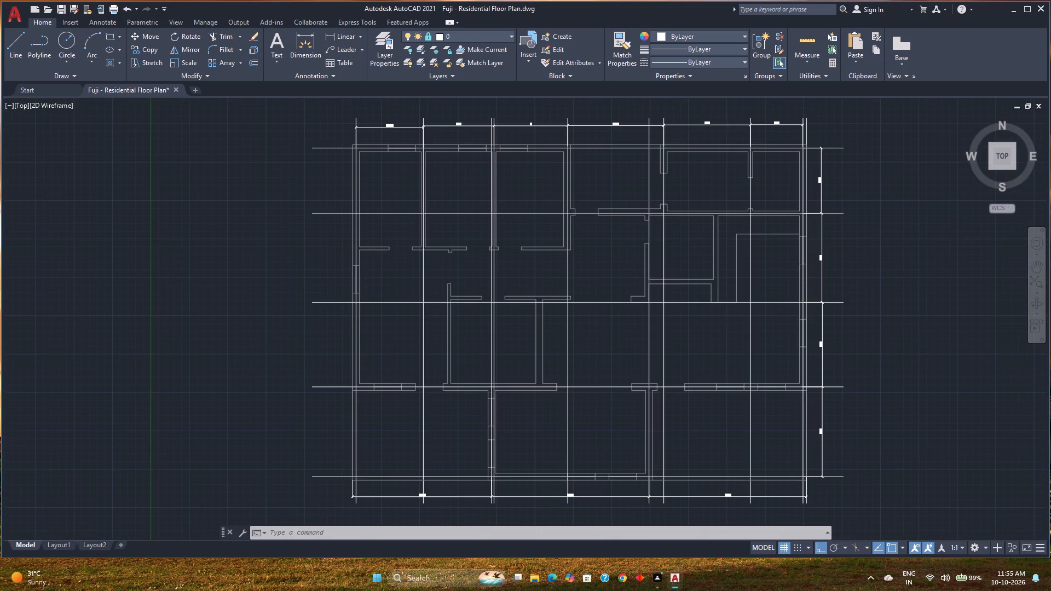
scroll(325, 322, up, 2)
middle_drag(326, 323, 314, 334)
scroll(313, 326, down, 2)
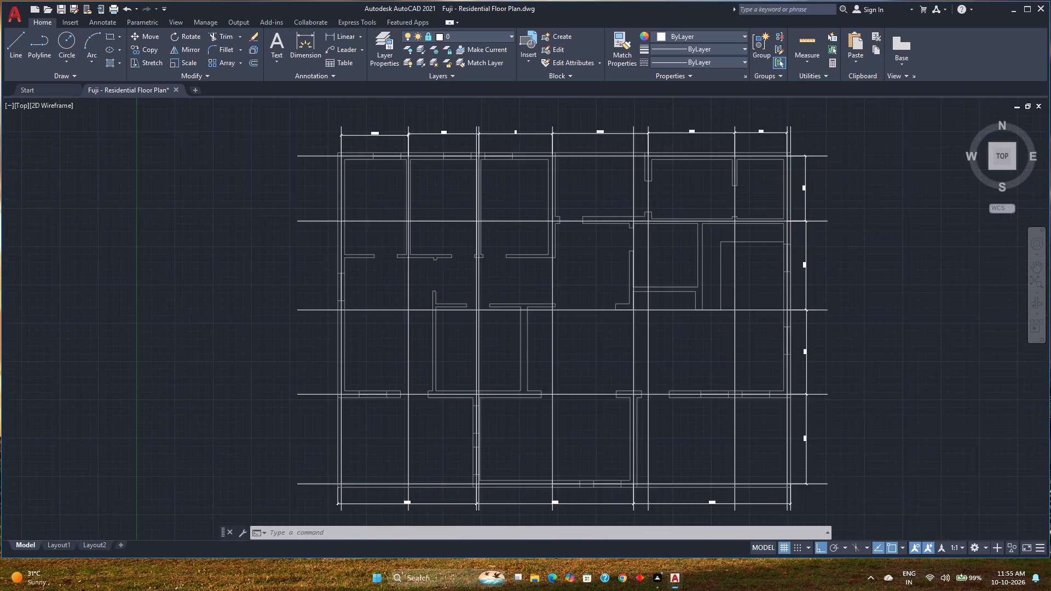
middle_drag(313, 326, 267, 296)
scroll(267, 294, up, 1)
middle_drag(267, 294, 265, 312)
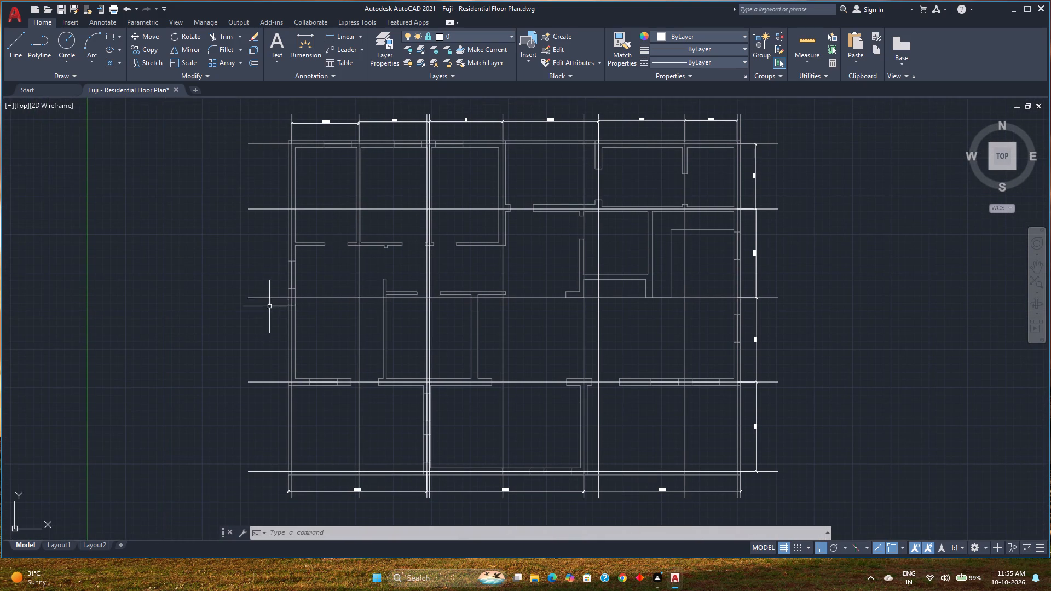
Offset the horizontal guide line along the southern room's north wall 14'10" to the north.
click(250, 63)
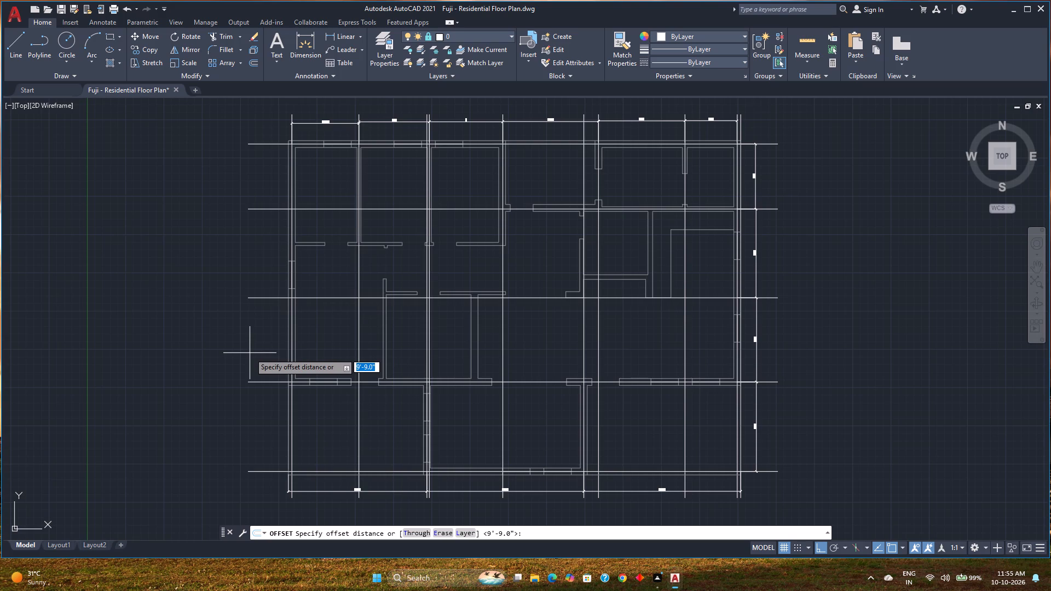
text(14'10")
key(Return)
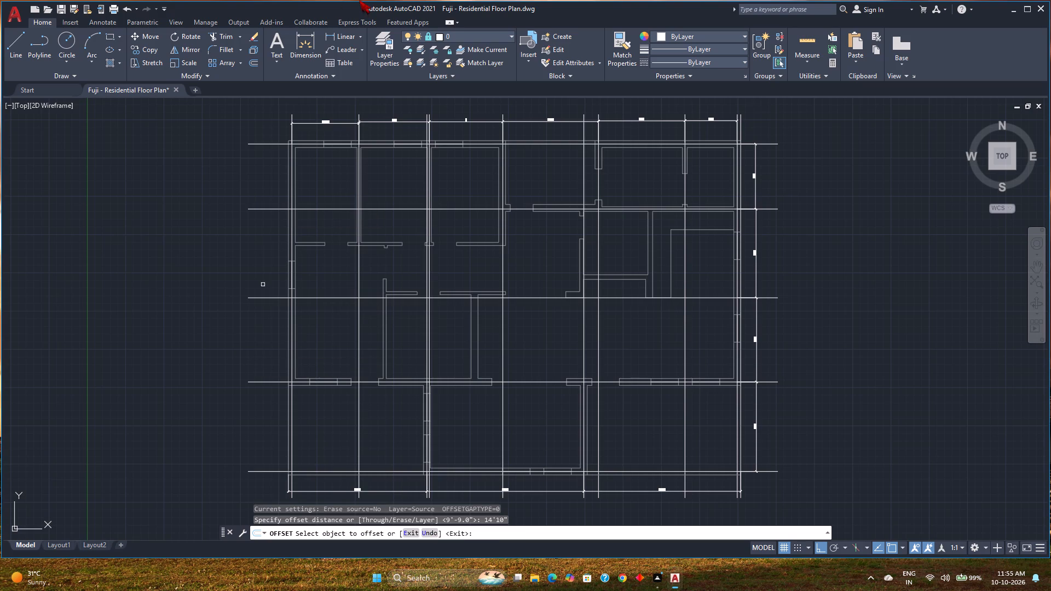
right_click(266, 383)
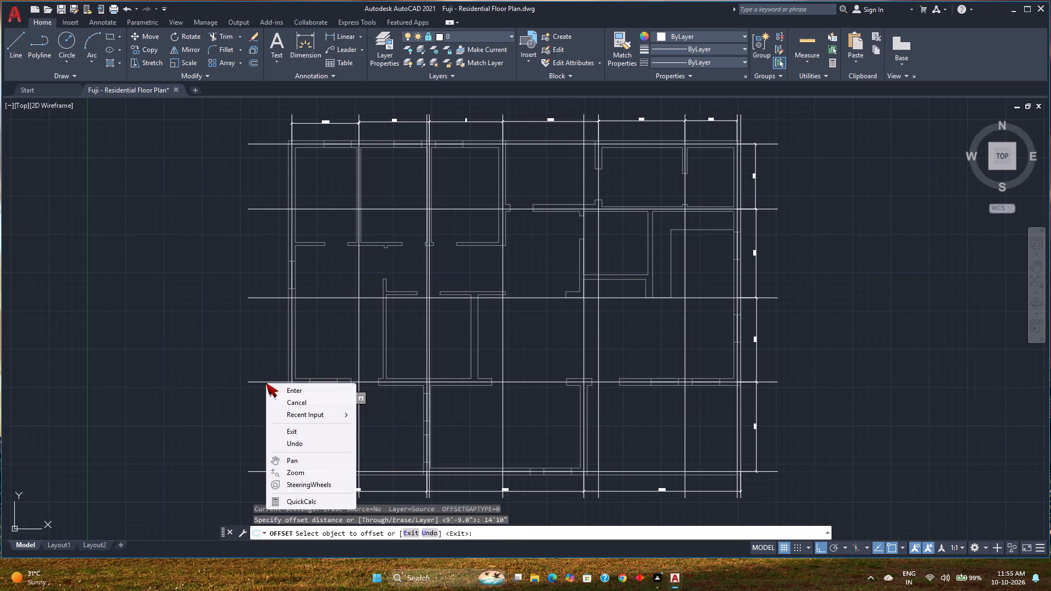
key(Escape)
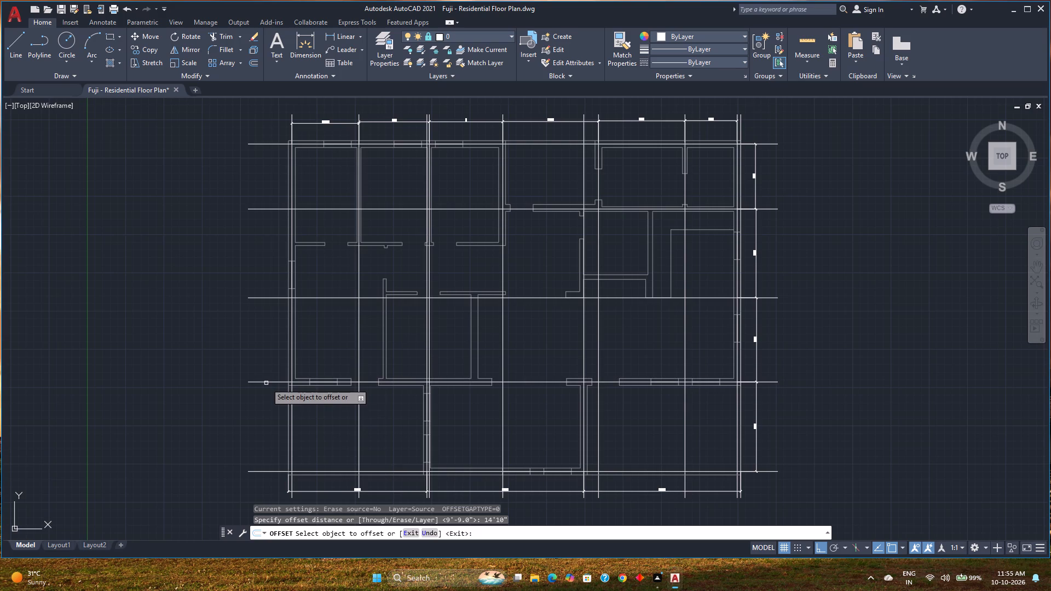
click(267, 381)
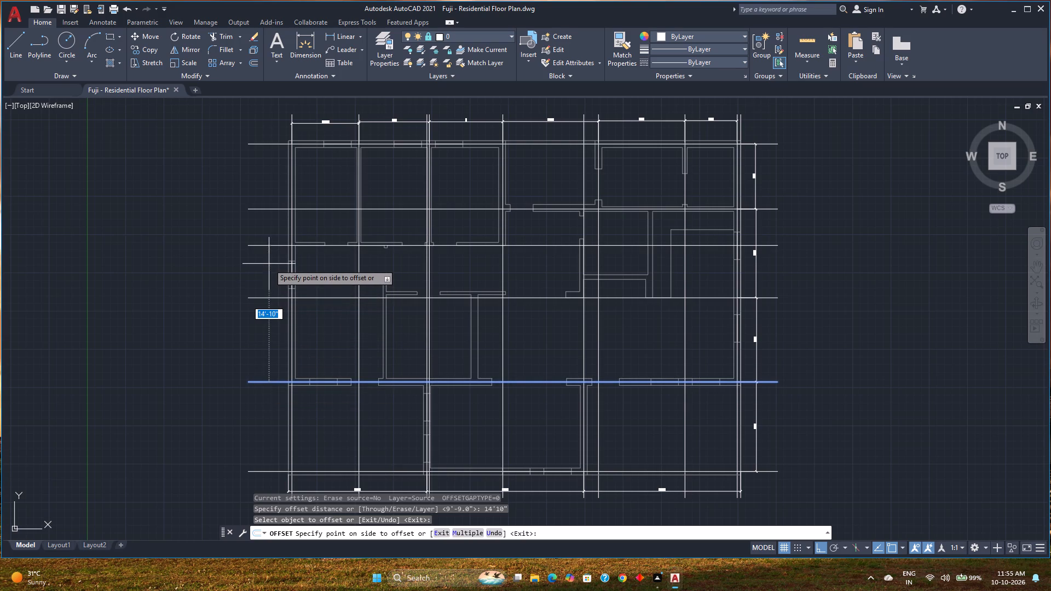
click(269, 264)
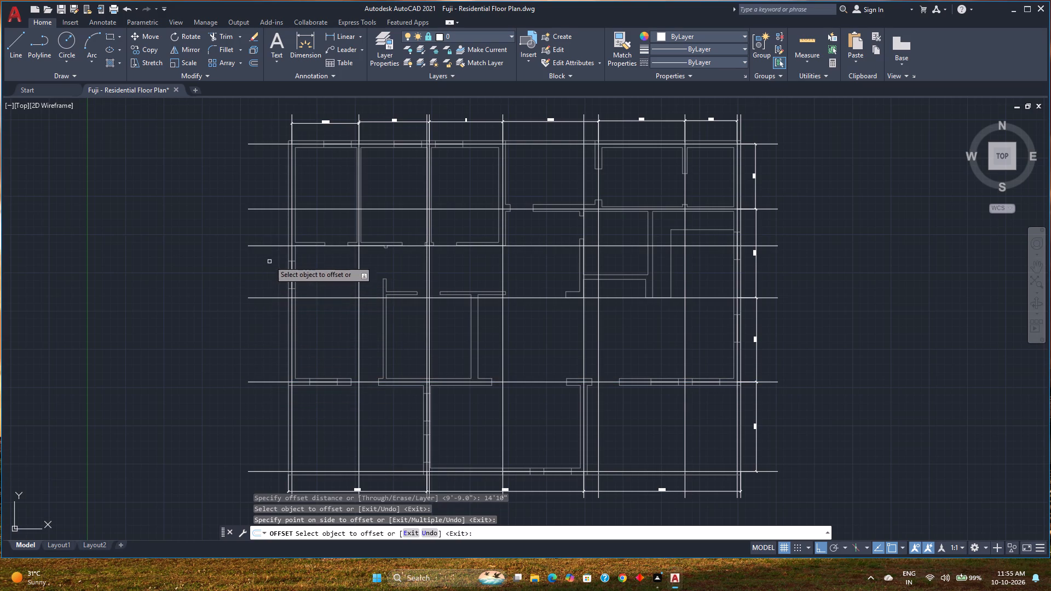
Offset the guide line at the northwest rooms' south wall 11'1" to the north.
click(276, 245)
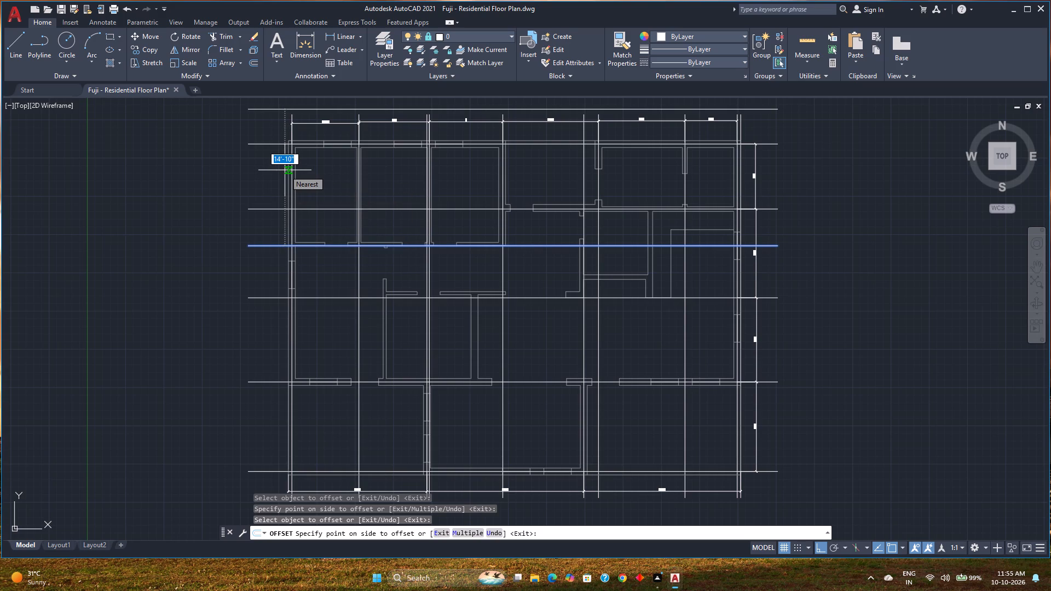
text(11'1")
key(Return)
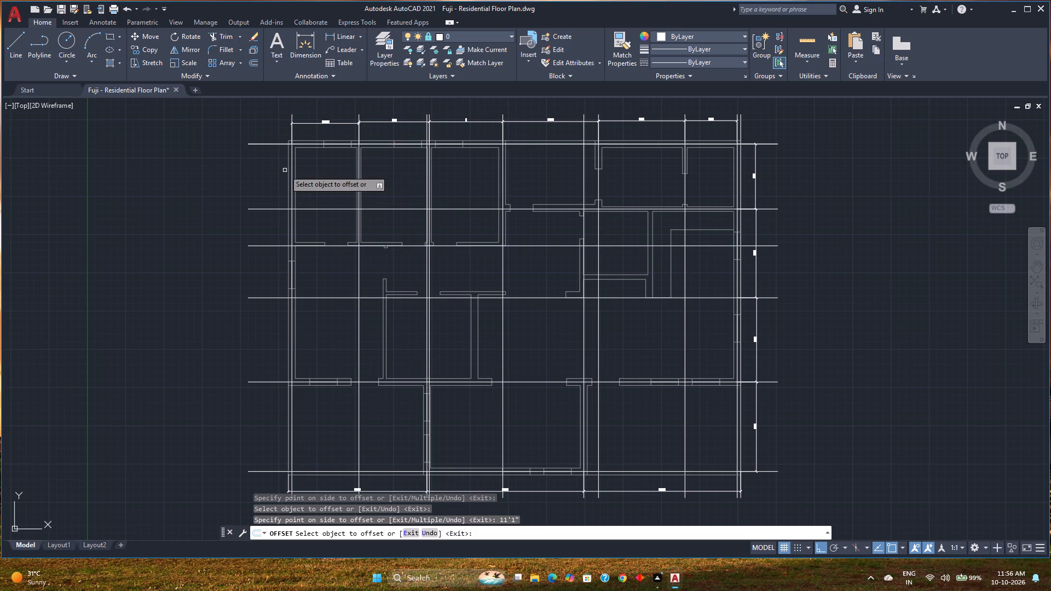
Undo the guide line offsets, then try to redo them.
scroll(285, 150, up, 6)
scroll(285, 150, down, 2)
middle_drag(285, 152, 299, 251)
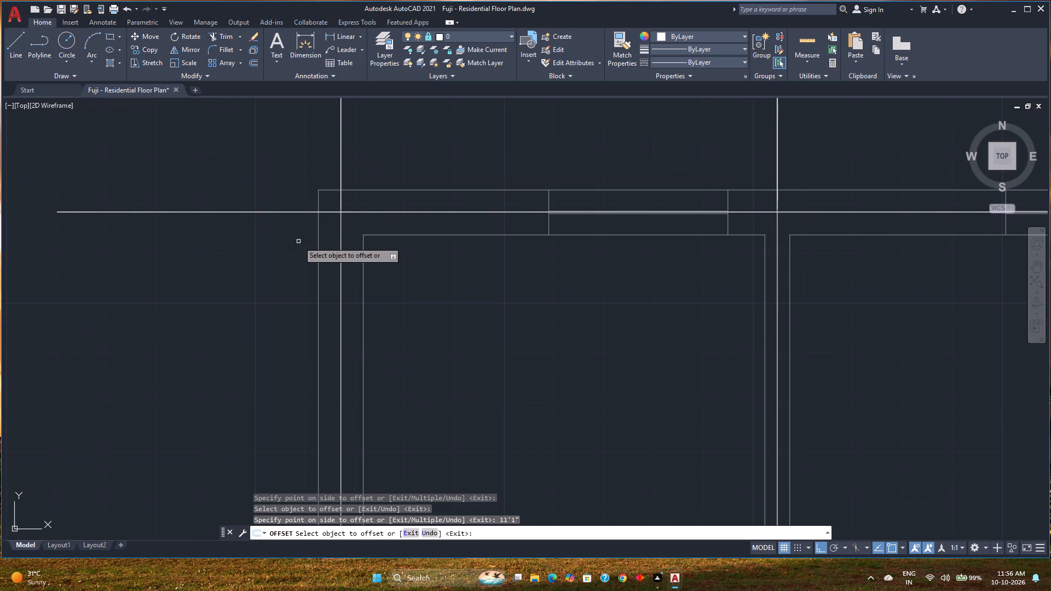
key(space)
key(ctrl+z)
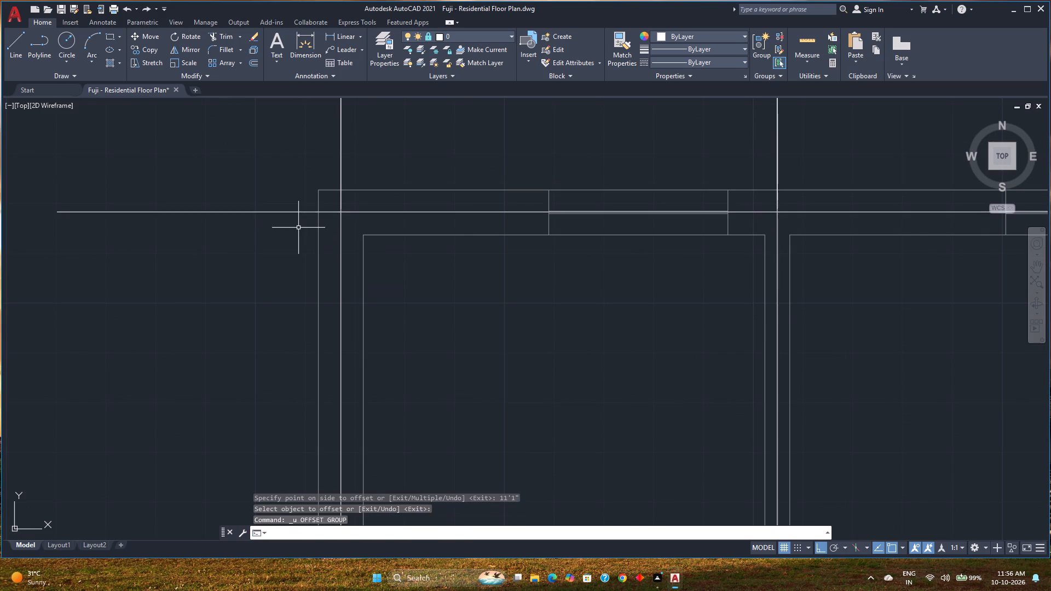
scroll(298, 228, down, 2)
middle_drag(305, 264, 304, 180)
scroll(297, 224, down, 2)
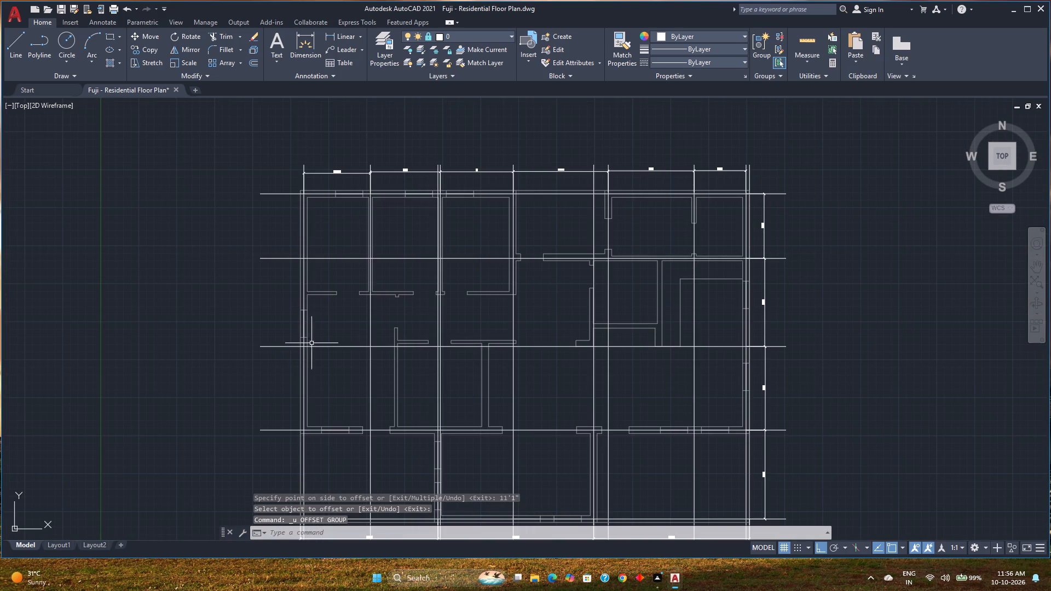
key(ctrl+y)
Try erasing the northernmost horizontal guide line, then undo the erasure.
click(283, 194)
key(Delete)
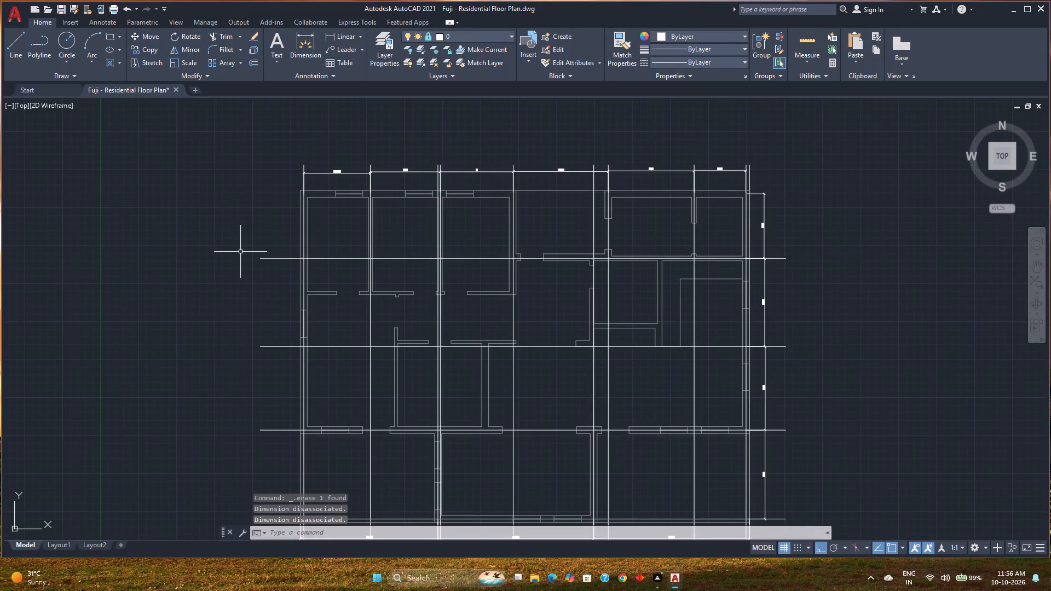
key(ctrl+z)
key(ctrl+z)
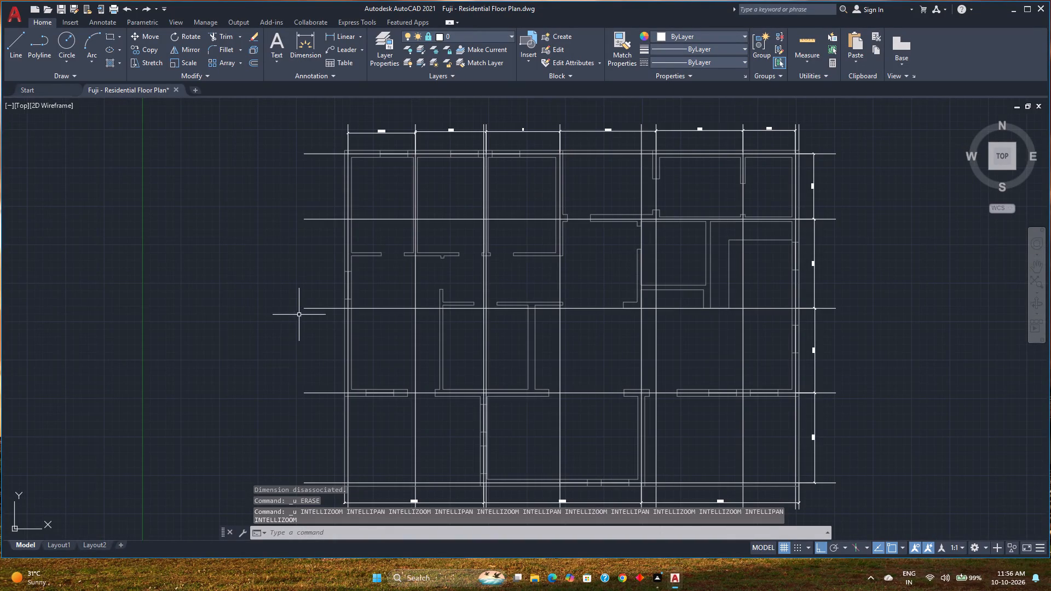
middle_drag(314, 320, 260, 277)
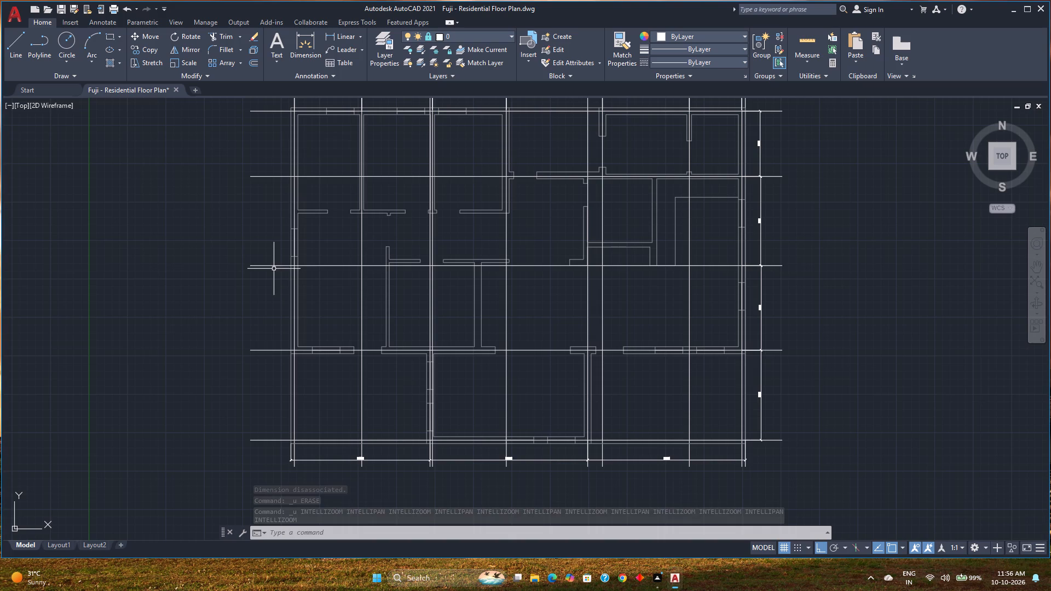
Offset the horizontal guide line along the southern room's north wall 14'10" north, to the northwest rooms' south wall.
click(253, 64)
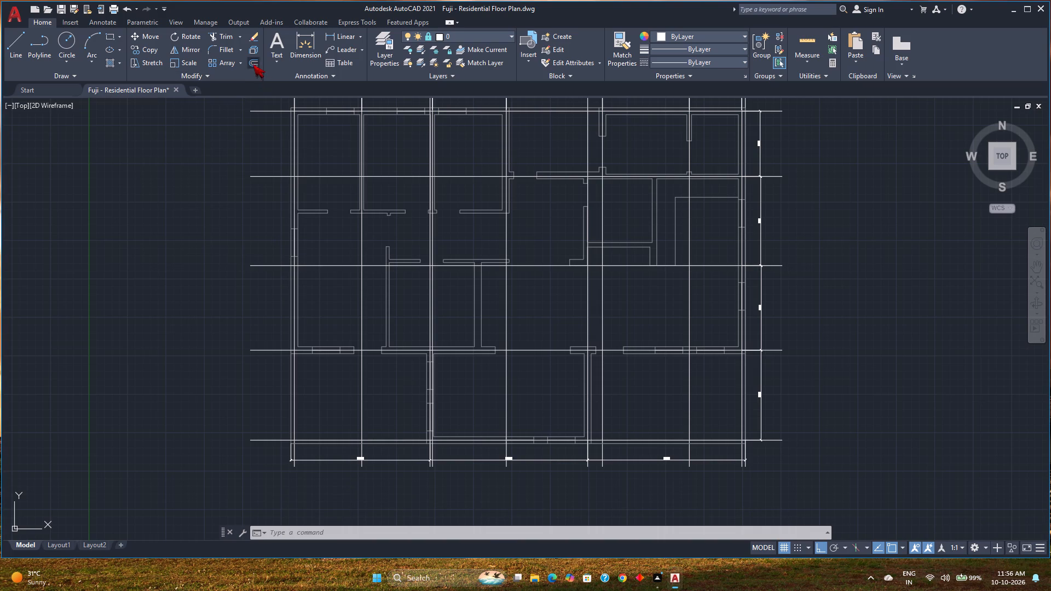
text(14)
key(apostrophe)
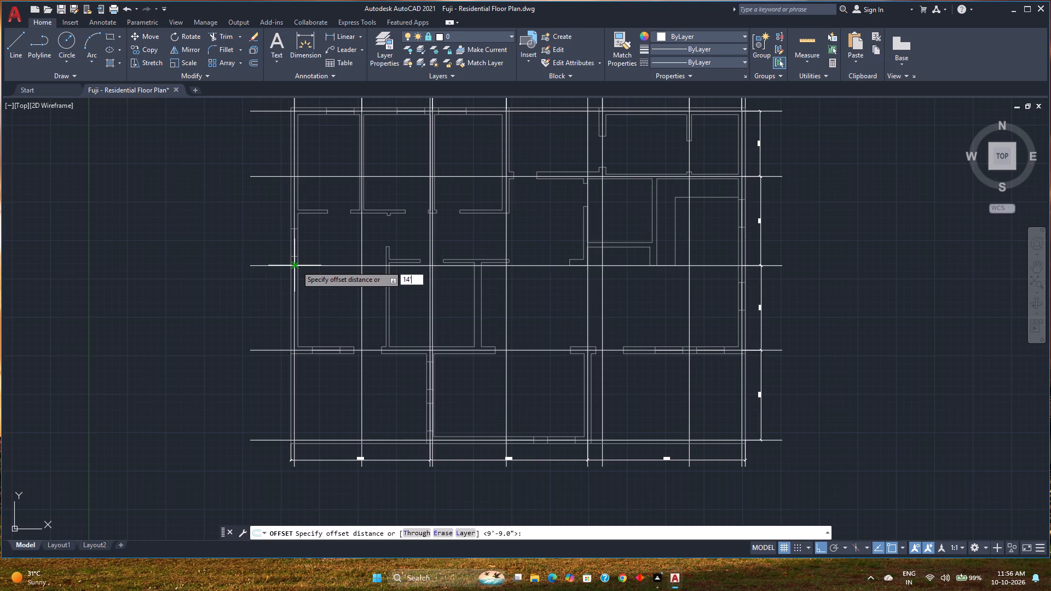
text(10")
key(Return)
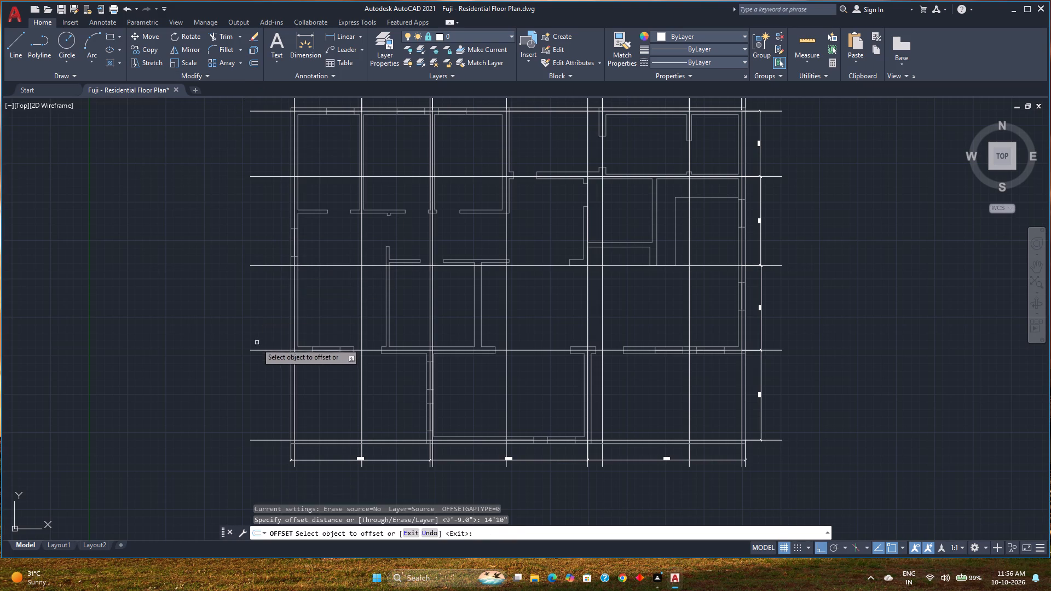
click(260, 349)
click(256, 242)
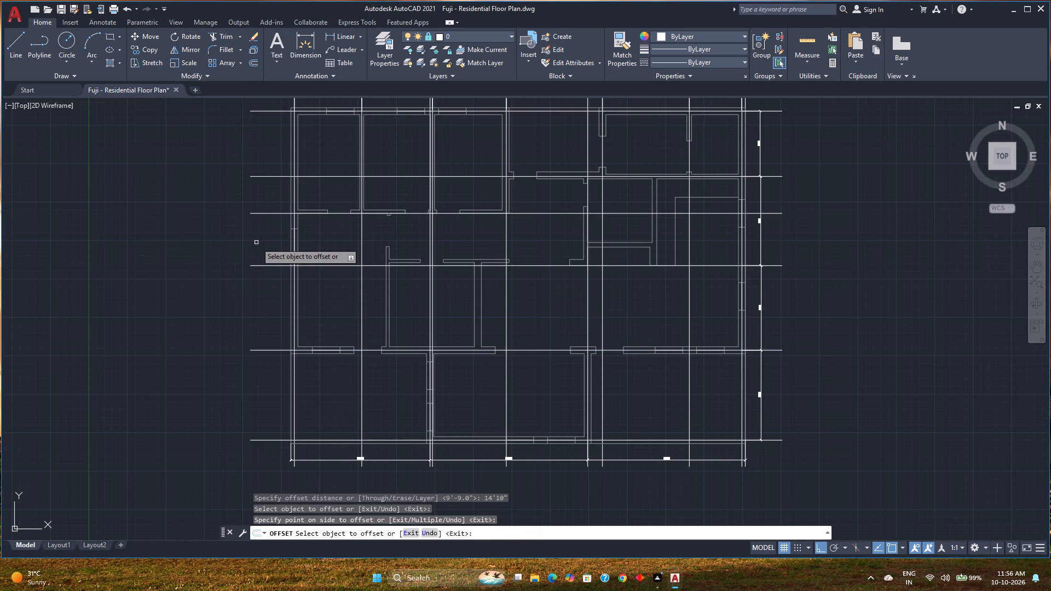
key(Escape)
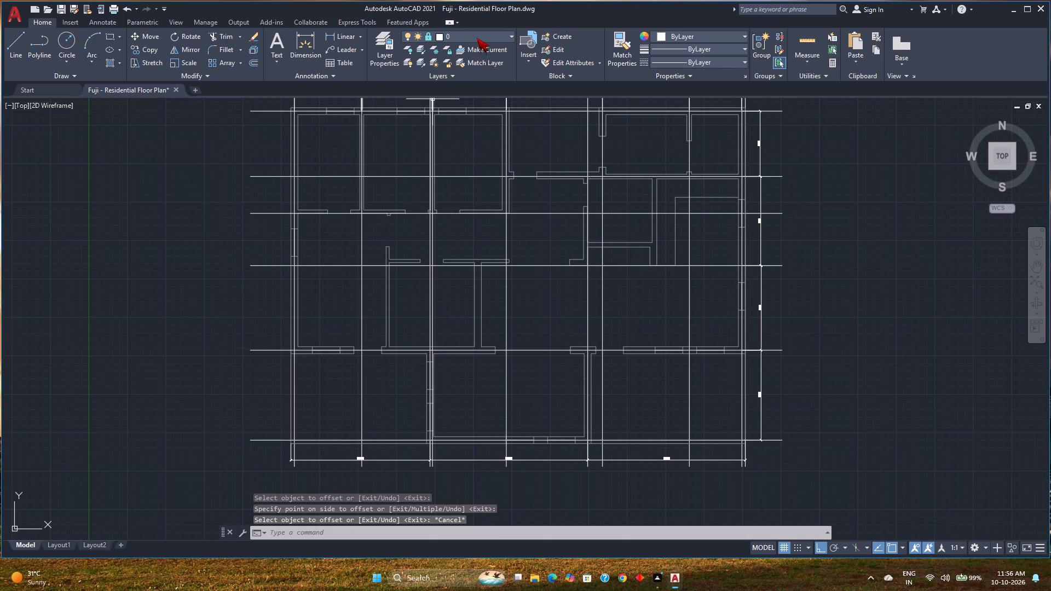
Lock the Guide Lines layer and unlock layer 0.
click(477, 34)
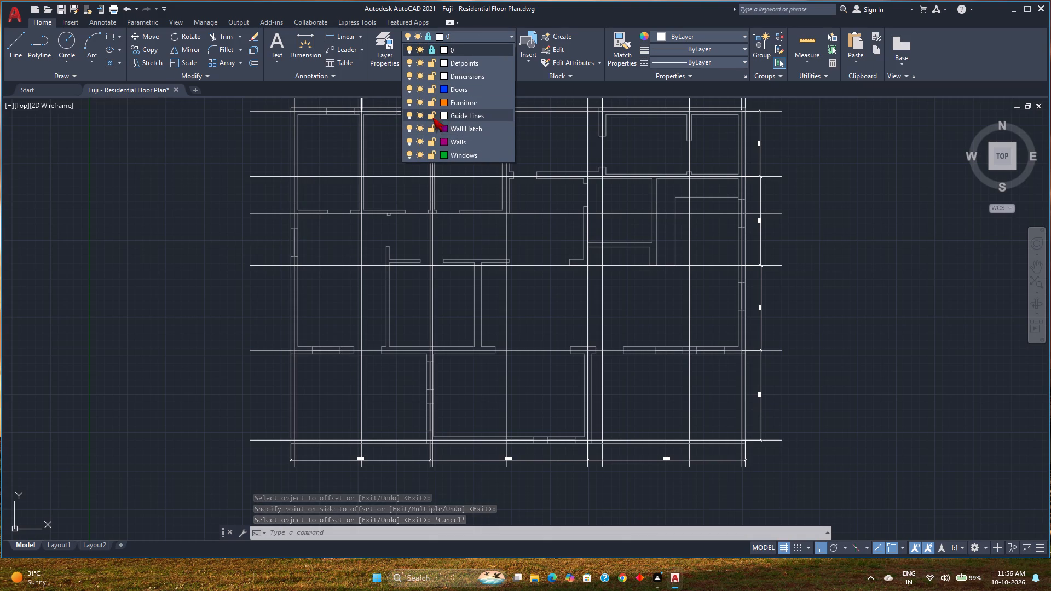
click(430, 115)
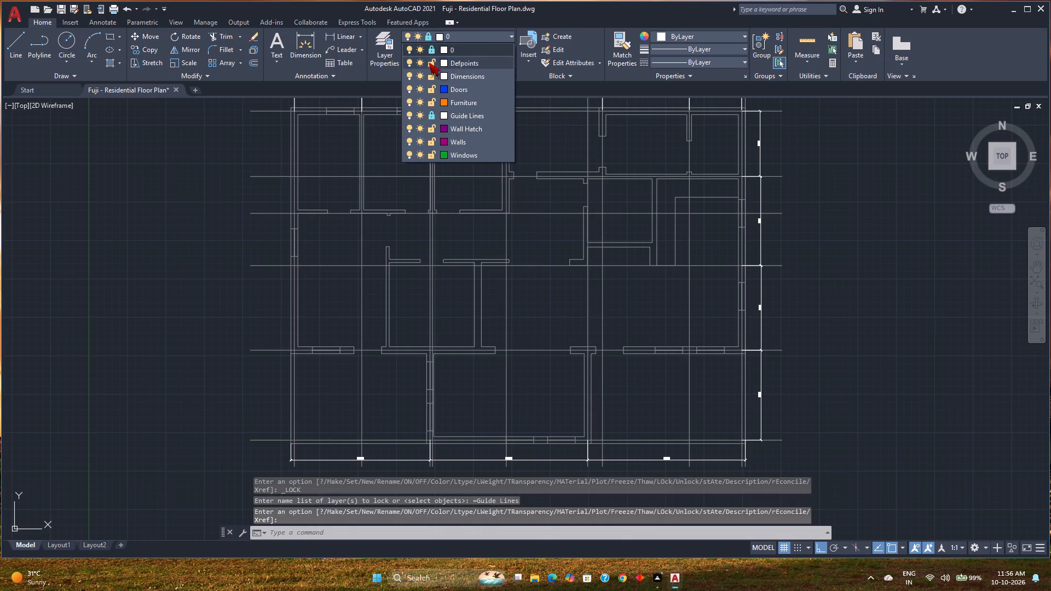
click(430, 49)
key(Escape)
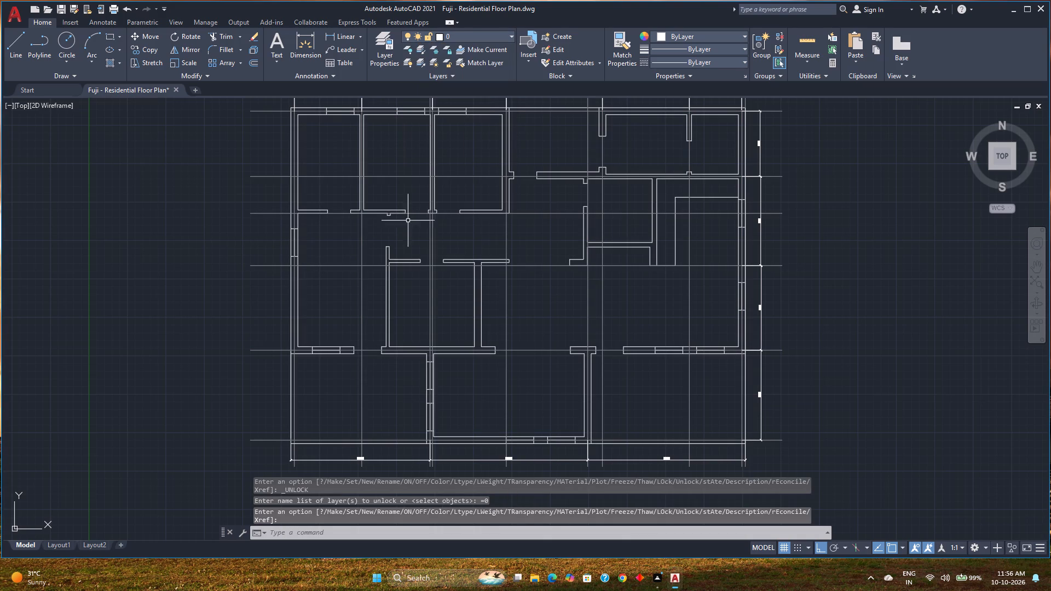
Move all wall segments along the three northwest rooms' south side about 2.3" south, centring the wall on the 14'10" offset guide line.
scroll(379, 236, up, 2)
middle_drag(379, 236, 445, 334)
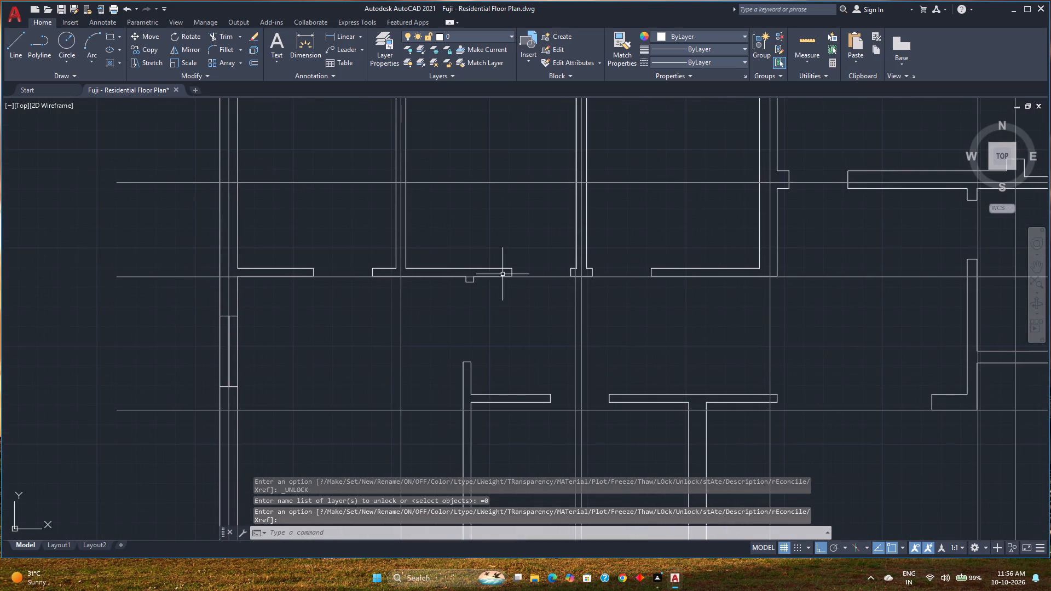
scroll(708, 281, up, 2)
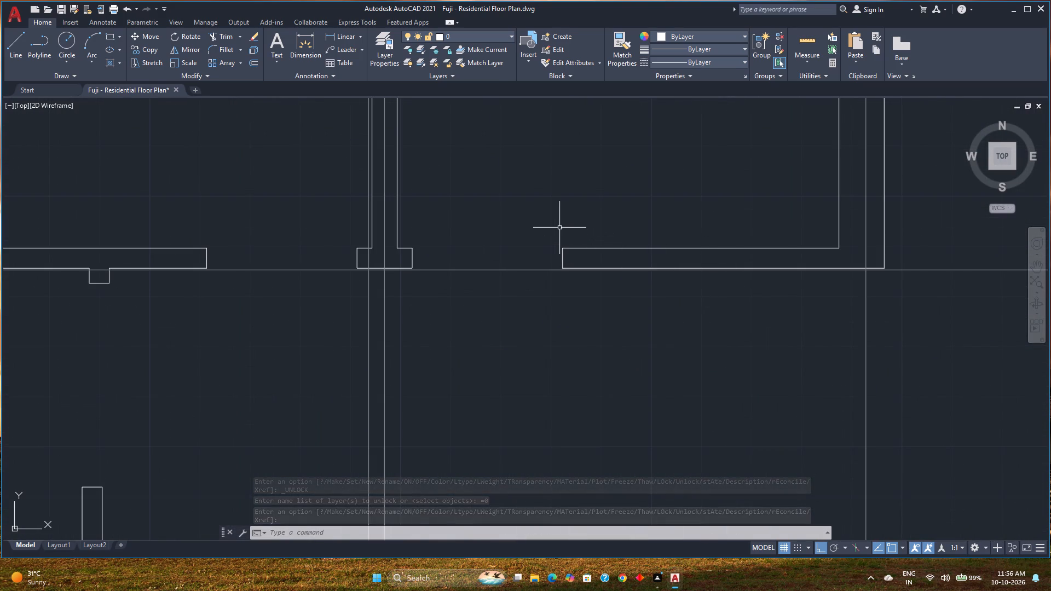
click(549, 228)
click(827, 342)
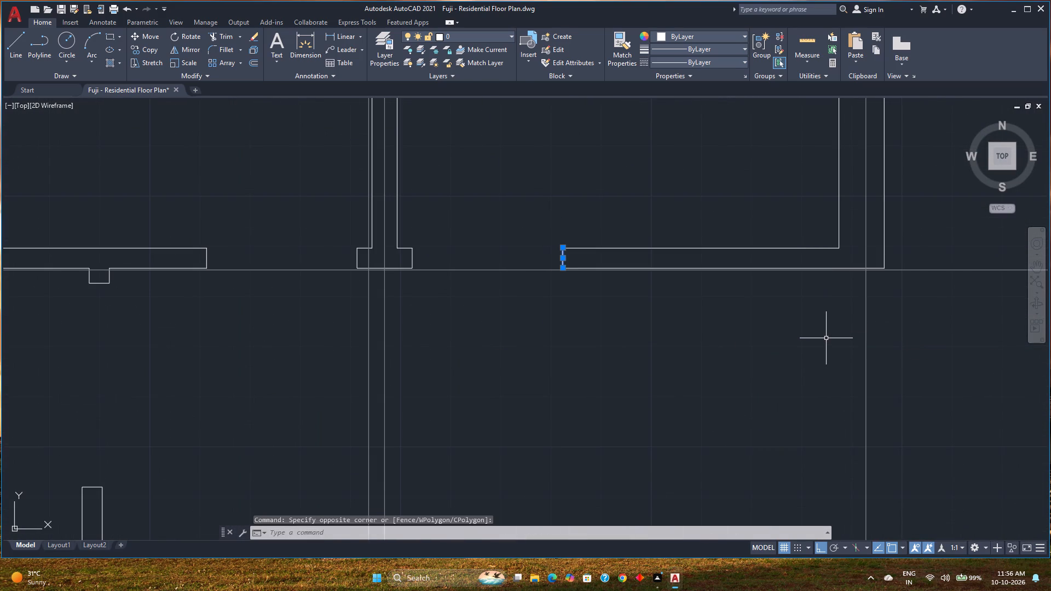
click(813, 325)
click(612, 237)
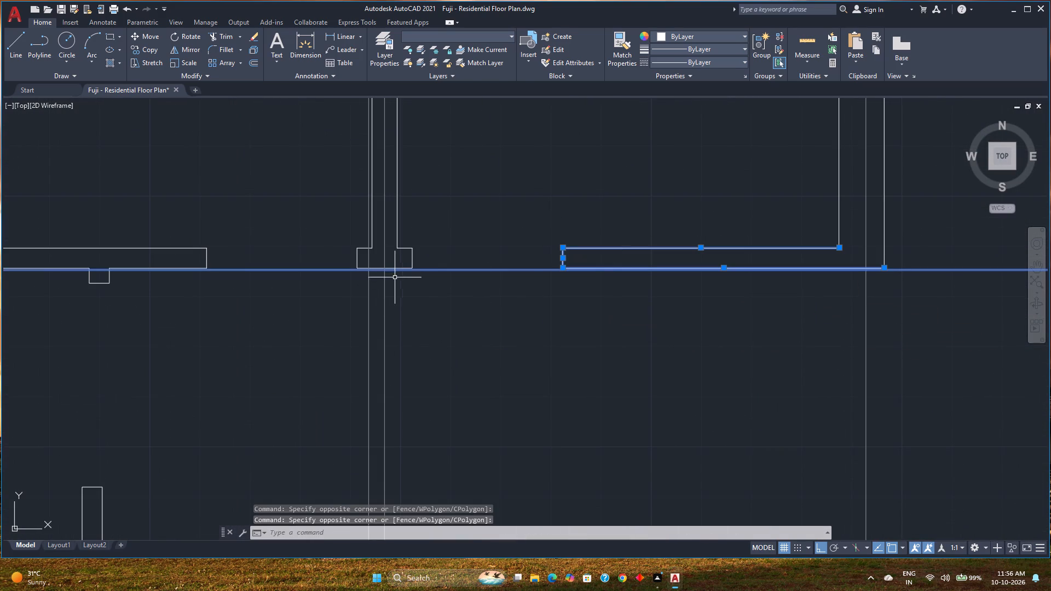
scroll(415, 266, up, 2)
click(448, 298)
click(392, 205)
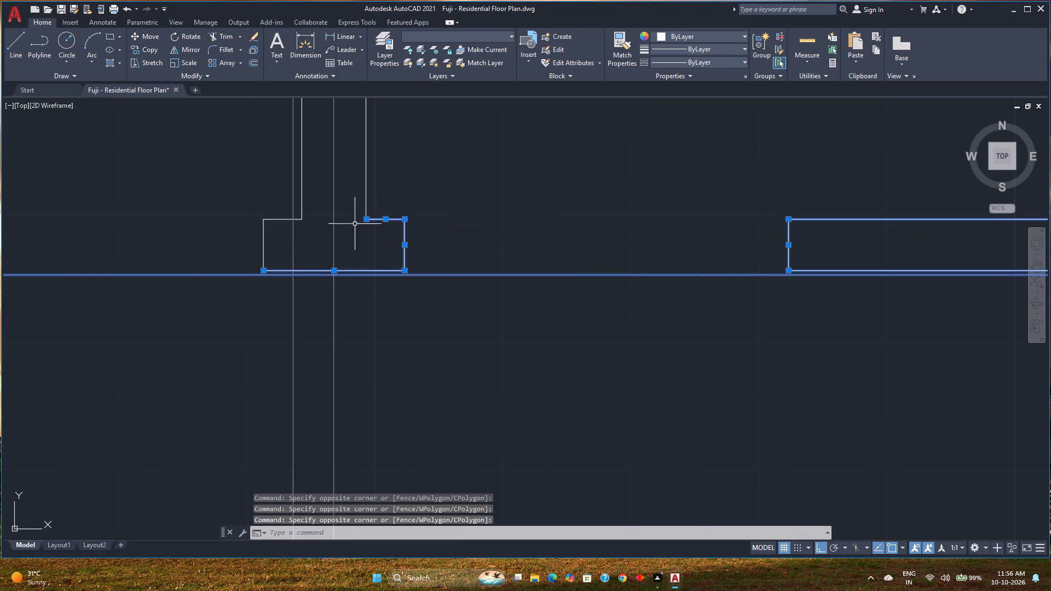
click(287, 254)
click(222, 207)
middle_drag(211, 218, 923, 323)
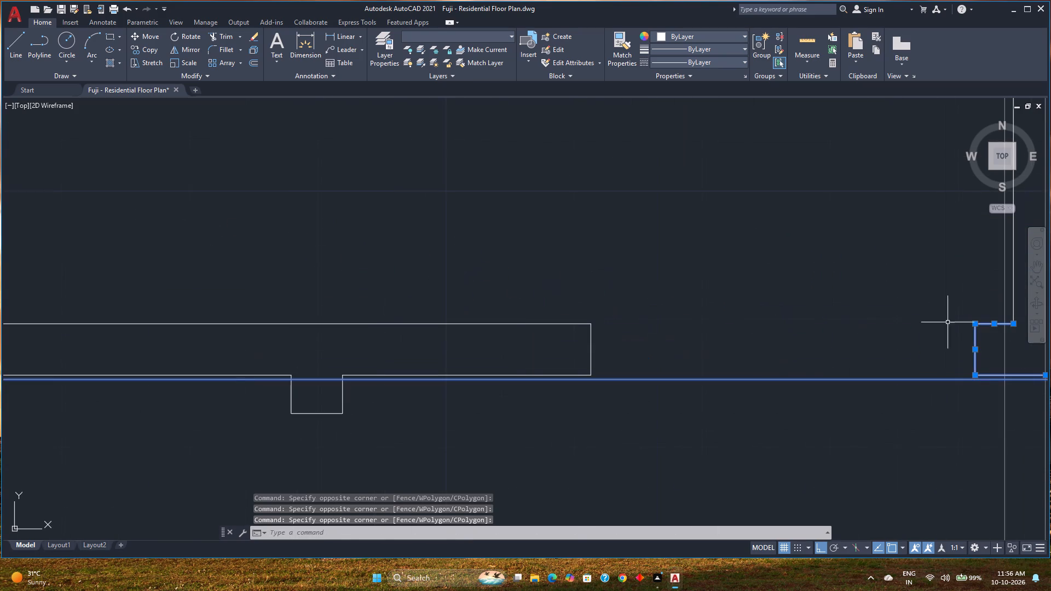
click(628, 430)
scroll(264, 321, down, 2)
middle_drag(264, 321, 536, 326)
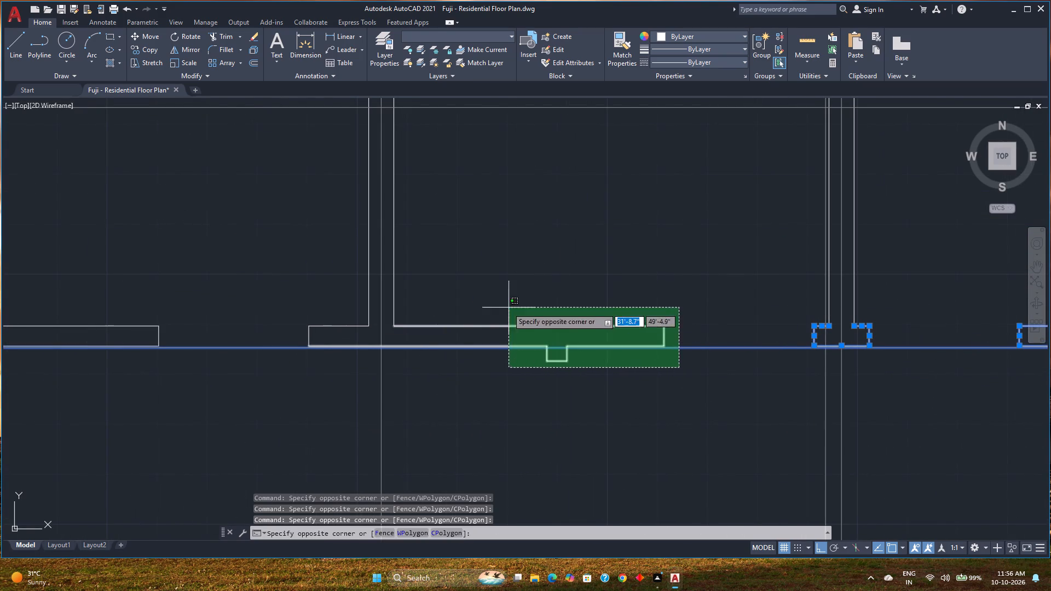
click(488, 304)
click(340, 398)
scroll(187, 288, down, 2)
middle_drag(187, 288, 456, 354)
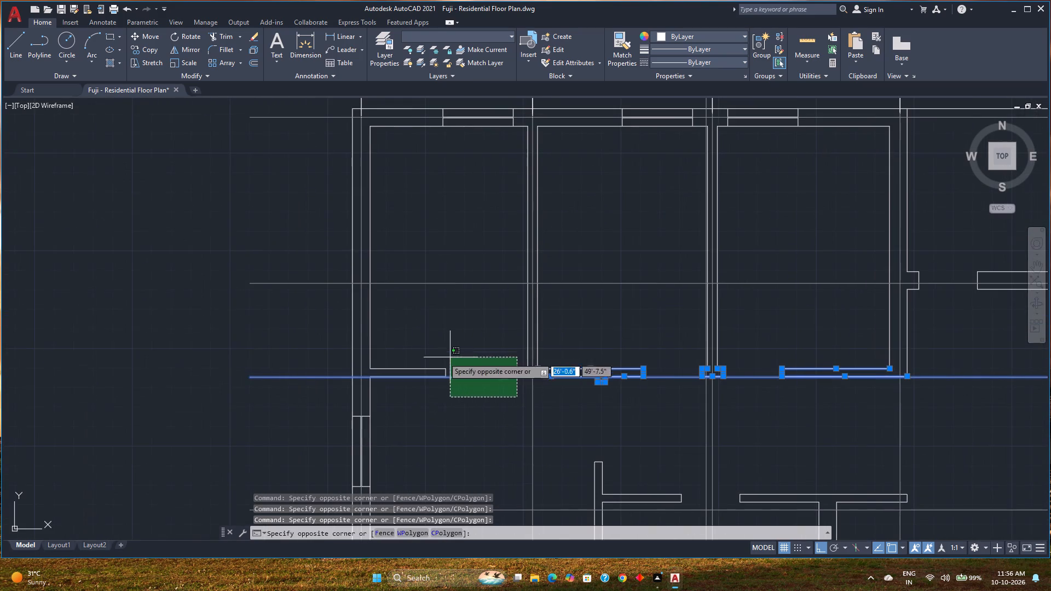
click(403, 345)
scroll(391, 398, up, 2)
middle_drag(438, 381, 379, 387)
key(m)
key(Return)
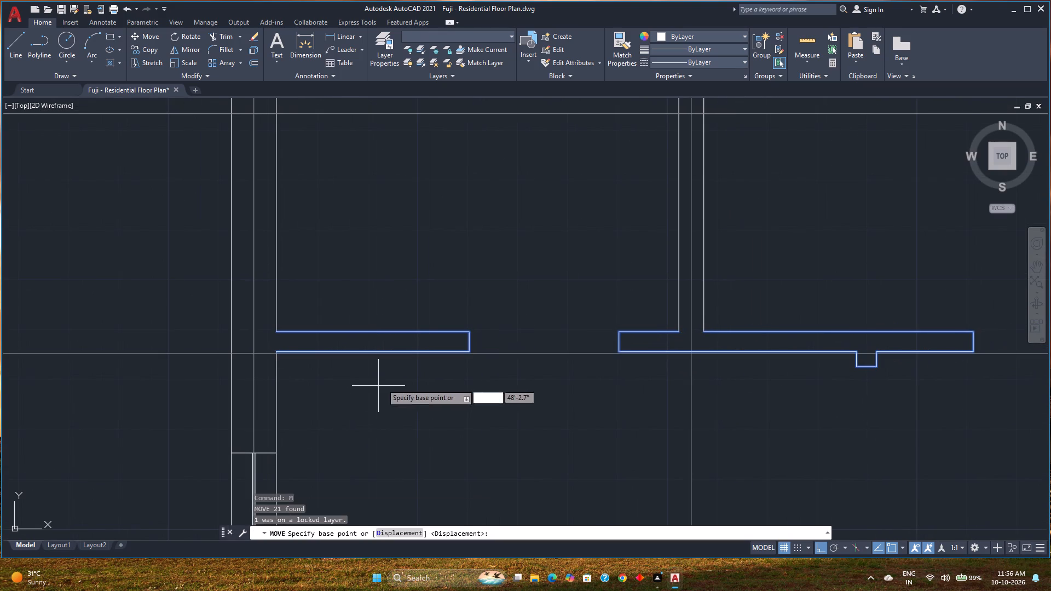
scroll(461, 337, up, 2)
click(479, 350)
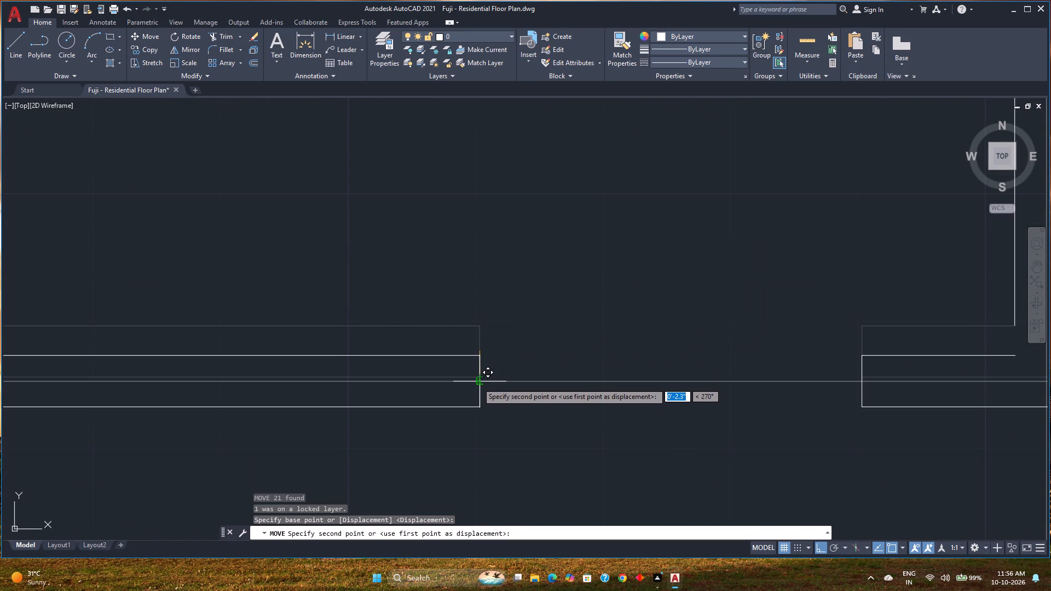
click(477, 383)
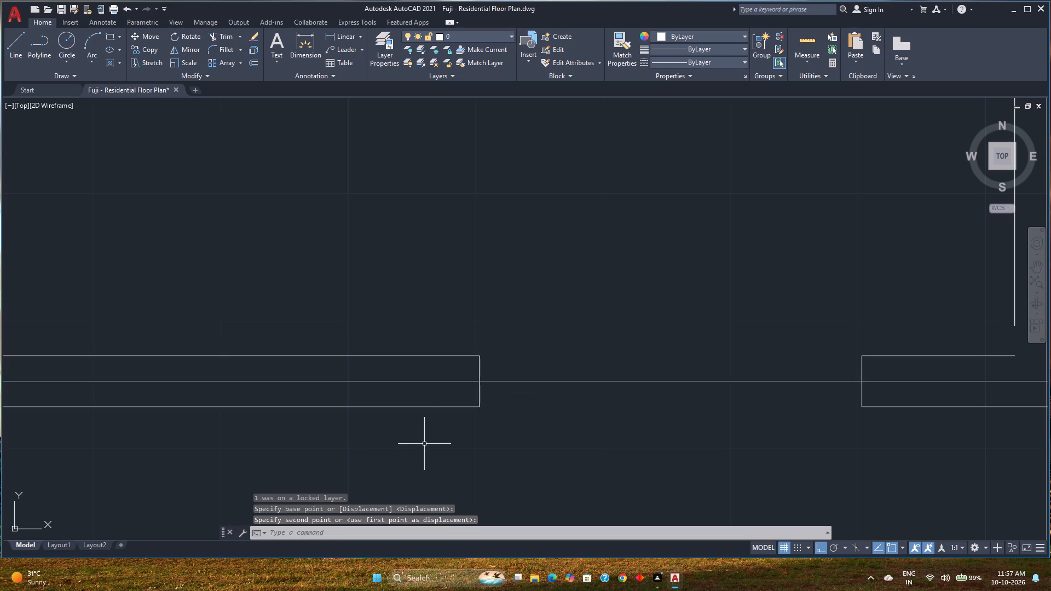
middle_drag(426, 443, 614, 350)
scroll(632, 351, down, 2)
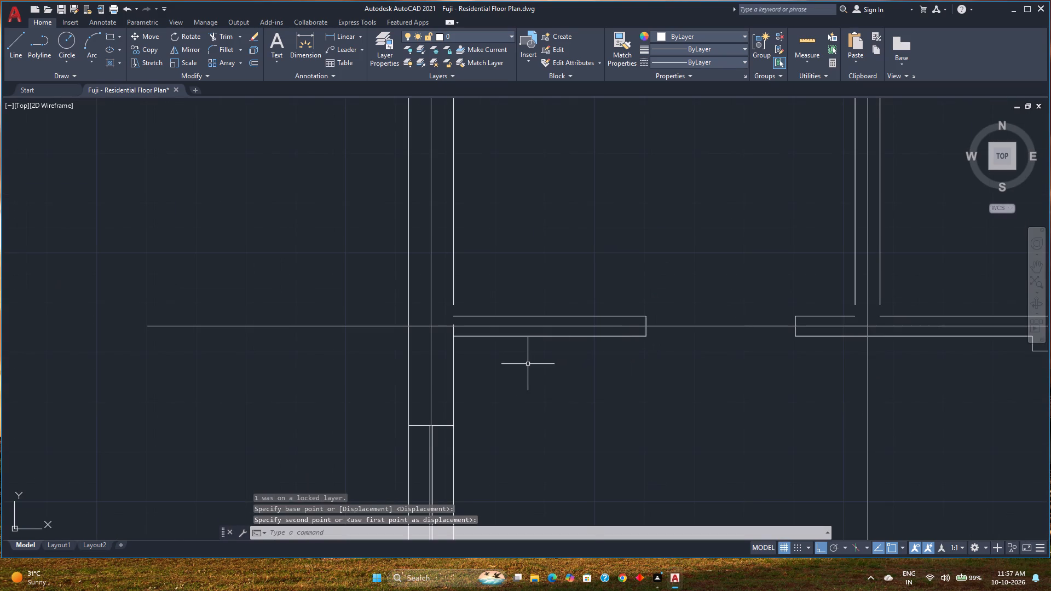
Extend the vertical wall lines of the three northwest rooms south to meet the faces of their moved south wall.
text(ex)
key(Return)
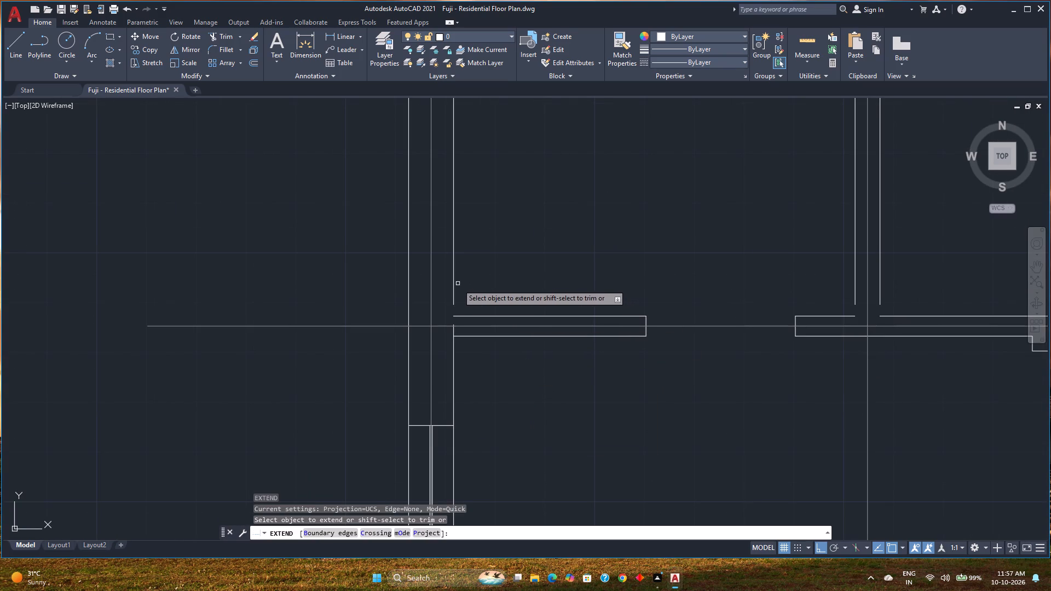
click(455, 286)
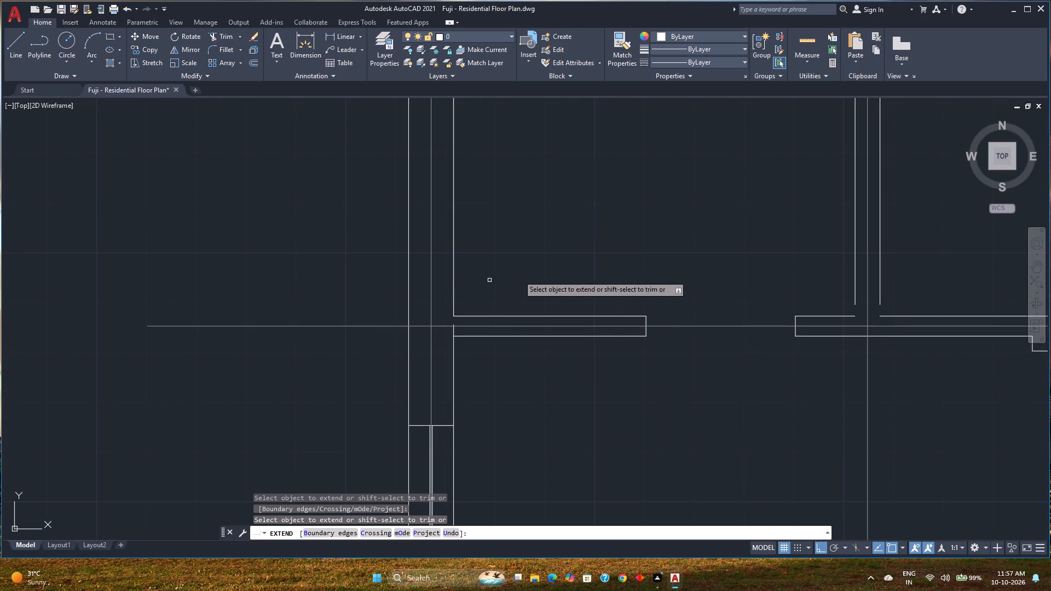
middle_drag(721, 253, 464, 309)
click(440, 309)
scroll(649, 306, down, 2)
middle_drag(649, 306, 525, 317)
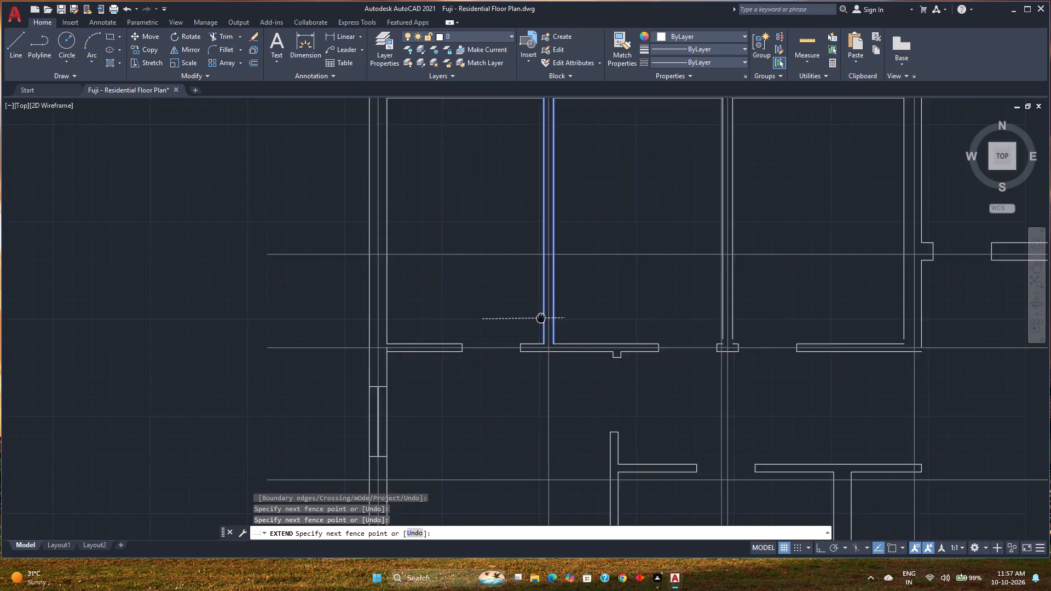
middle_drag(525, 317, 354, 313)
click(740, 320)
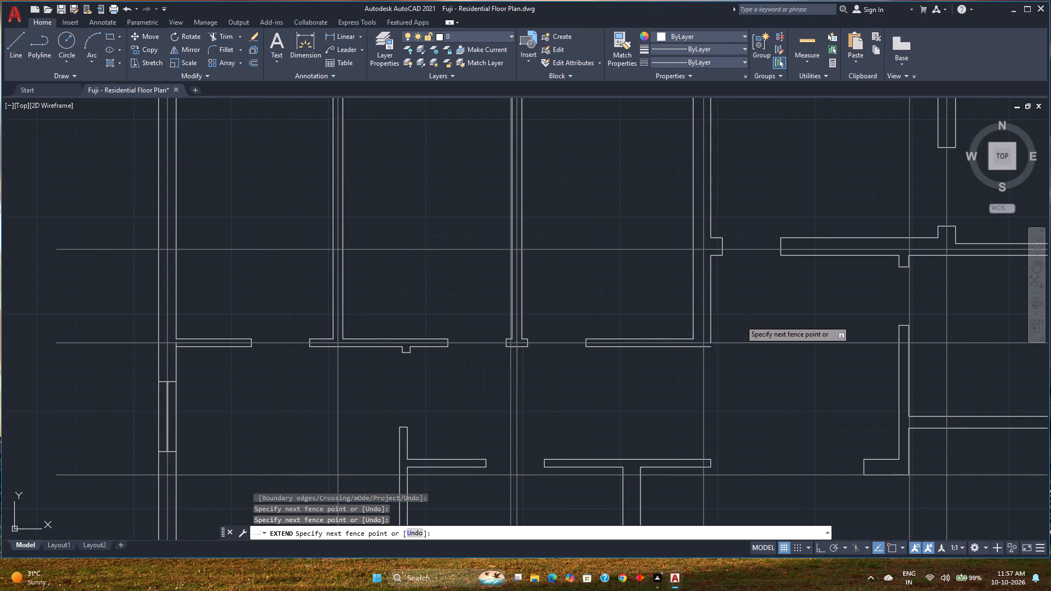
click(712, 322)
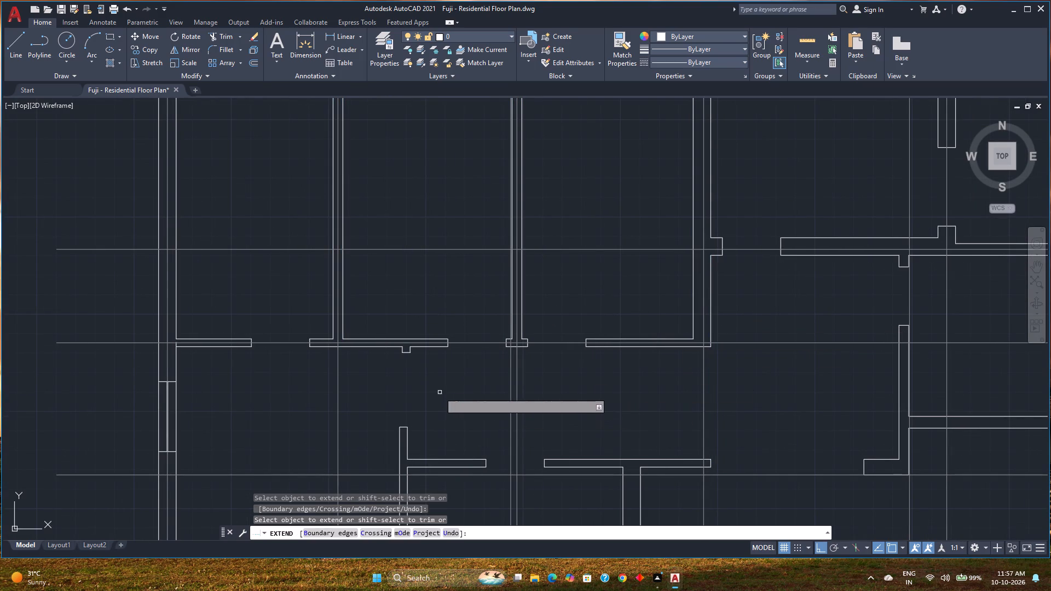
scroll(437, 389, up, 1)
middle_drag(437, 389, 566, 386)
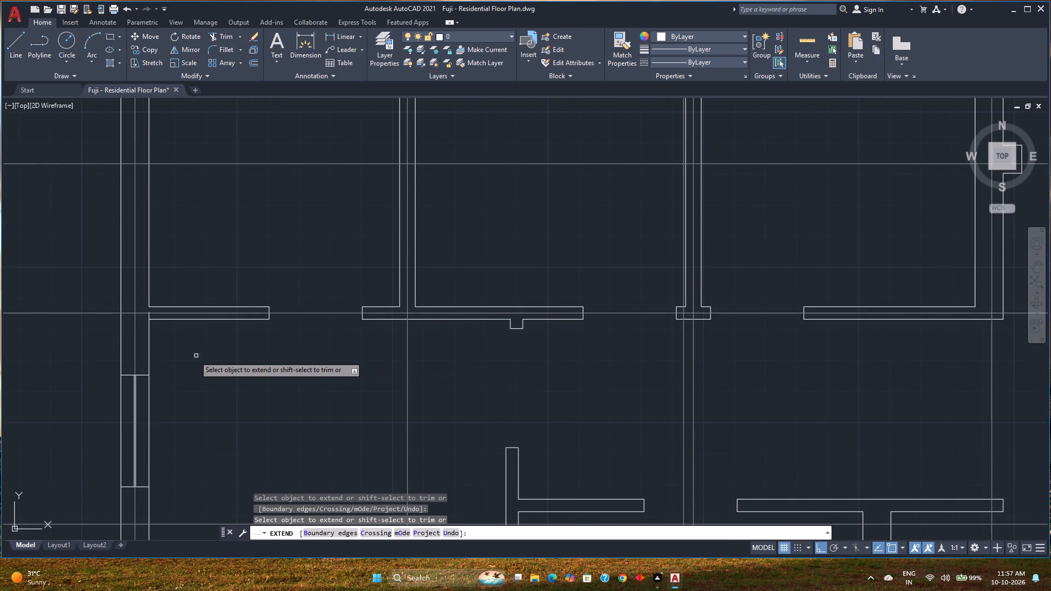
key(Escape)
Trim the west wall's inner line stub between the two faces of the northwest rooms' south wall.
text(tr)
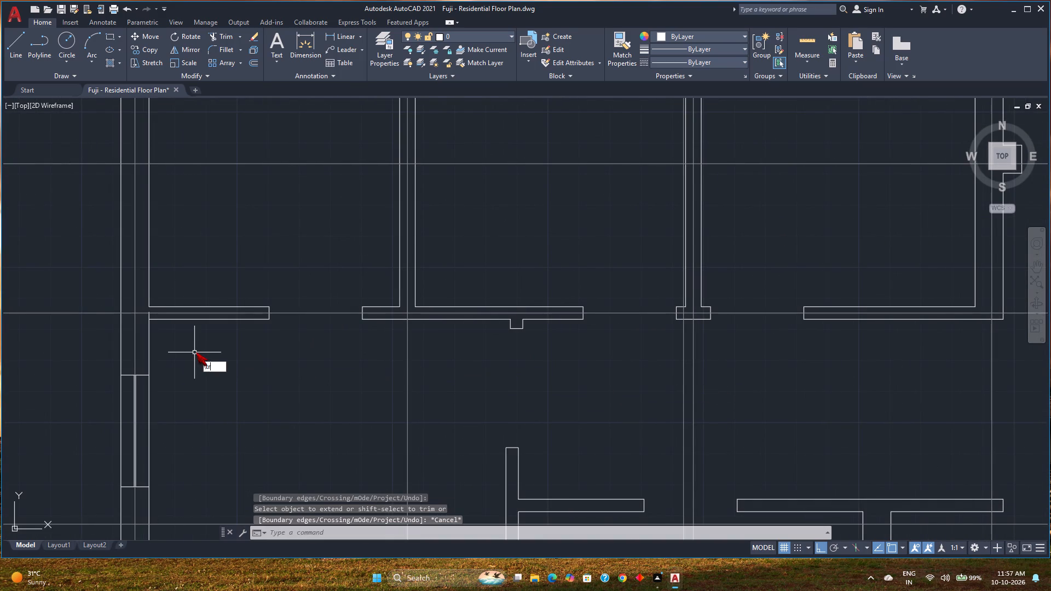
key(Return)
scroll(155, 310, up, 4)
click(105, 341)
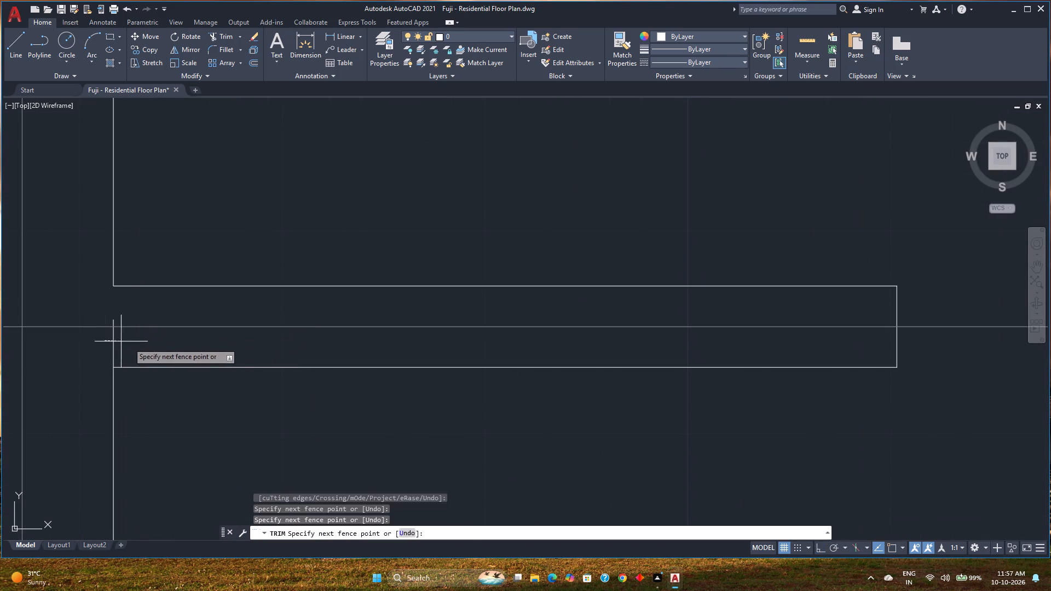
click(149, 343)
scroll(109, 320, up, 3)
click(109, 323)
click(150, 337)
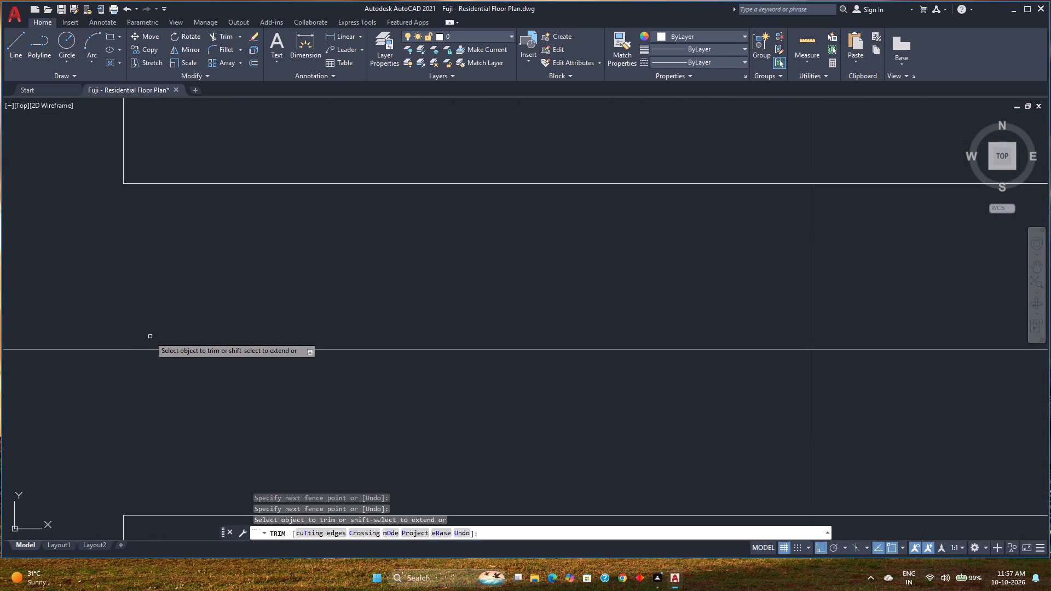
key(space)
Examine the whole floor plan with the Guide Lines layer temporarily turned off, and turn the layer back on.
scroll(150, 337, down, 5)
scroll(307, 410, down, 2)
middle_drag(307, 410, 250, 355)
scroll(328, 333, down, 1)
middle_drag(442, 385, 390, 316)
scroll(412, 306, down, 2)
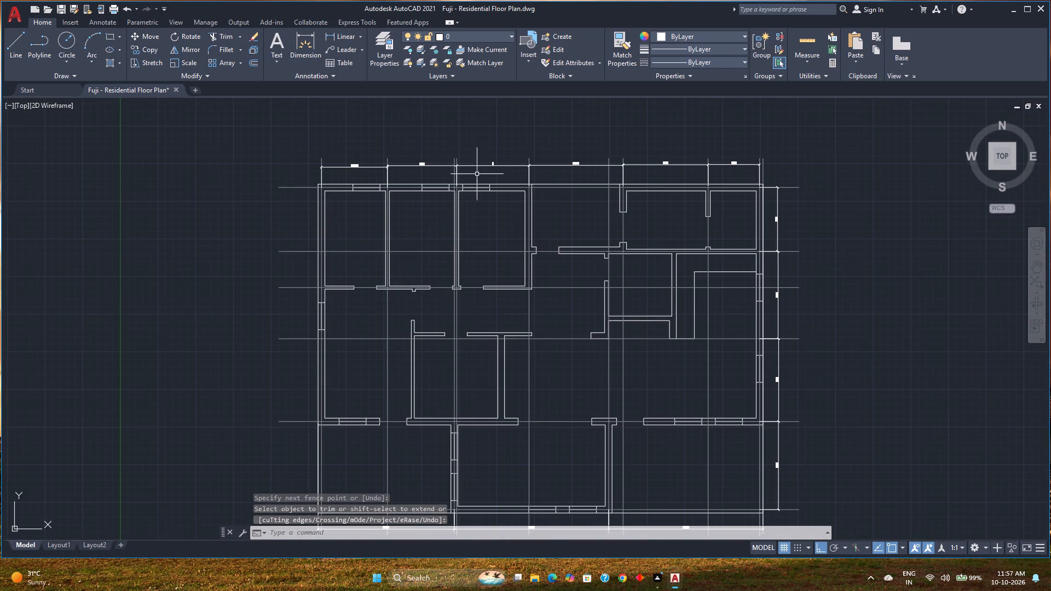
click(489, 37)
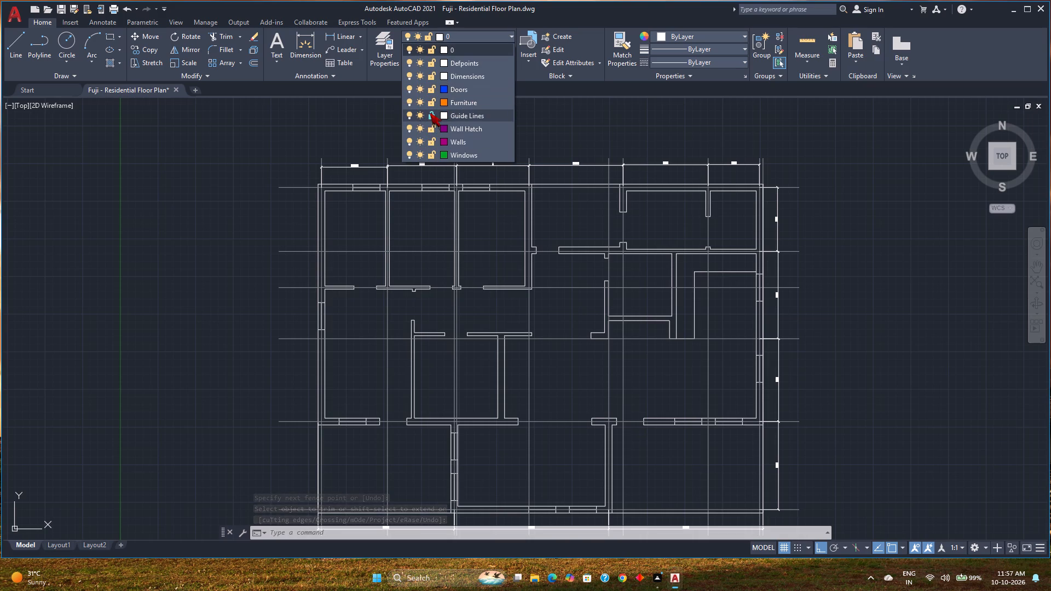
click(407, 114)
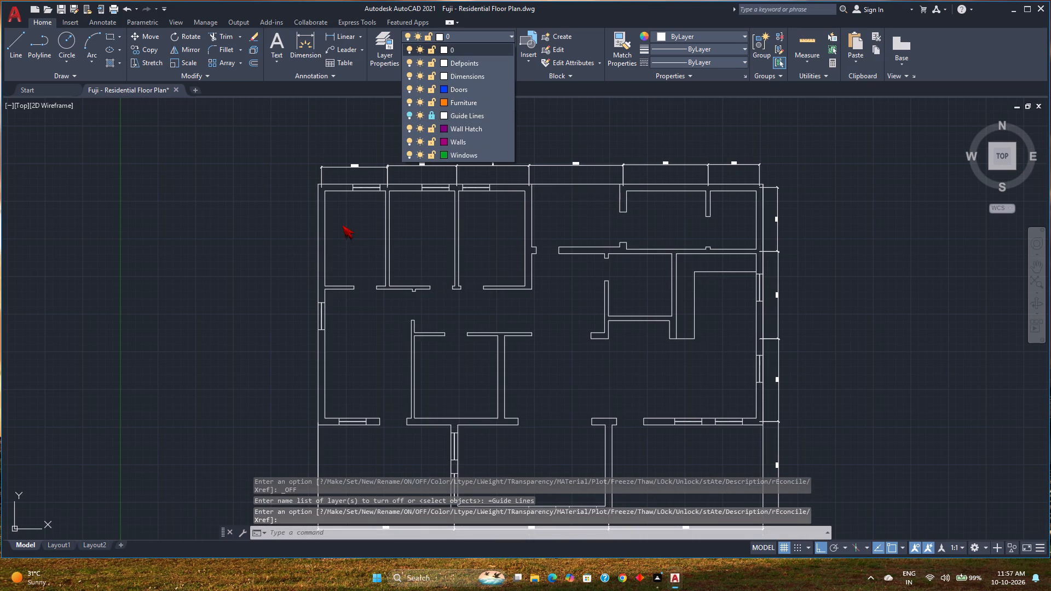
key(Escape)
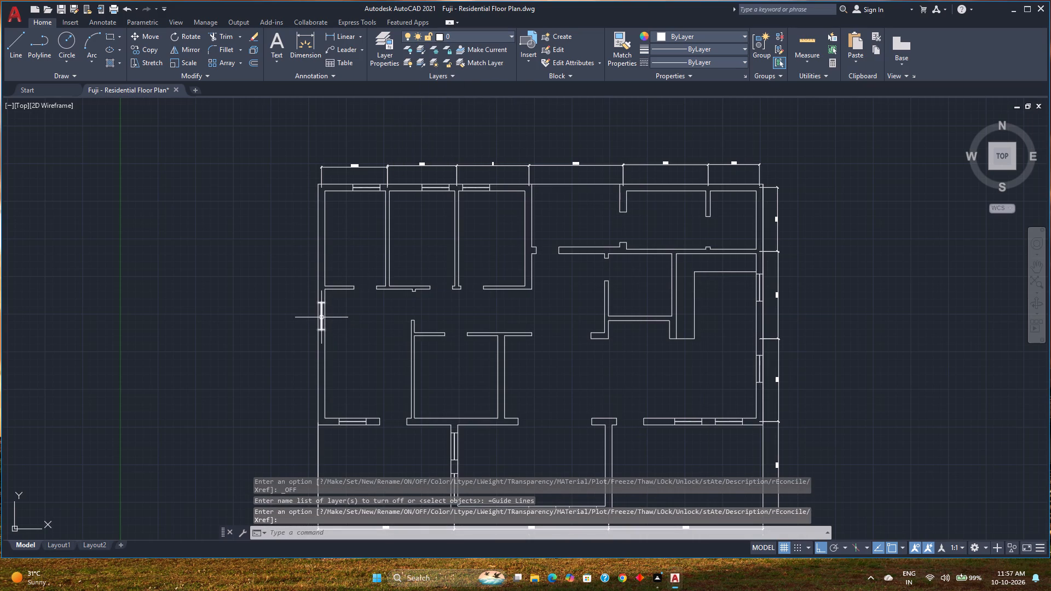
scroll(321, 317, up, 2)
scroll(327, 305, down, 1)
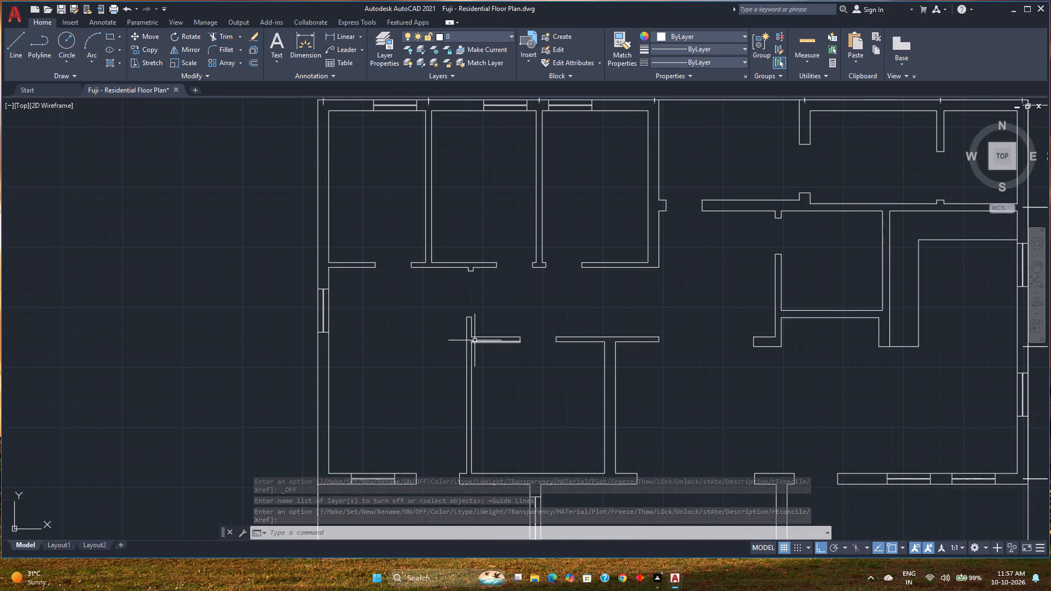
scroll(475, 340, down, 1)
middle_drag(555, 346, 501, 340)
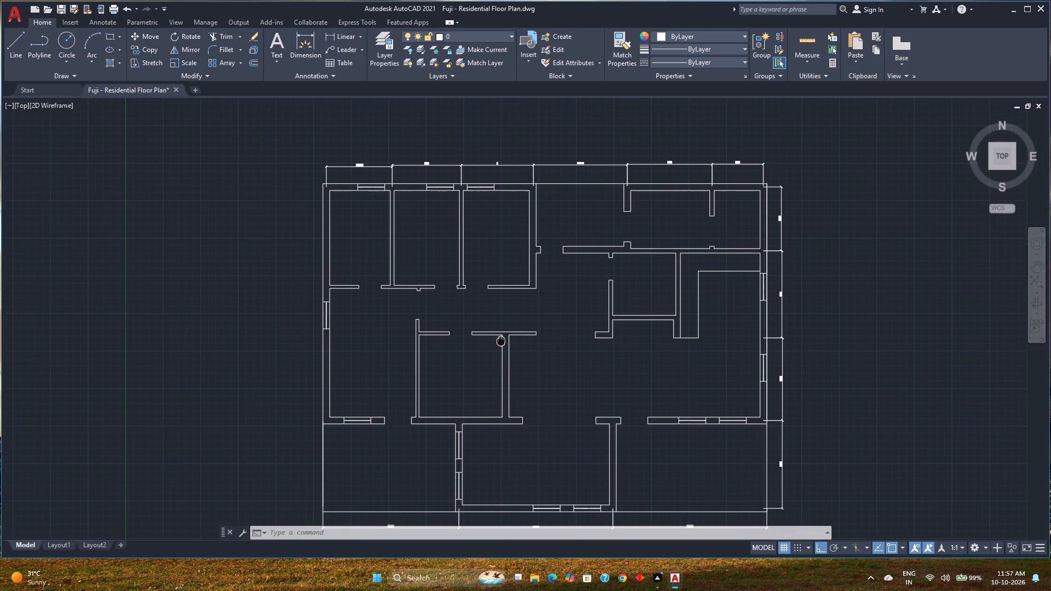
middle_drag(501, 340, 499, 340)
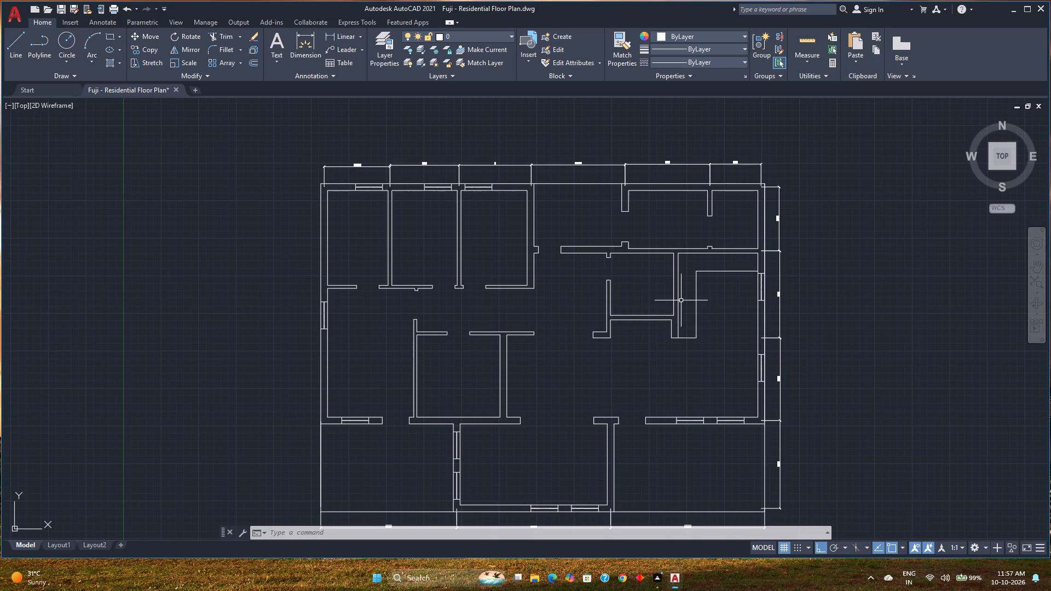
scroll(589, 340, down, 1)
middle_drag(589, 340, 542, 322)
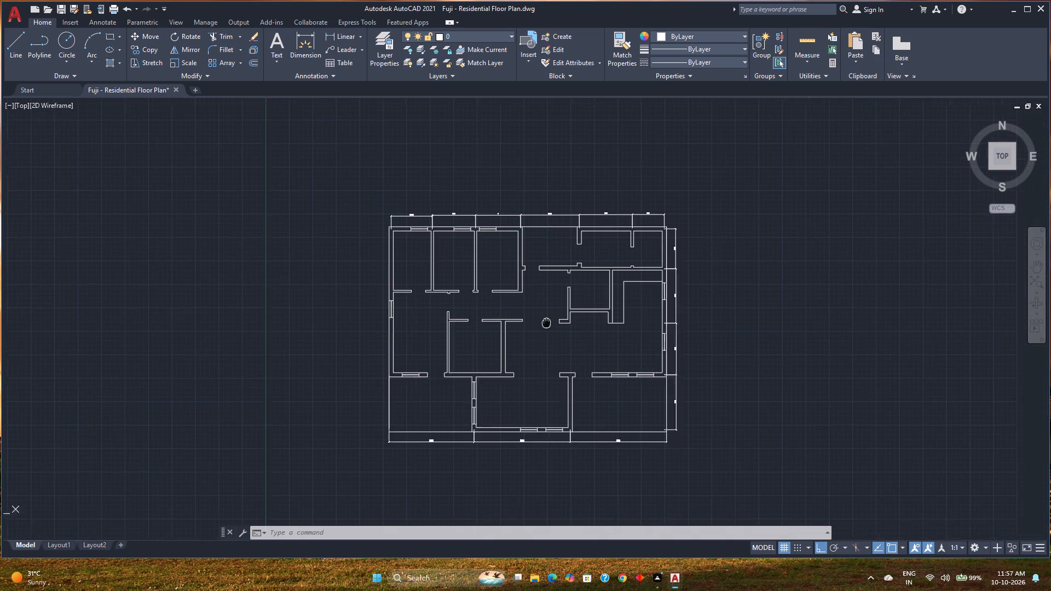
middle_drag(542, 322, 522, 318)
click(473, 34)
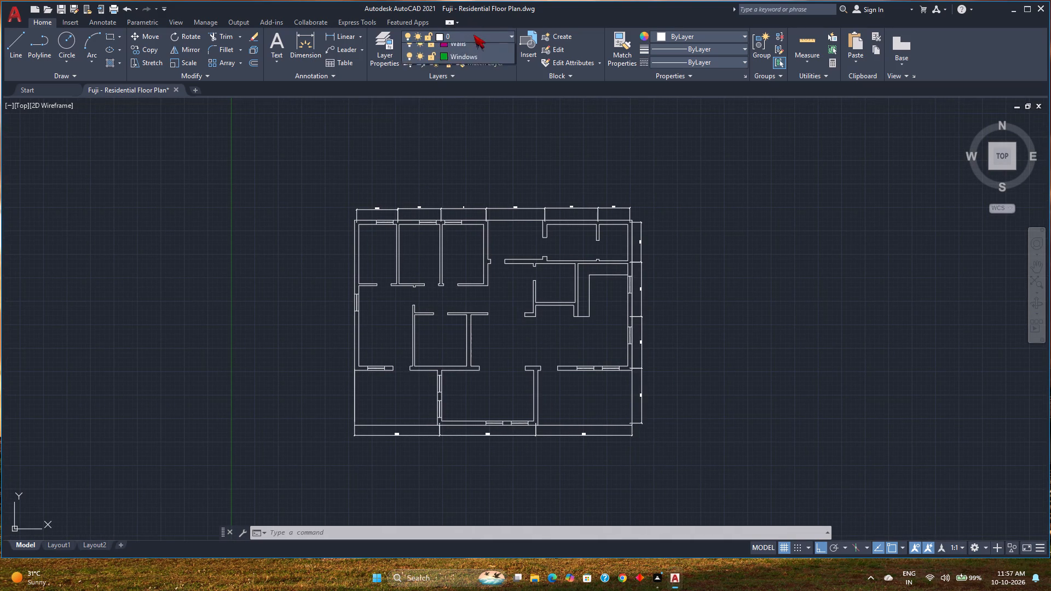
click(409, 114)
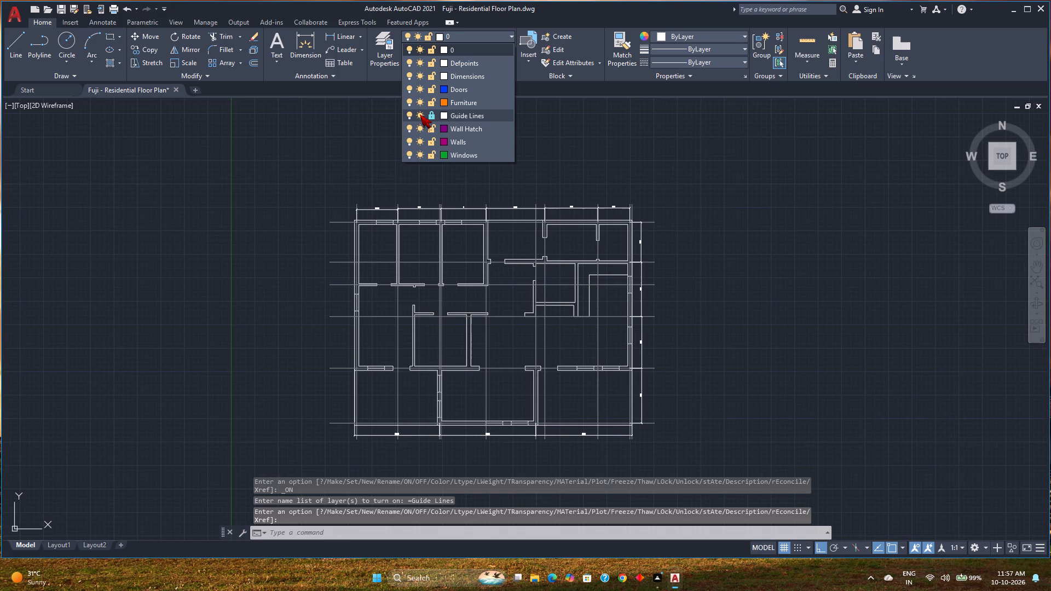
click(420, 114)
click(420, 114)
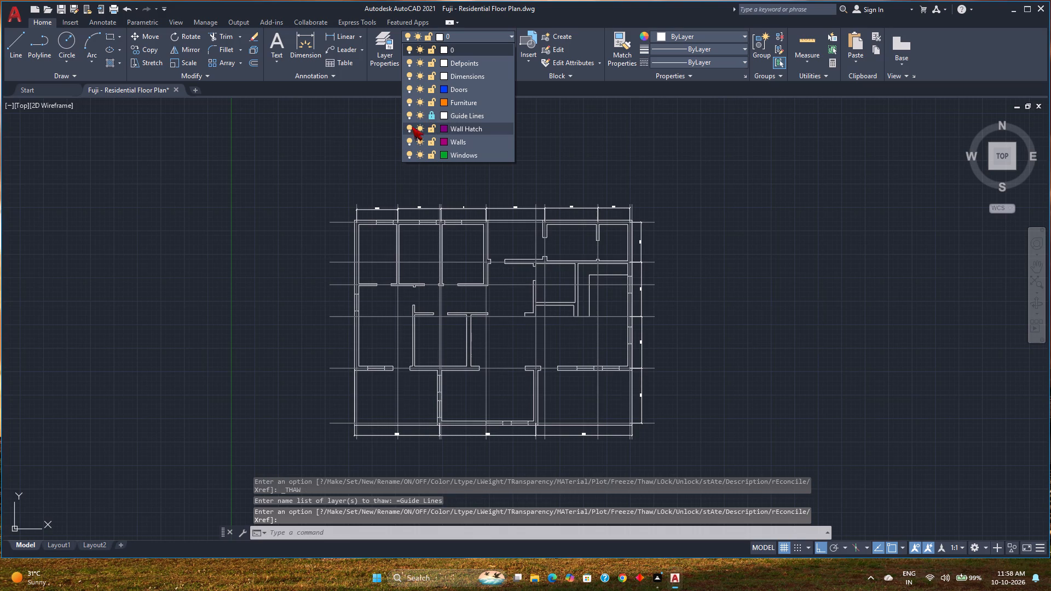
click(421, 117)
click(421, 117)
Dimension the west side from the southernmost horizontal guide line to the southern room's north wall guide line, about 2'5" outside the west wall.
click(298, 37)
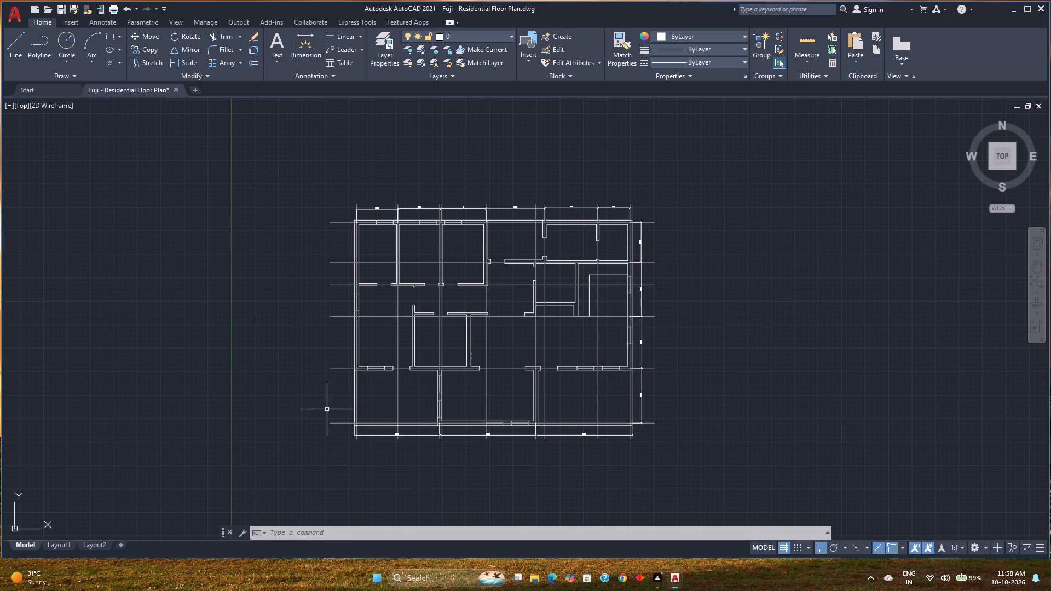
scroll(334, 418, up, 2)
scroll(382, 433, up, 2)
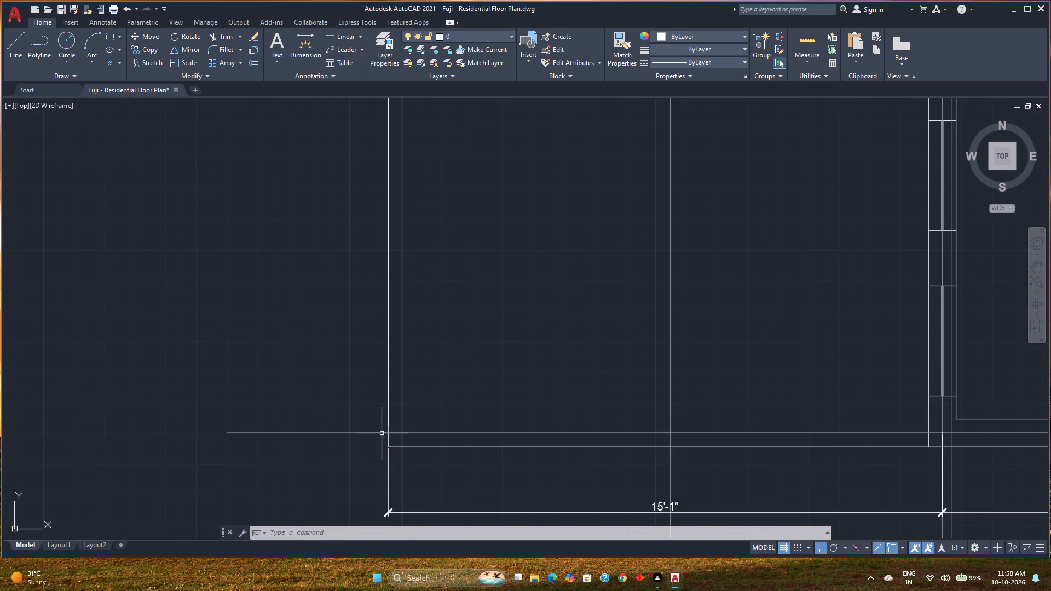
click(302, 47)
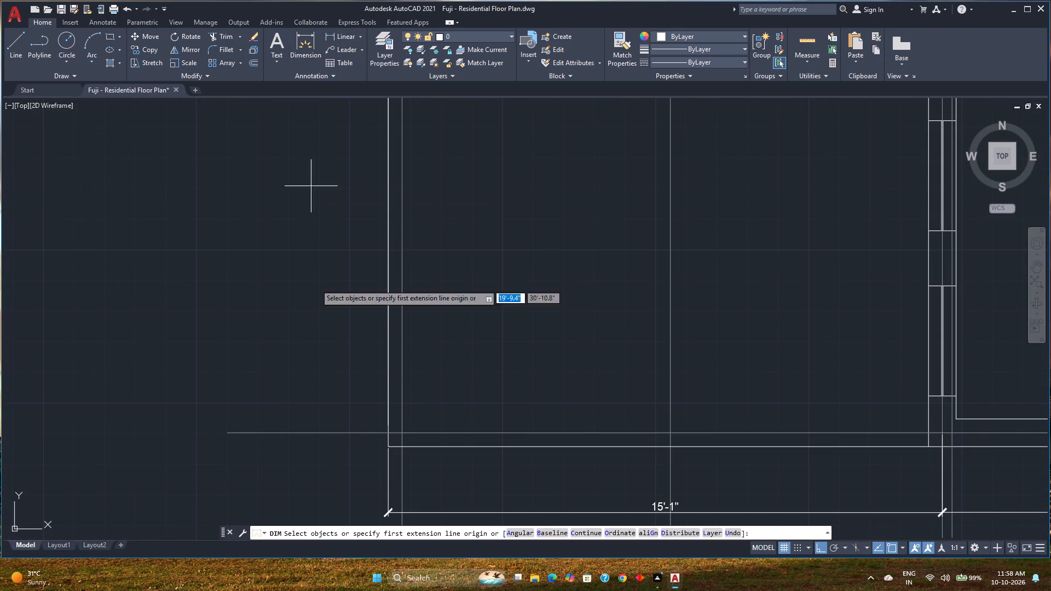
click(389, 431)
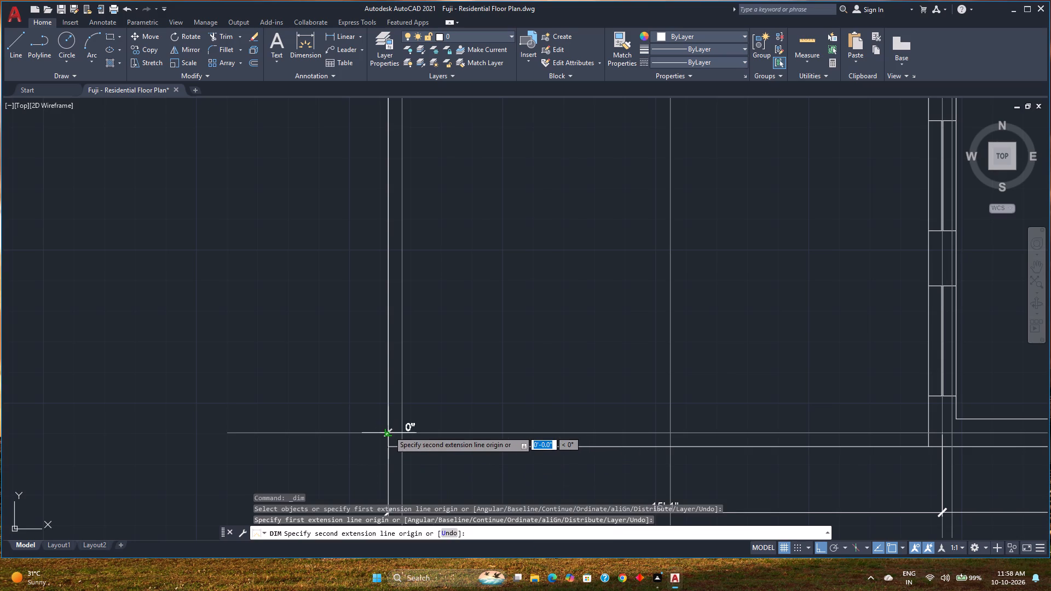
scroll(392, 406, down, 2)
middle_drag(392, 406, 395, 520)
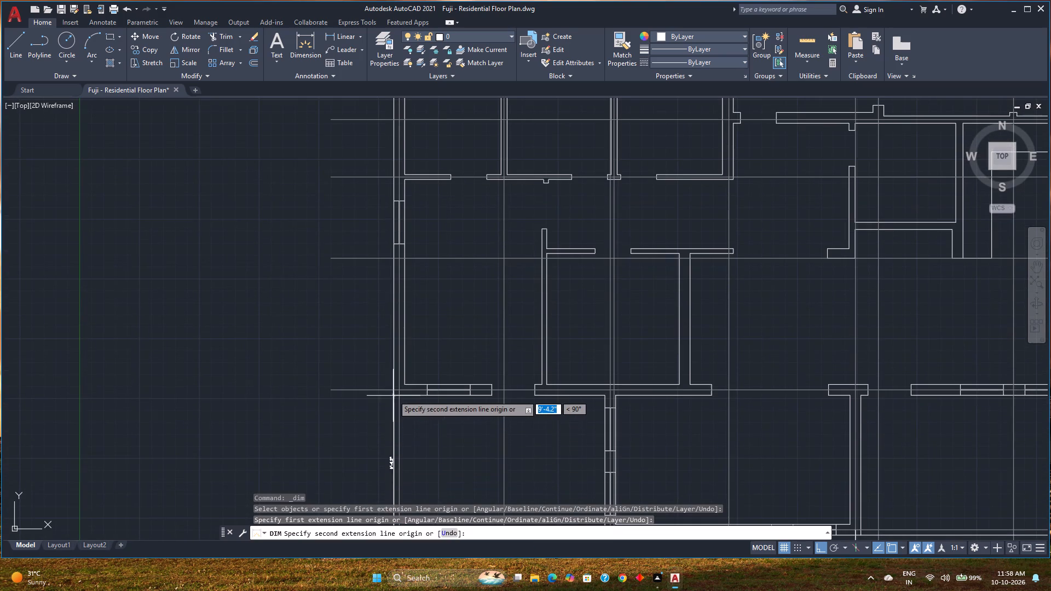
scroll(393, 395, up, 2)
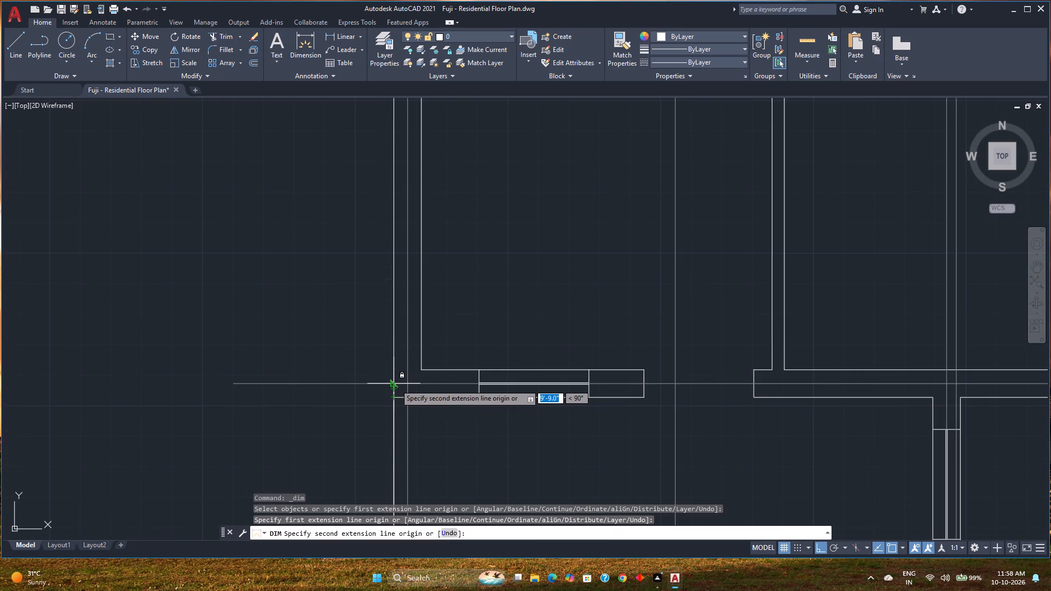
scroll(395, 384, down, 1)
click(395, 384)
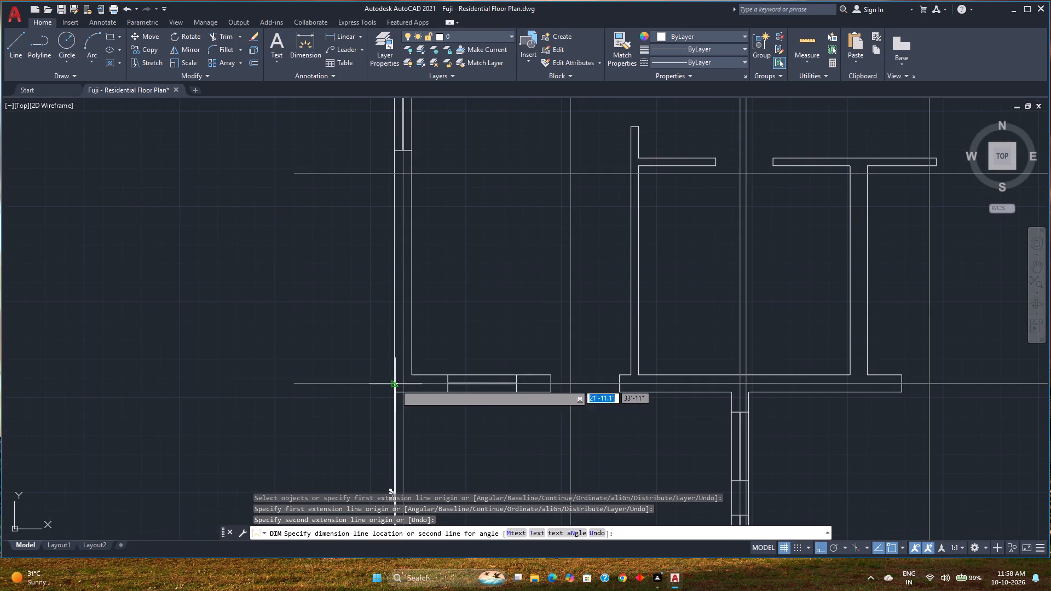
scroll(355, 392, down, 2)
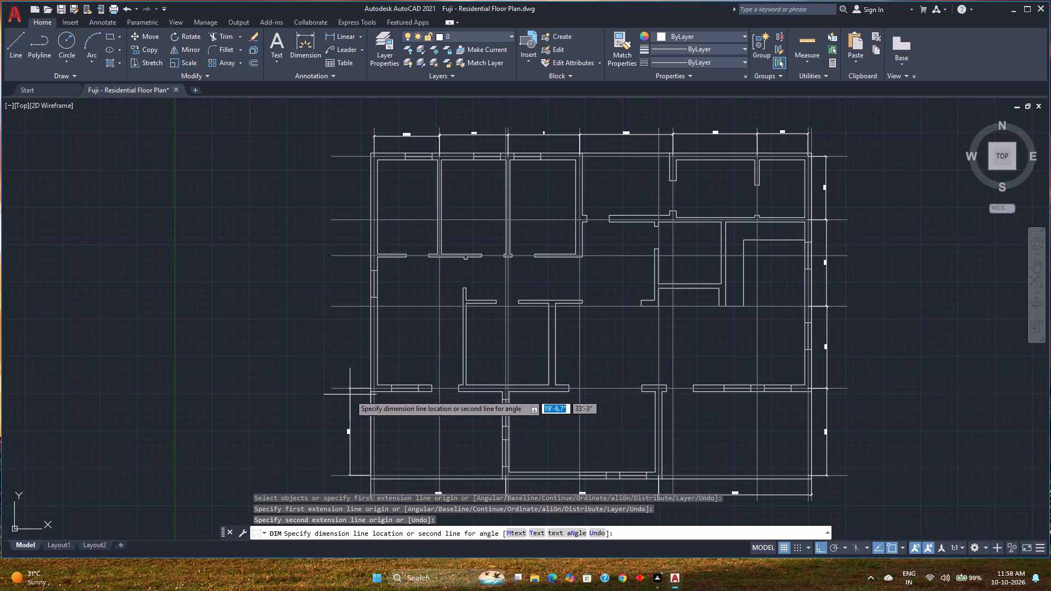
click(349, 396)
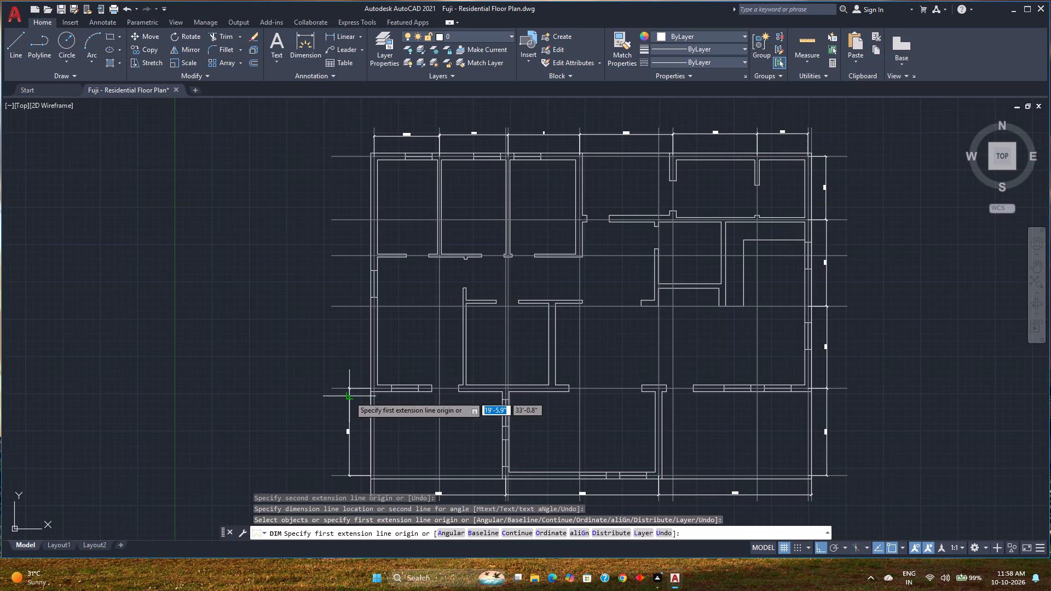
Dimension the west side from the southern room's north wall guide line to the northwest rooms' south wall guide line, in line with the previous dimension.
scroll(362, 386, up, 4)
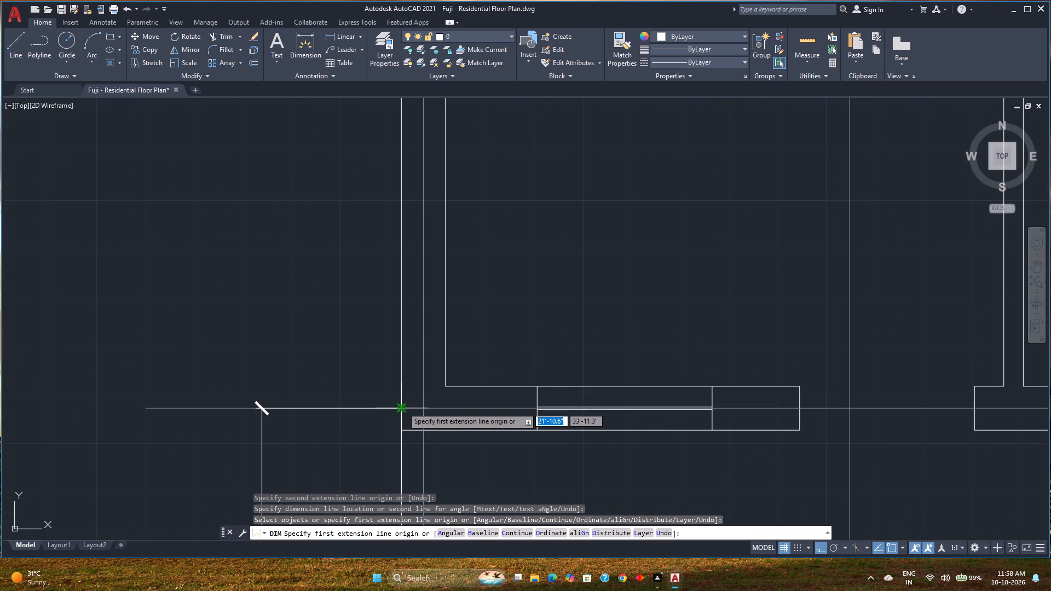
click(403, 407)
scroll(389, 388, down, 5)
middle_drag(389, 388, 368, 483)
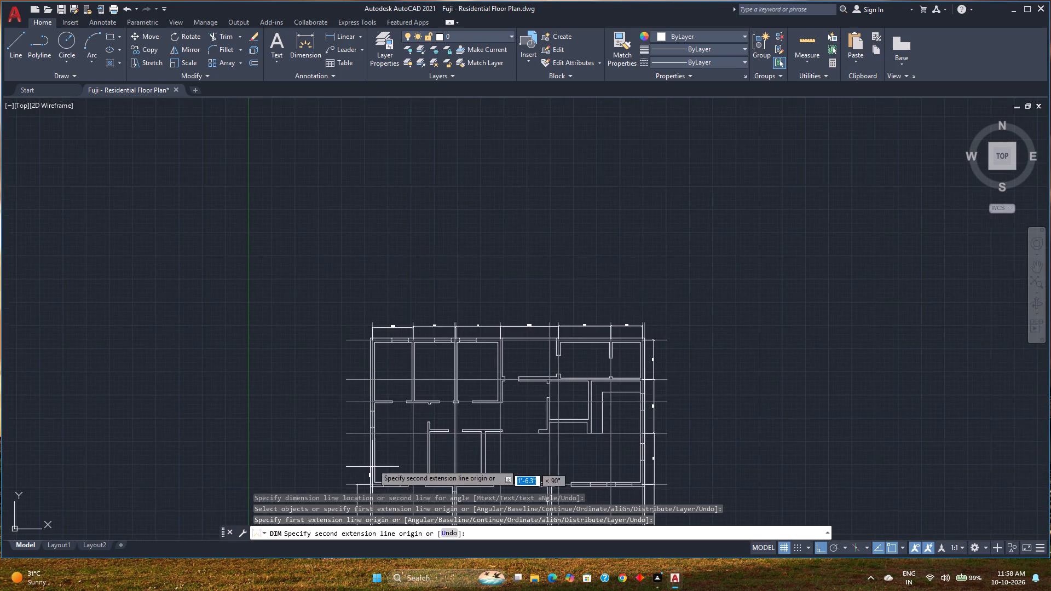
scroll(372, 446, up, 2)
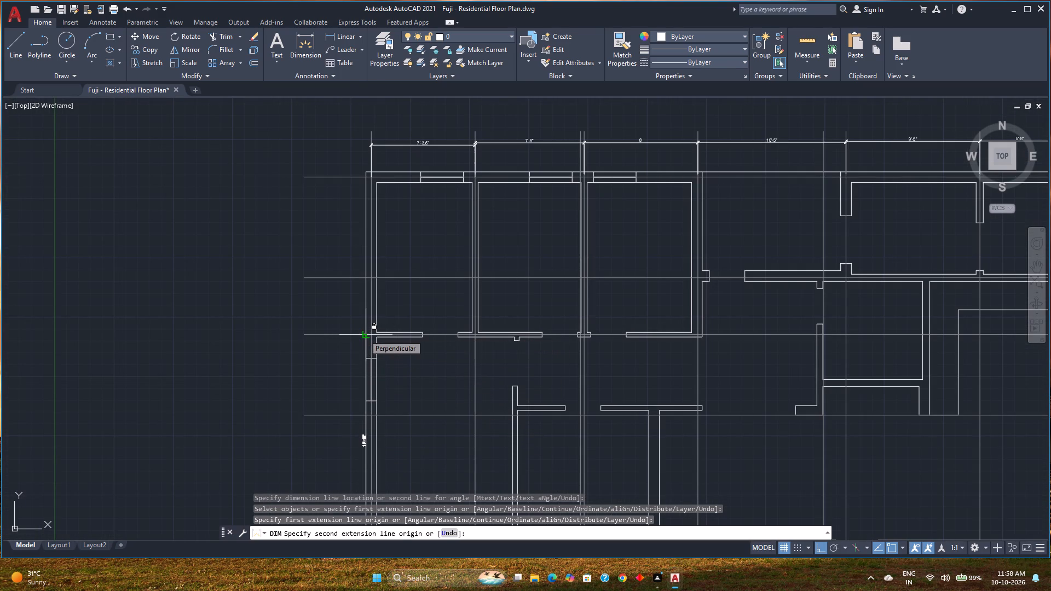
scroll(364, 334, up, 1)
middle_drag(364, 334, 369, 237)
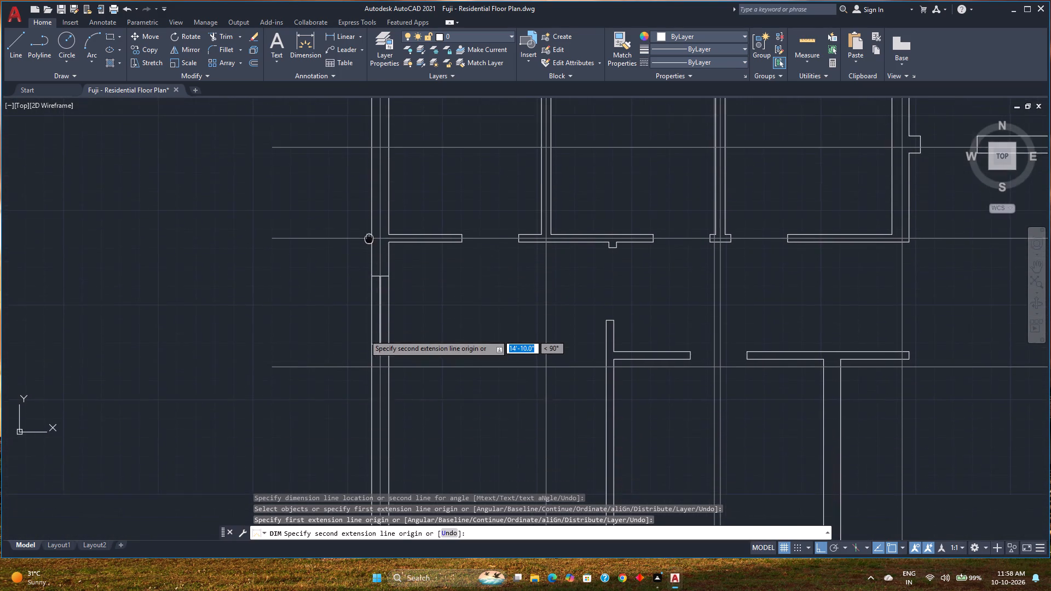
middle_drag(369, 237, 374, 214)
middle_click(374, 214)
click(374, 214)
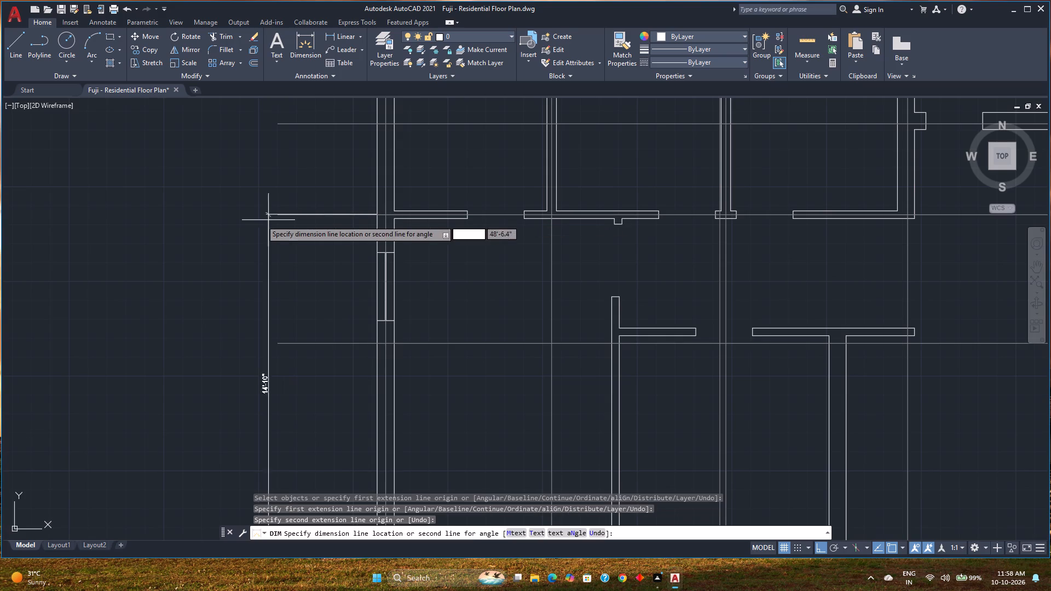
scroll(272, 223, down, 2)
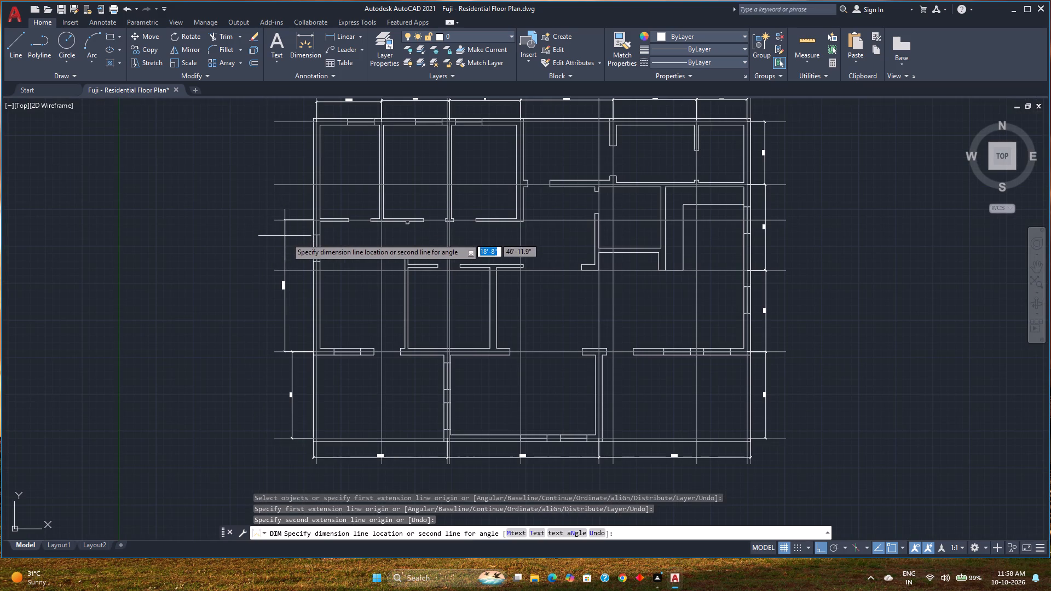
click(292, 243)
Dimension the west side from the northwest rooms' south wall guide line to the north wall guide line, in line with the dimensions below.
scroll(310, 206, up, 2)
middle_drag(310, 208, 332, 336)
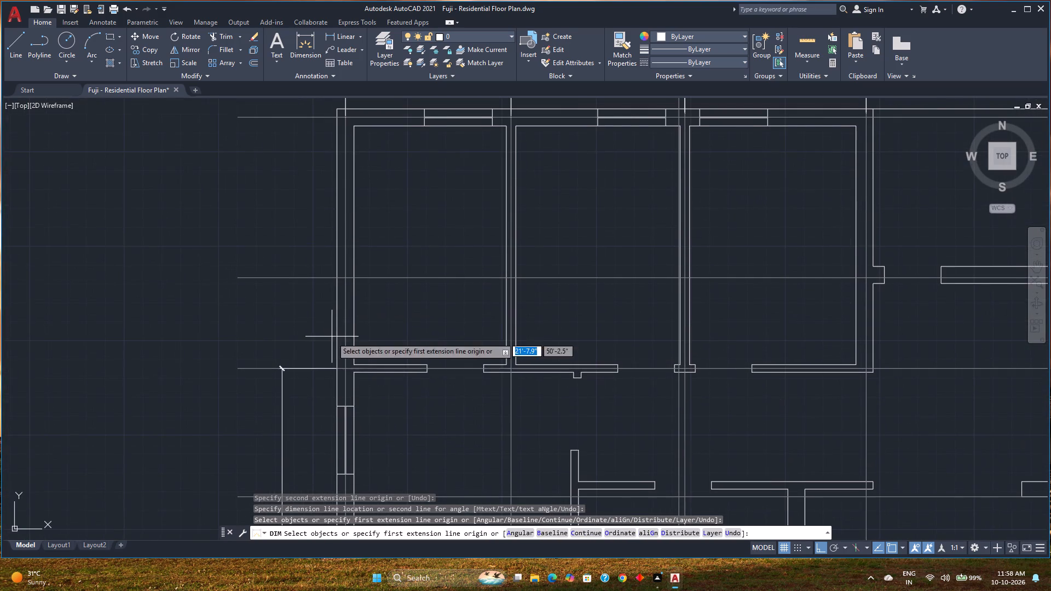
click(336, 369)
middle_drag(335, 270, 322, 399)
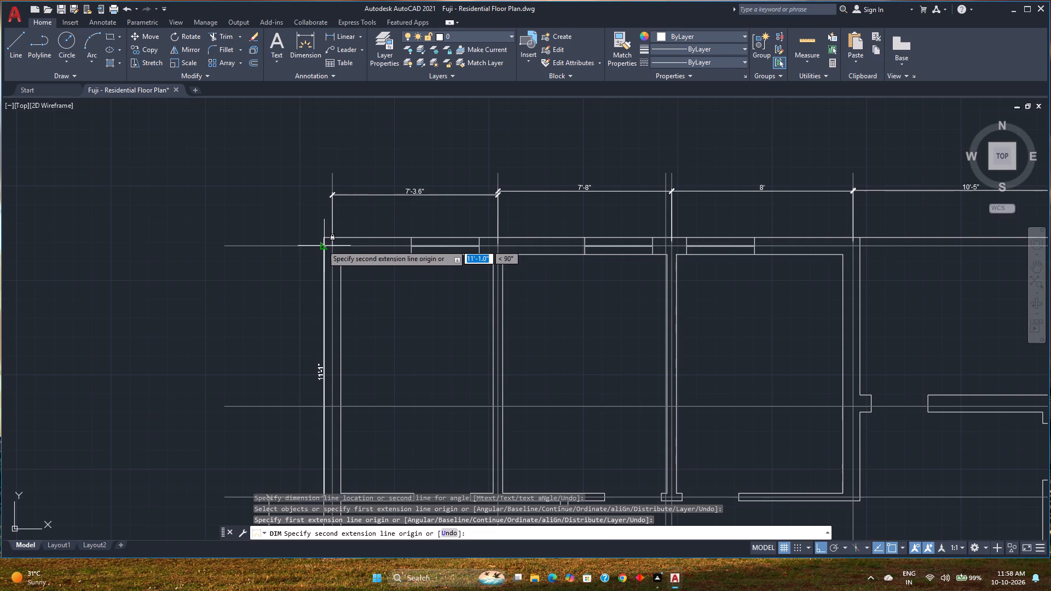
click(322, 245)
scroll(241, 260, down, 2)
middle_drag(241, 260, 271, 235)
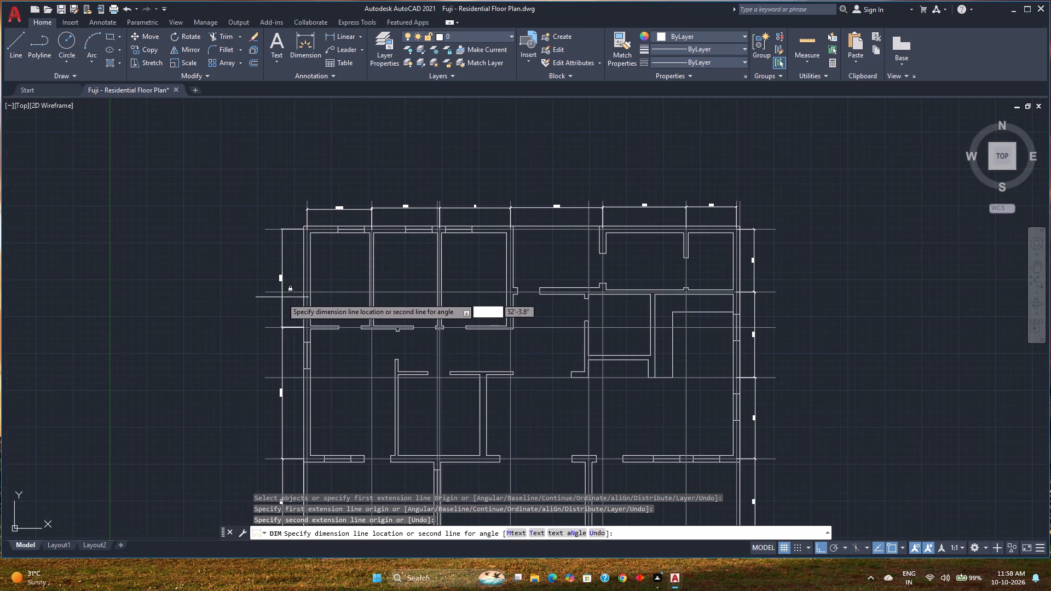
scroll(281, 328, up, 3)
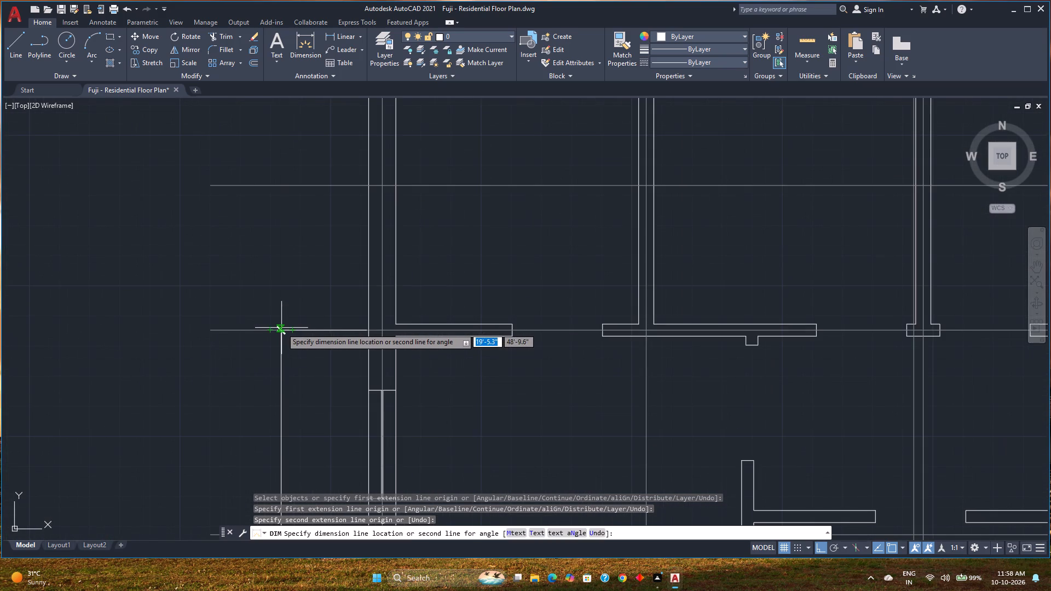
click(282, 329)
scroll(310, 288, down, 2)
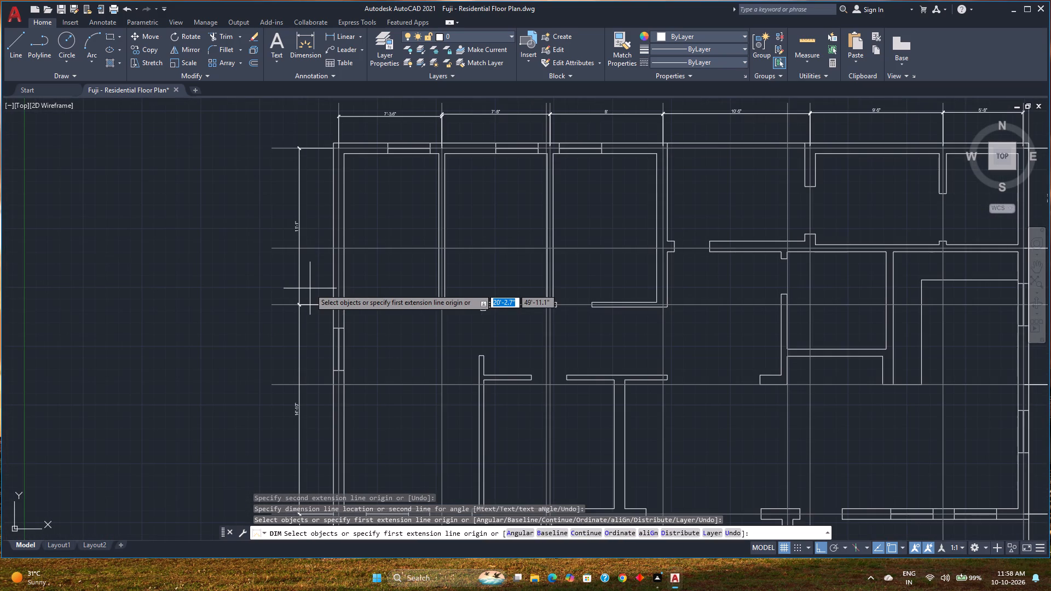
key(space)
Select all the new west-side dimensions as similar objects and assign them to the Dimensions layer.
click(300, 262)
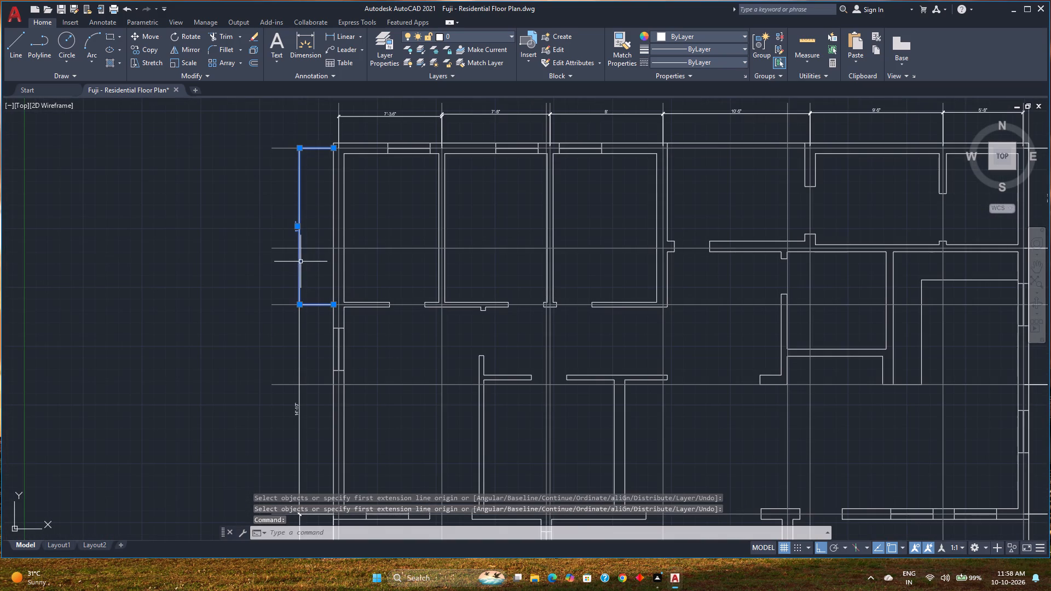
right_click(301, 262)
click(344, 467)
scroll(377, 322, down, 3)
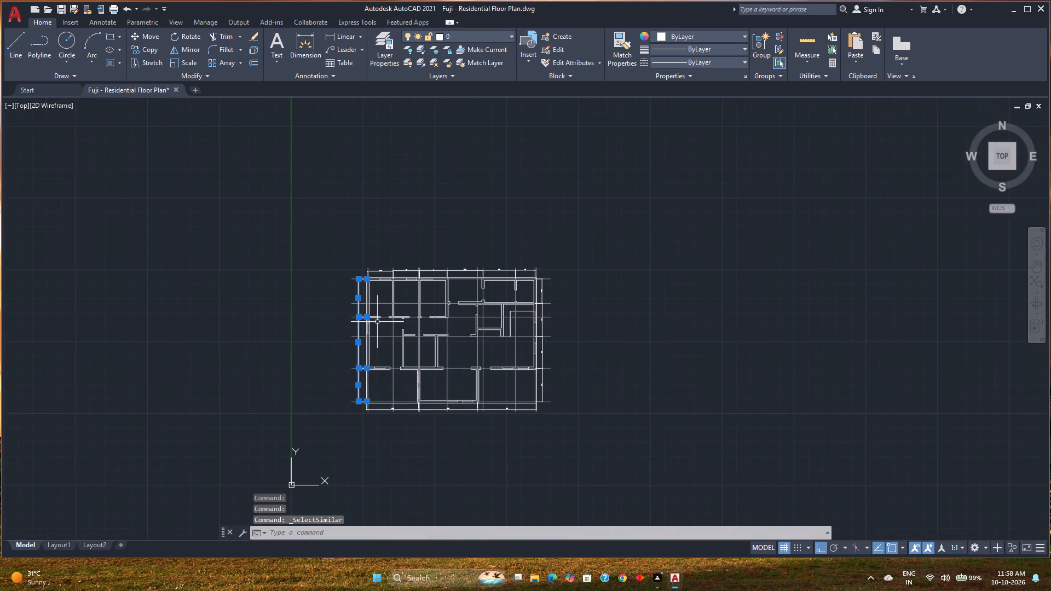
middle_drag(377, 322, 354, 305)
click(482, 34)
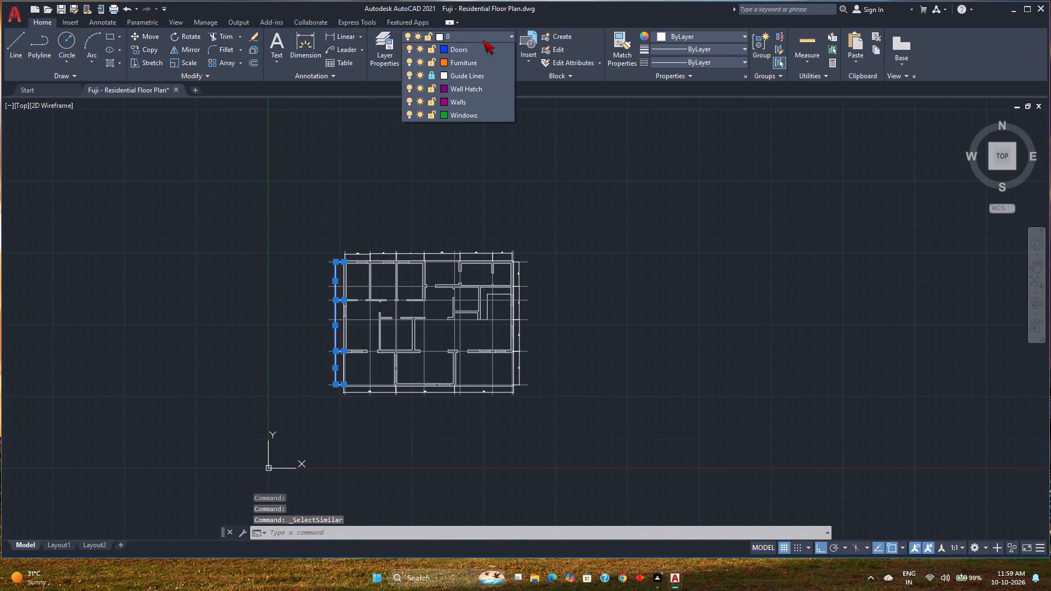
click(465, 75)
Unlock the Guide Lines layer and turn it off, clearing the dimension selection.
scroll(447, 367, up, 3)
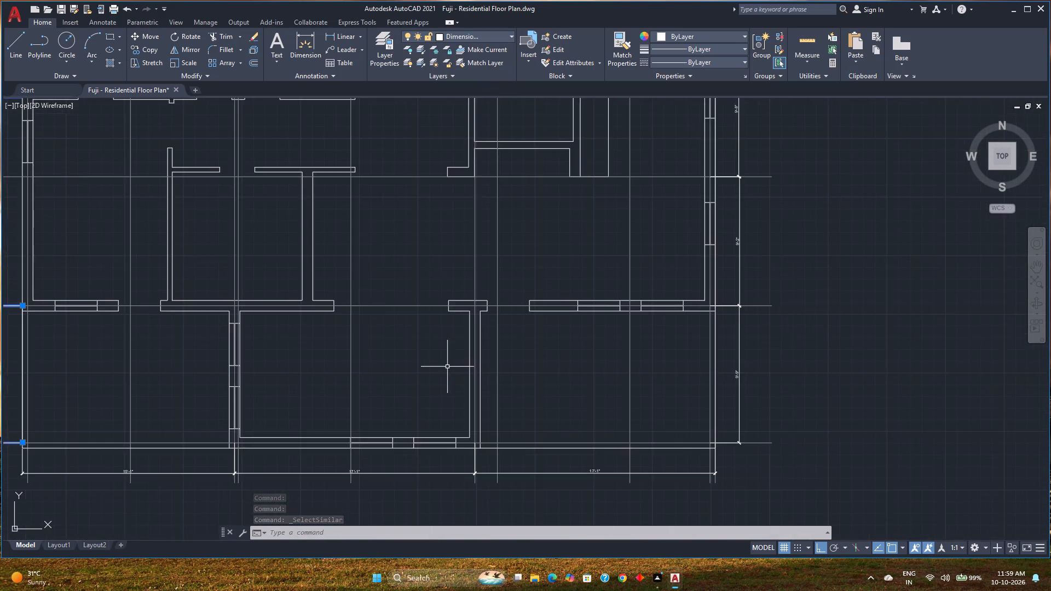
middle_drag(447, 367, 525, 385)
scroll(484, 367, down, 1)
middle_drag(483, 366, 507, 405)
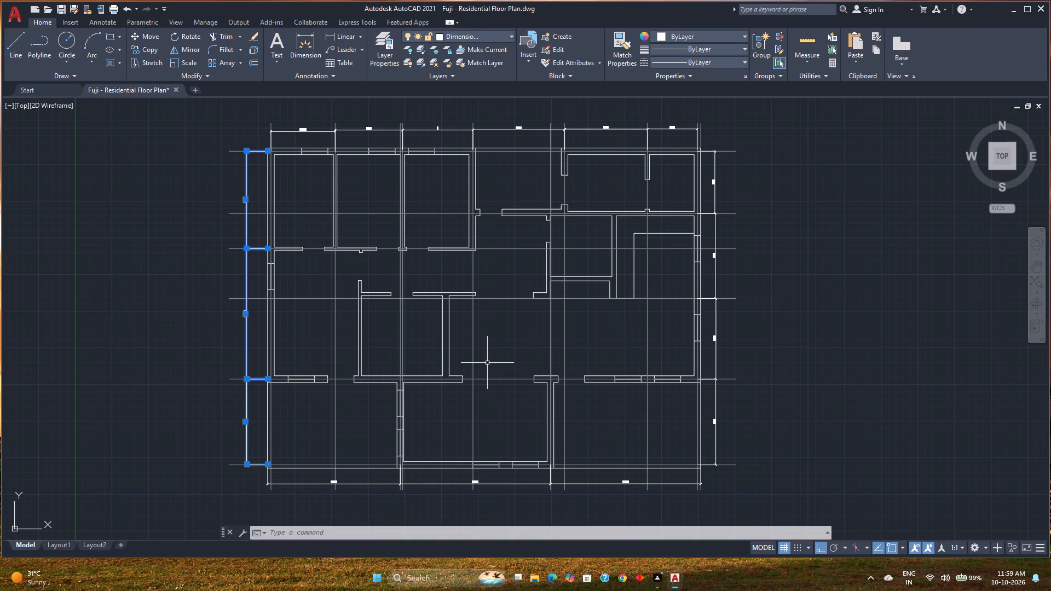
click(469, 37)
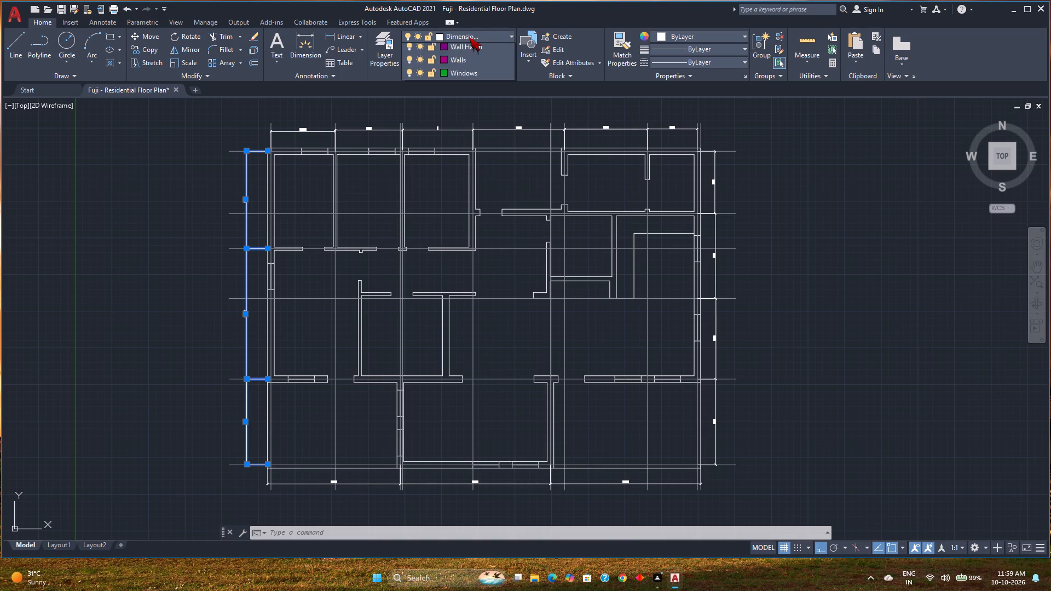
click(428, 119)
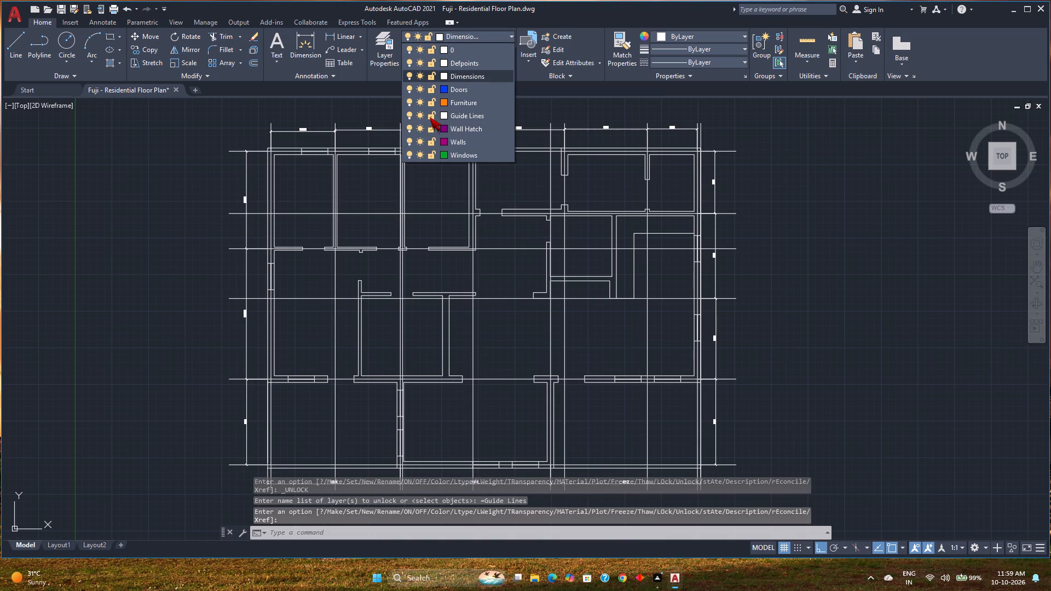
click(409, 113)
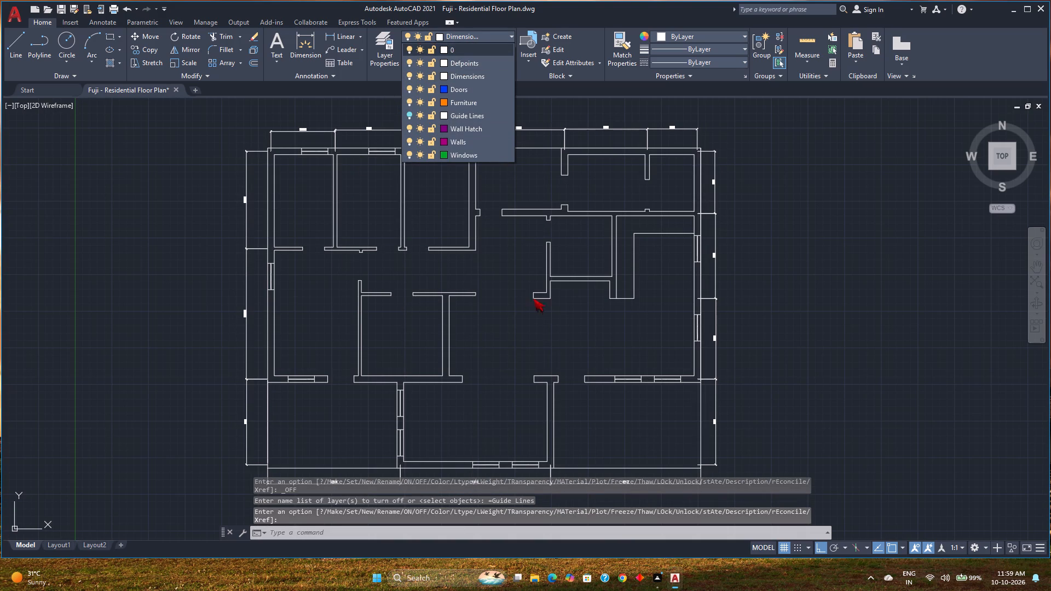
key(Escape)
middle_drag(527, 298, 494, 273)
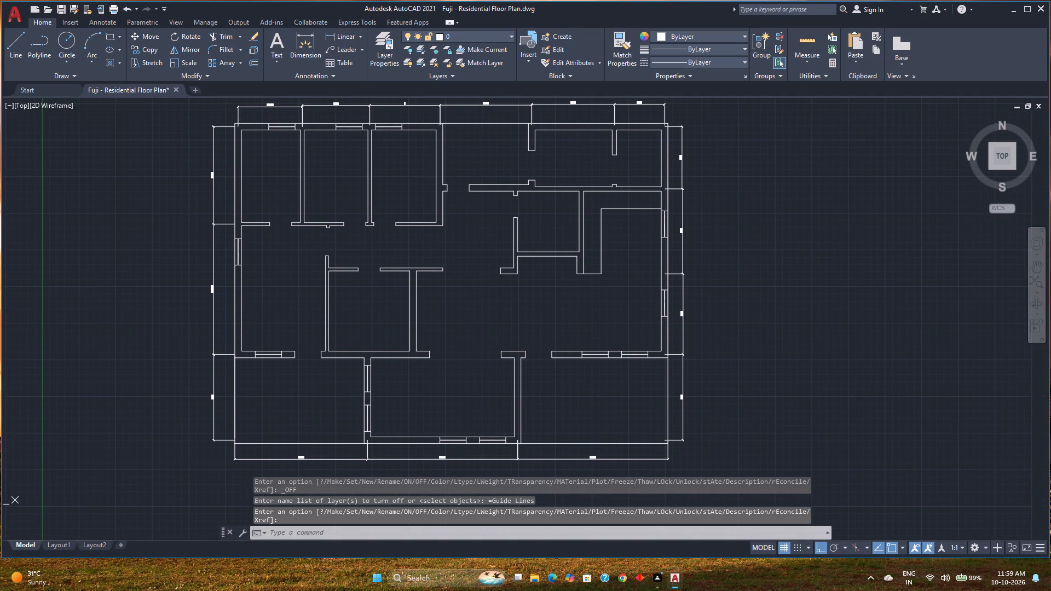
Save the drawing.
key(ctrl+s)
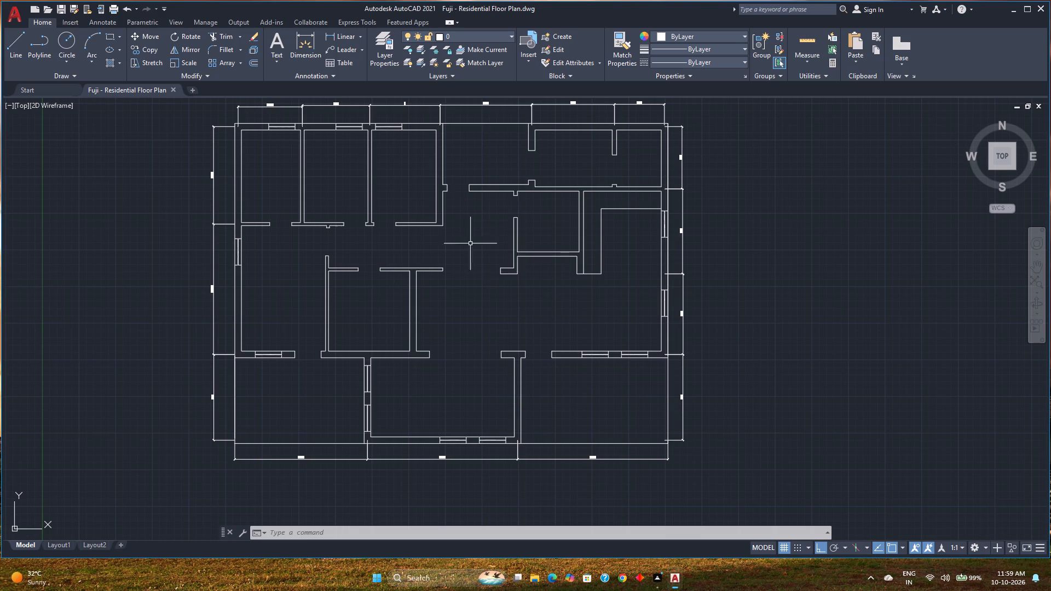
Move the six dimensions along the north wall about 4" straight north, clear of the wall's outer face.
scroll(421, 164, up, 3)
middle_drag(421, 164, 357, 422)
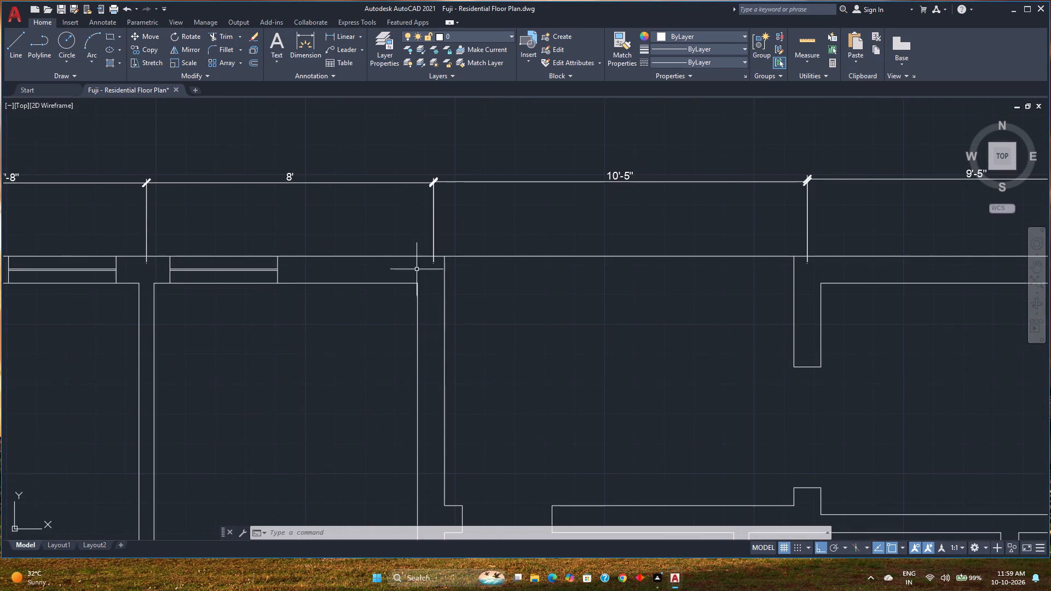
click(434, 236)
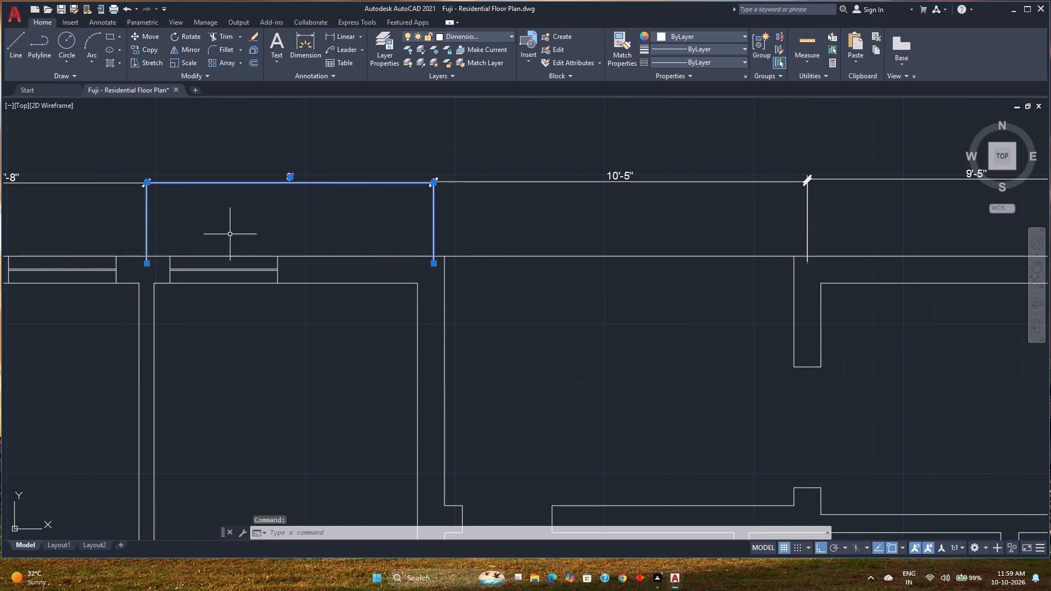
middle_drag(228, 233, 643, 260)
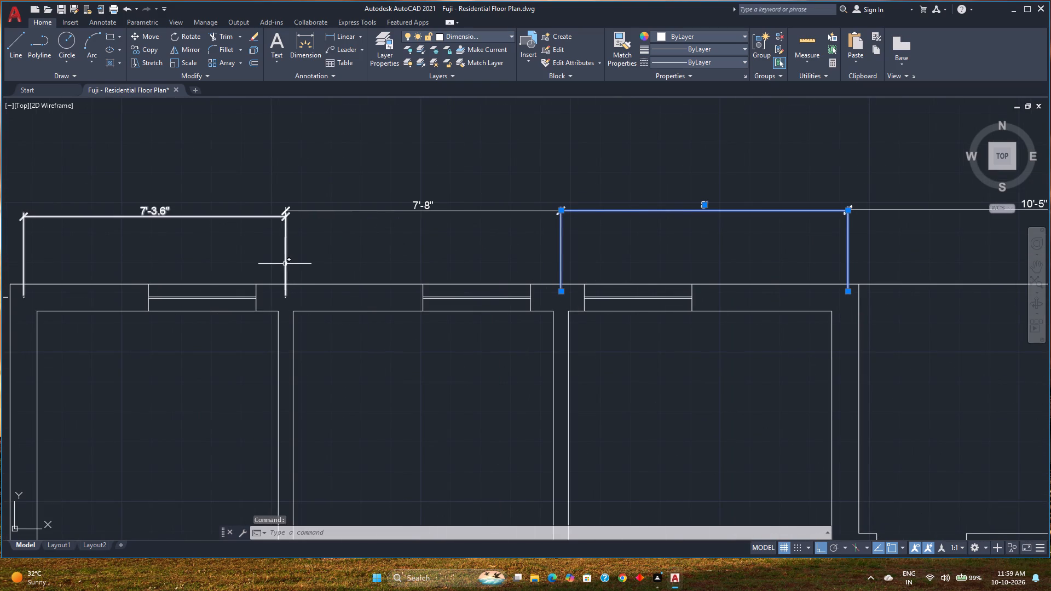
click(285, 264)
middle_drag(234, 264, 377, 258)
middle_drag(482, 239, 126, 239)
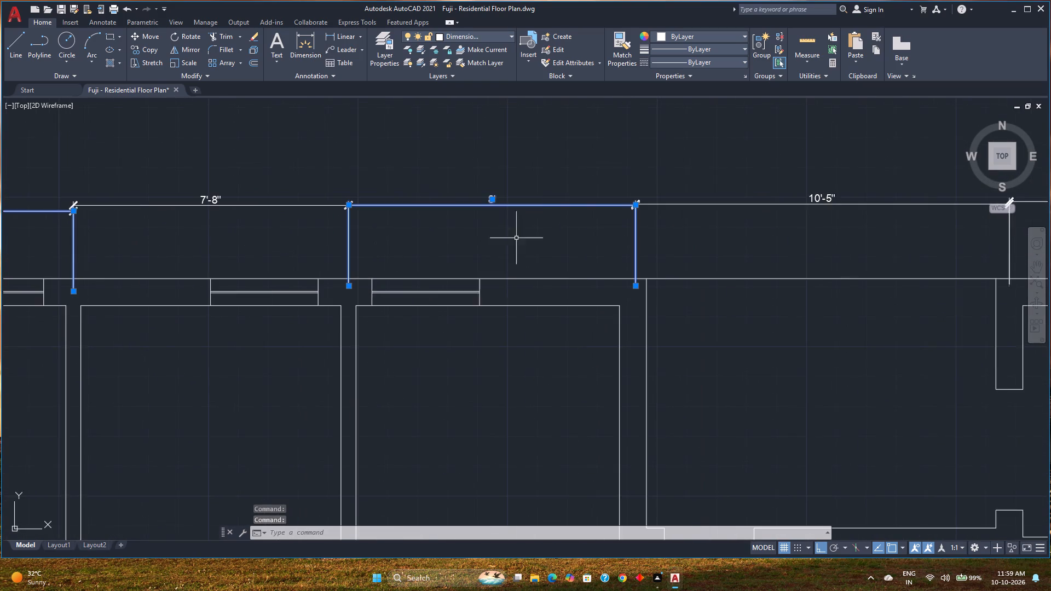
middle_drag(548, 237, 674, 271)
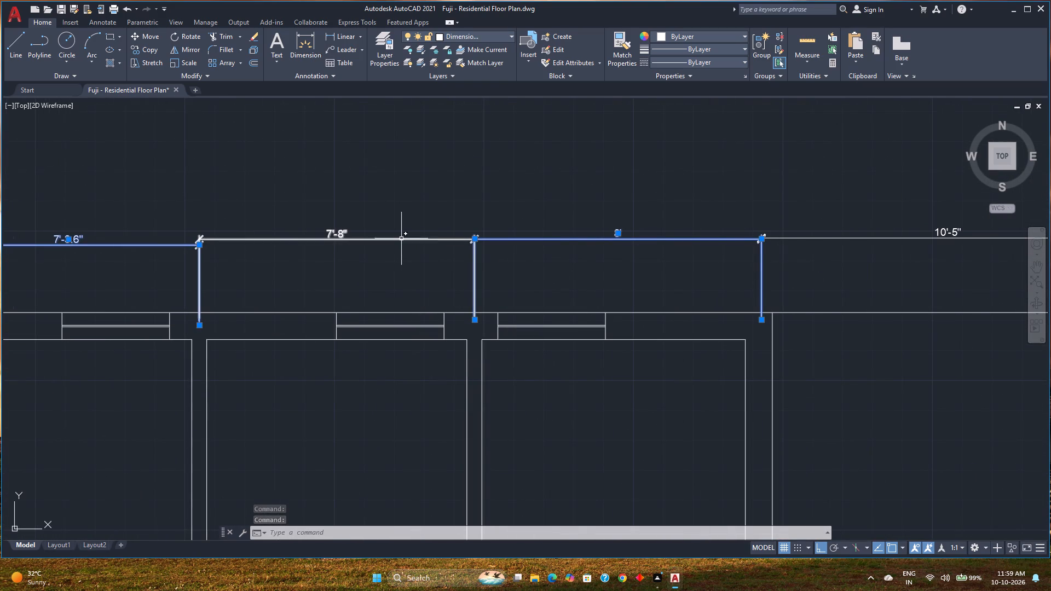
click(400, 240)
middle_drag(649, 271, 182, 273)
scroll(534, 281, down, 2)
middle_drag(534, 281, 399, 281)
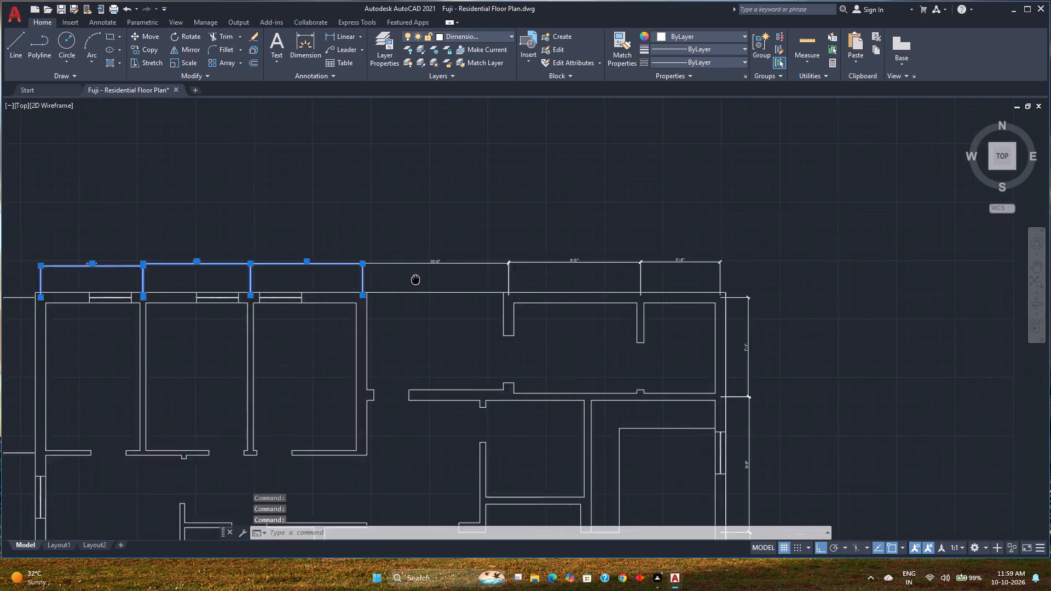
middle_drag(399, 281, 346, 285)
click(622, 274)
click(265, 247)
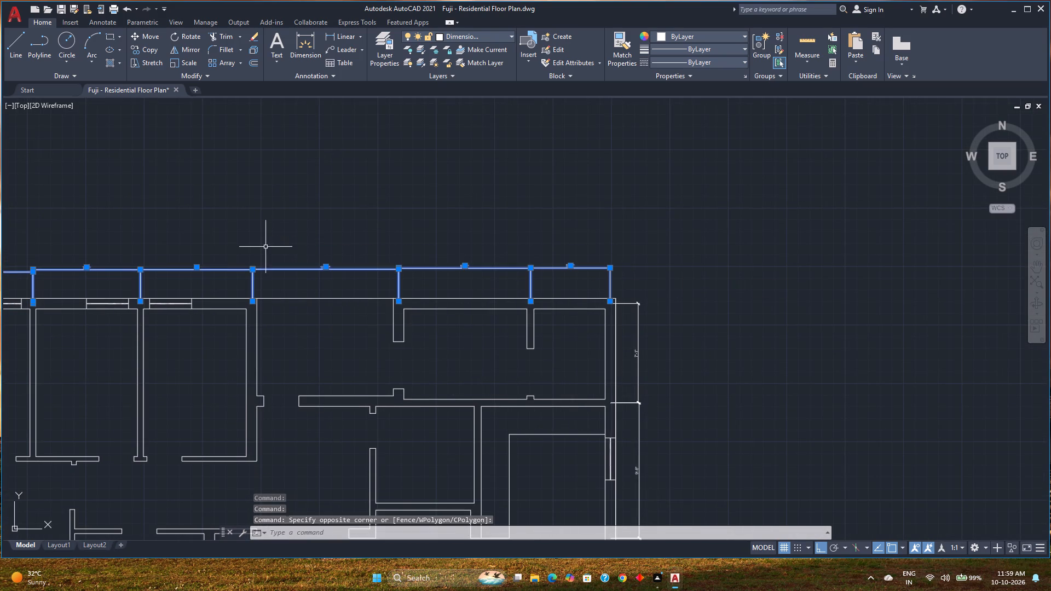
click(140, 37)
scroll(452, 305, up, 2)
scroll(369, 321, up, 2)
scroll(318, 309, up, 2)
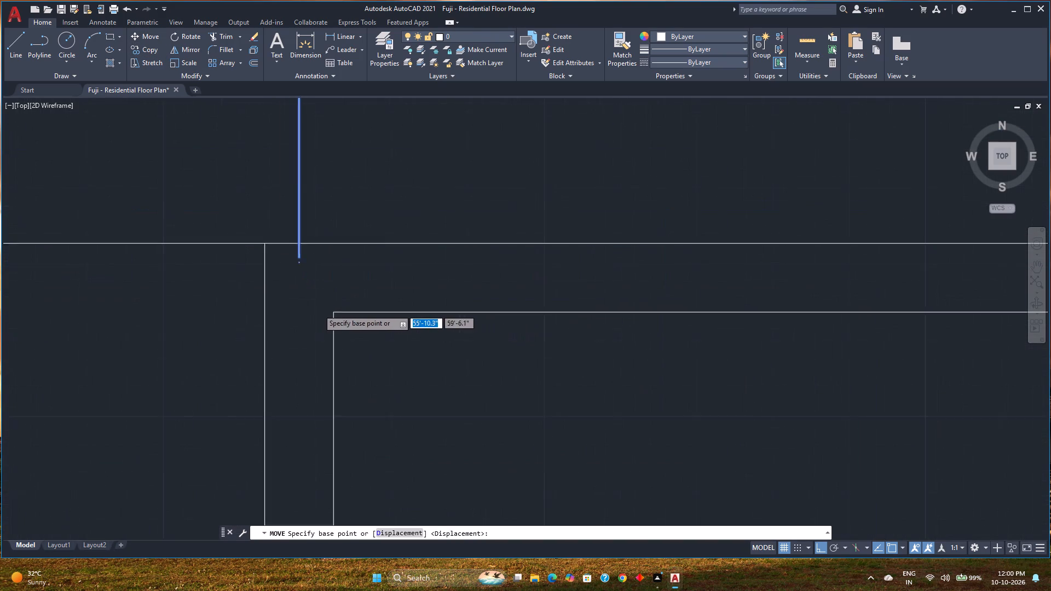
middle_drag(318, 309, 379, 438)
scroll(340, 368, up, 1)
click(350, 364)
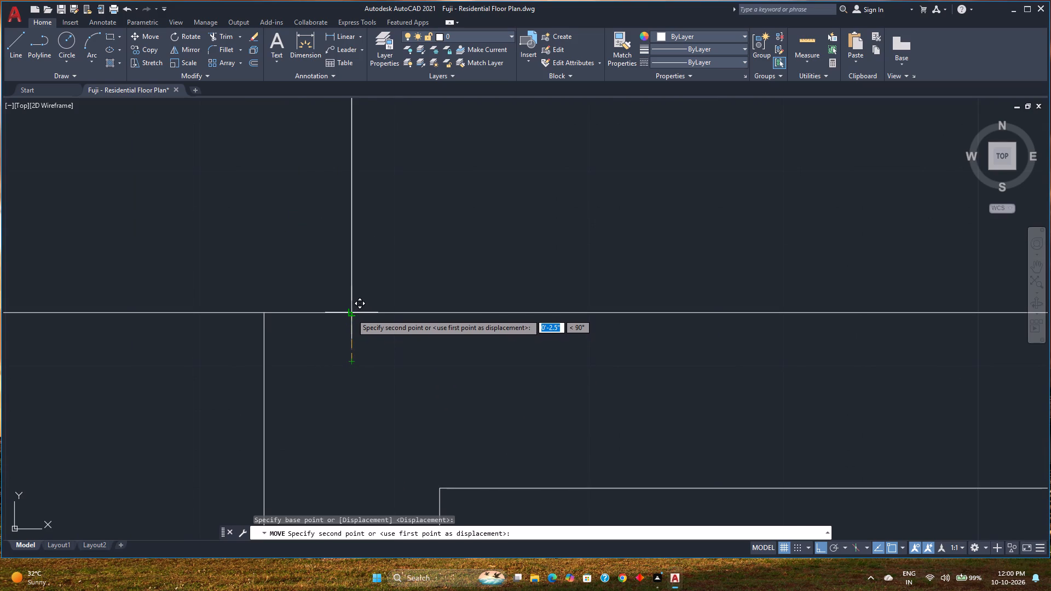
click(353, 281)
Move the four dimensions along the east wall about 9" straight east, clear of the wall's outer face.
scroll(411, 375, down, 7)
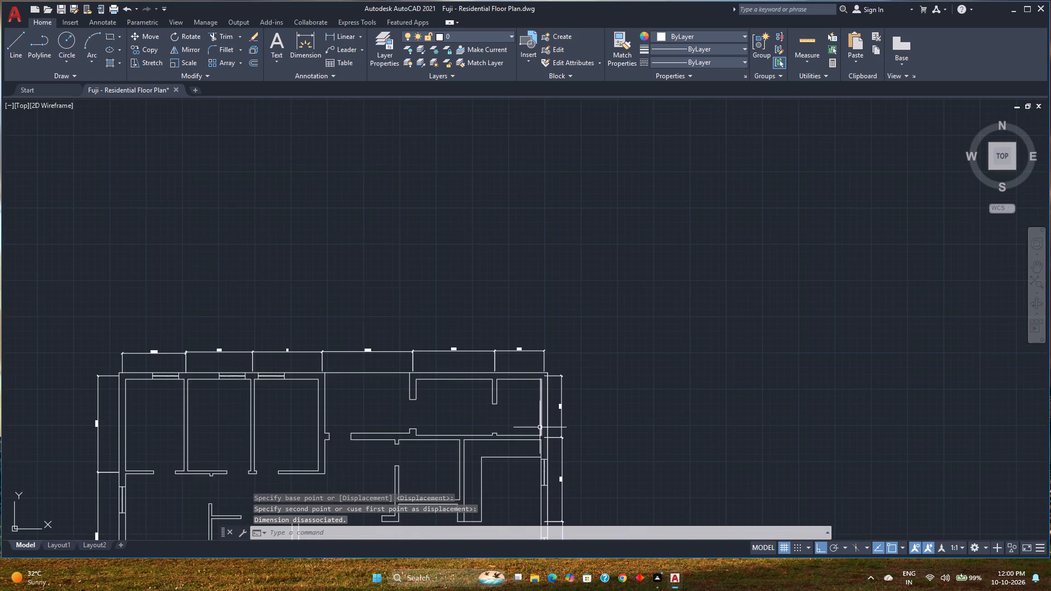
scroll(554, 426, up, 3)
middle_drag(554, 426, 550, 406)
scroll(536, 303, down, 5)
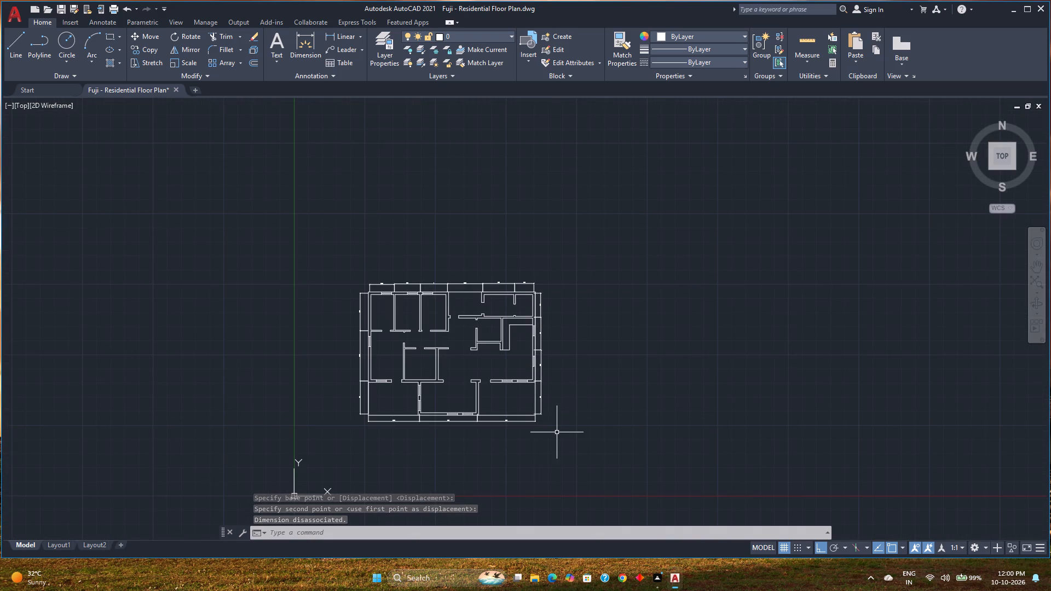
scroll(557, 427, up, 3)
click(554, 419)
scroll(495, 331, down, 1)
middle_drag(498, 331, 513, 508)
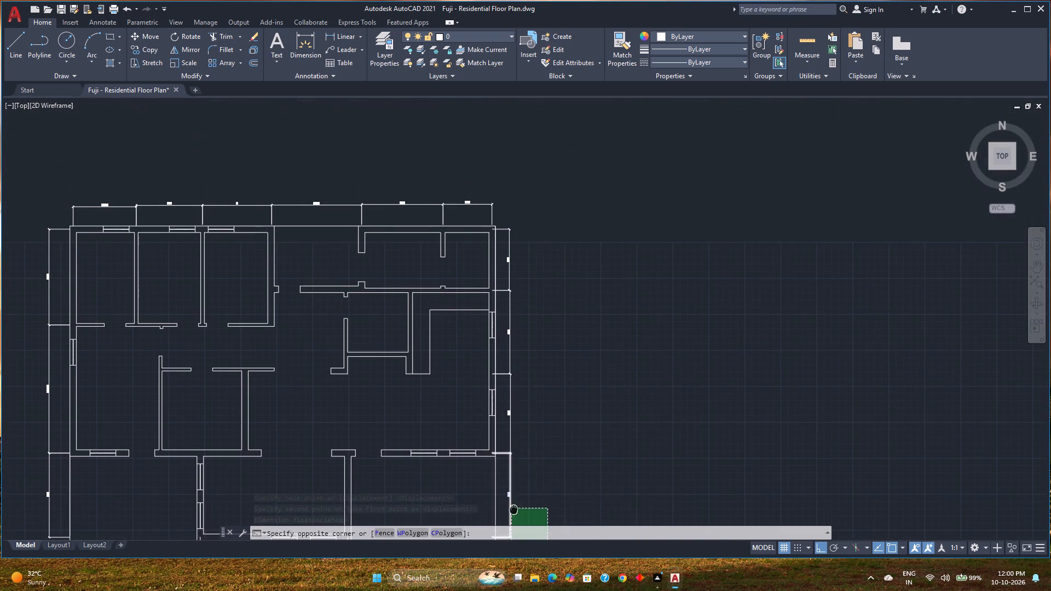
click(501, 220)
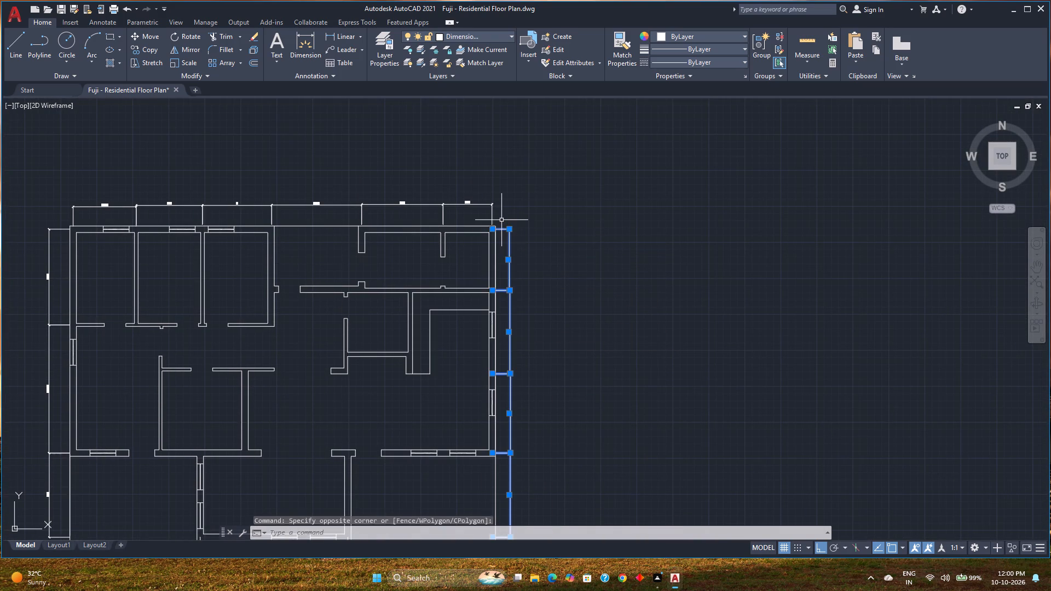
click(151, 38)
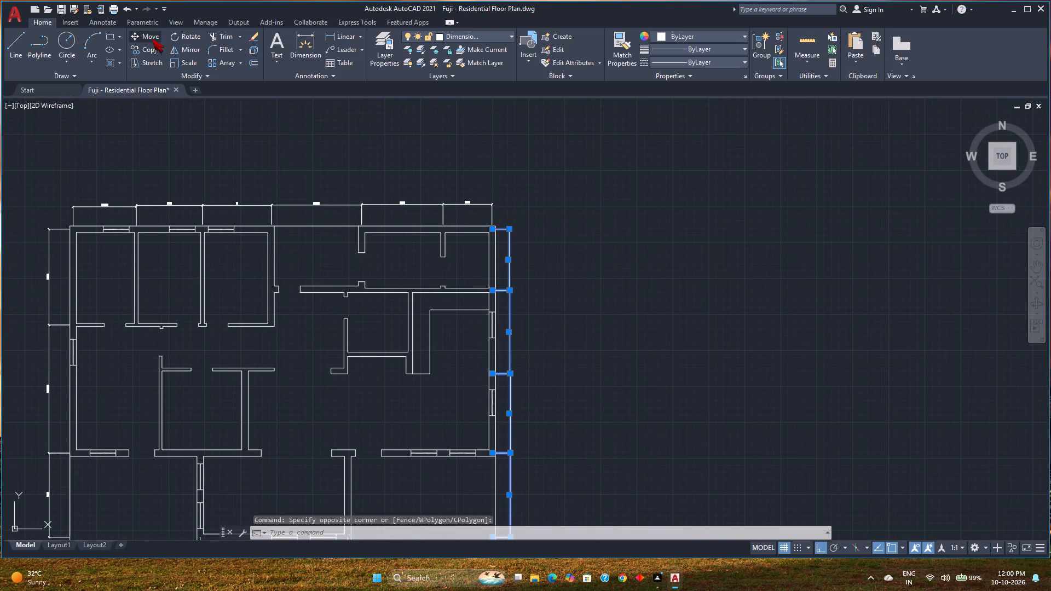
scroll(480, 228, up, 5)
scroll(526, 232, up, 2)
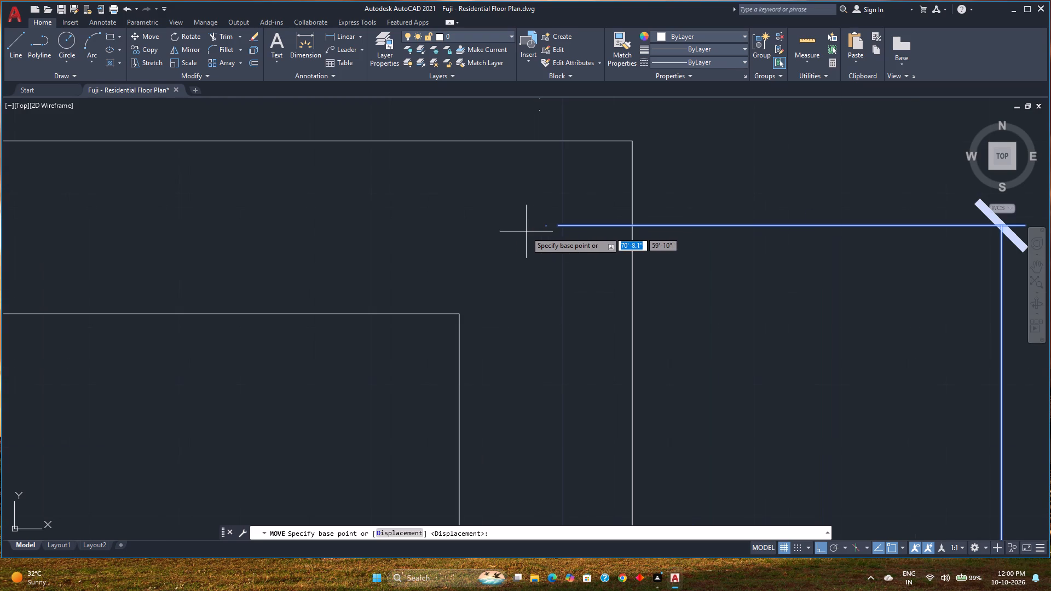
click(546, 225)
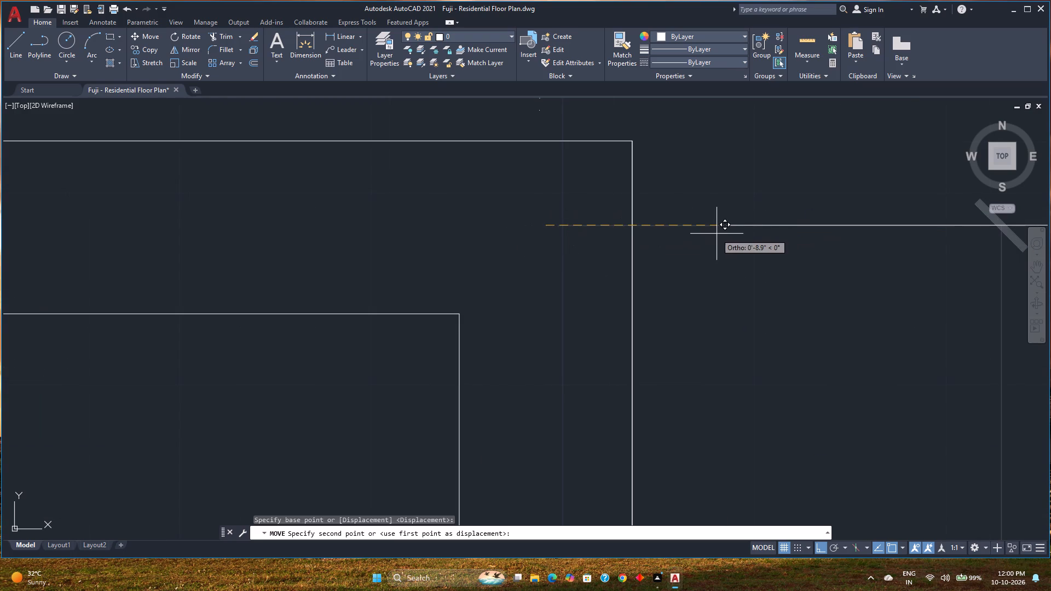
click(717, 234)
Move the three dimensions along the south wall about 8.5" straight south, clear of the wall's outer face.
scroll(565, 273, down, 6)
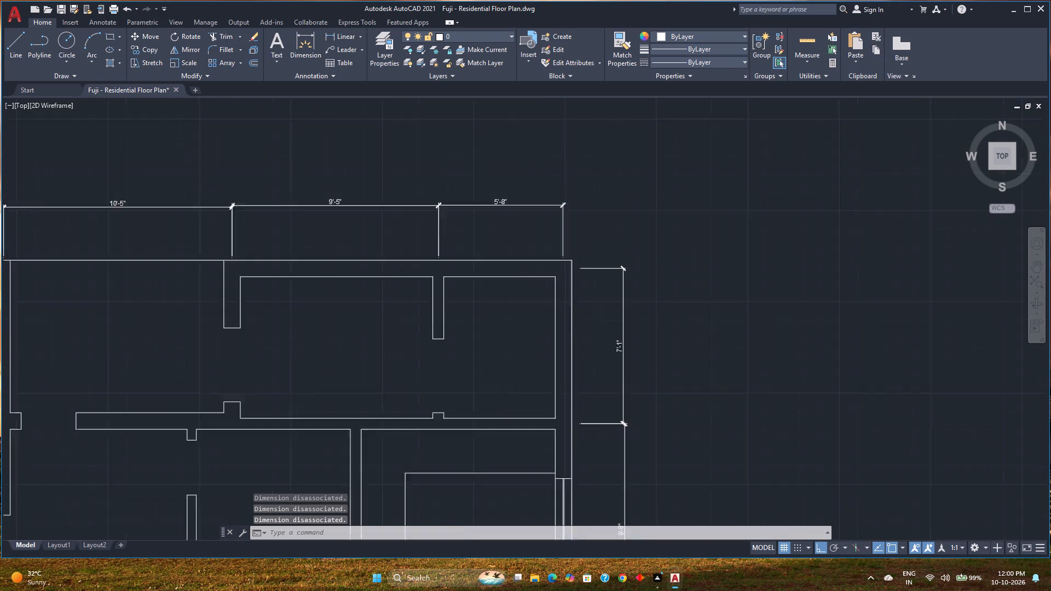
scroll(565, 273, down, 2)
middle_drag(450, 306, 710, 229)
scroll(687, 382, up, 3)
middle_drag(683, 379, 643, 324)
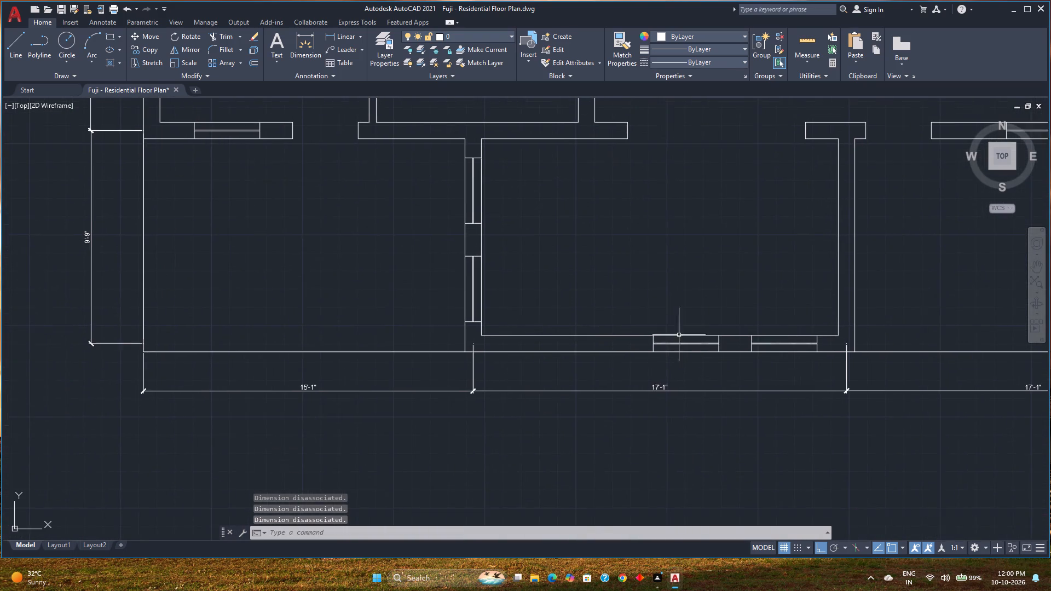
scroll(689, 346, down, 1)
middle_drag(689, 346, 349, 285)
click(737, 377)
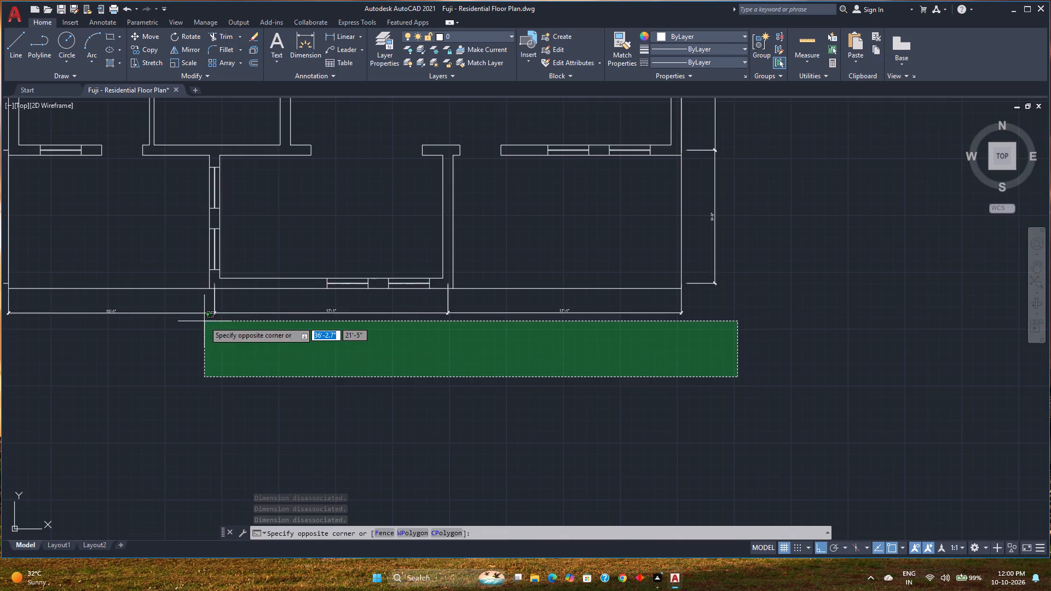
middle_drag(204, 321, 588, 344)
click(355, 327)
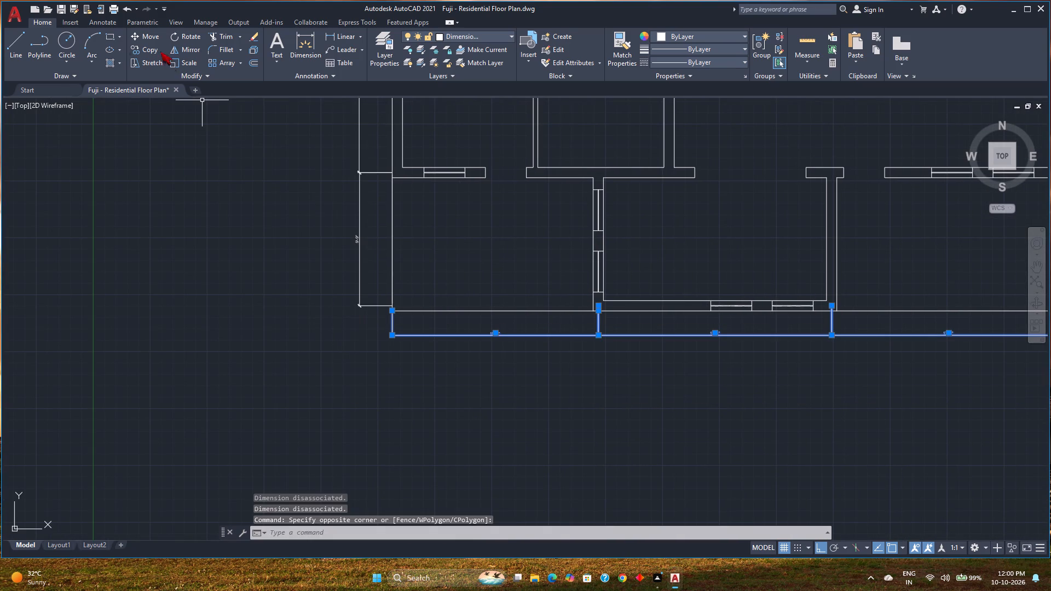
click(155, 37)
scroll(605, 307, up, 4)
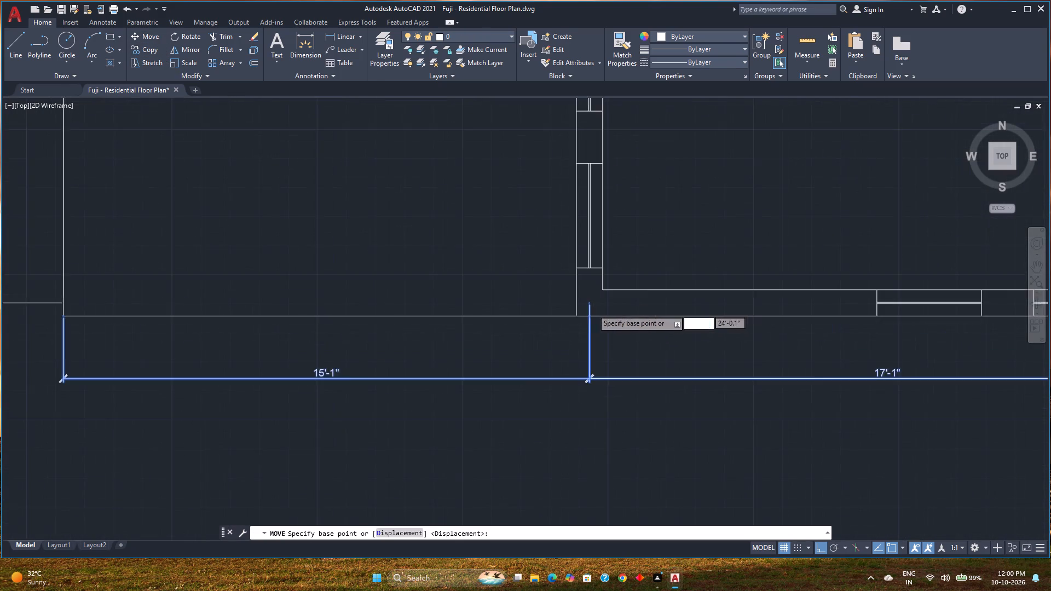
scroll(592, 309, up, 1)
click(579, 287)
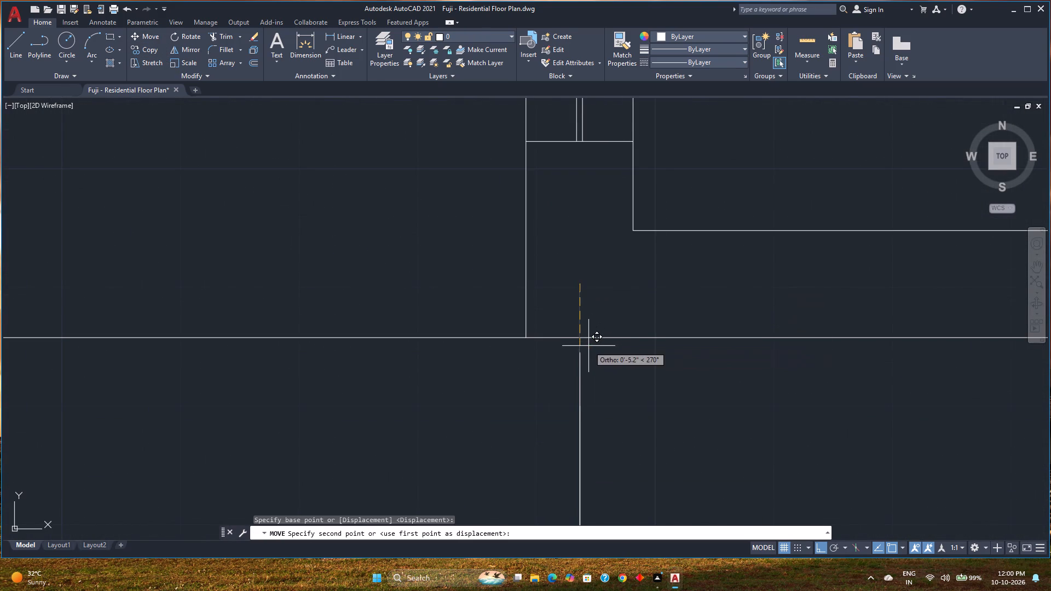
click(579, 385)
Move the three dimensions along the west wall about 6.5" straight west, clear of the wall's outer face.
scroll(428, 414, down, 2)
middle_drag(428, 414, 673, 392)
scroll(683, 386, down, 3)
middle_drag(510, 389, 721, 425)
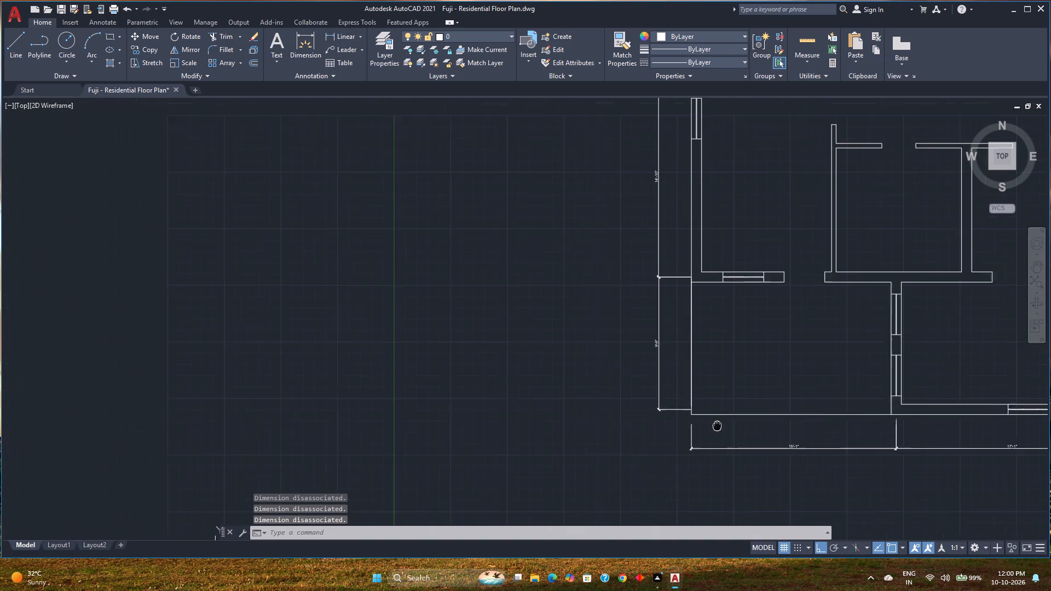
middle_drag(721, 425, 728, 426)
click(684, 437)
scroll(634, 292, down, 1)
middle_drag(637, 300, 682, 550)
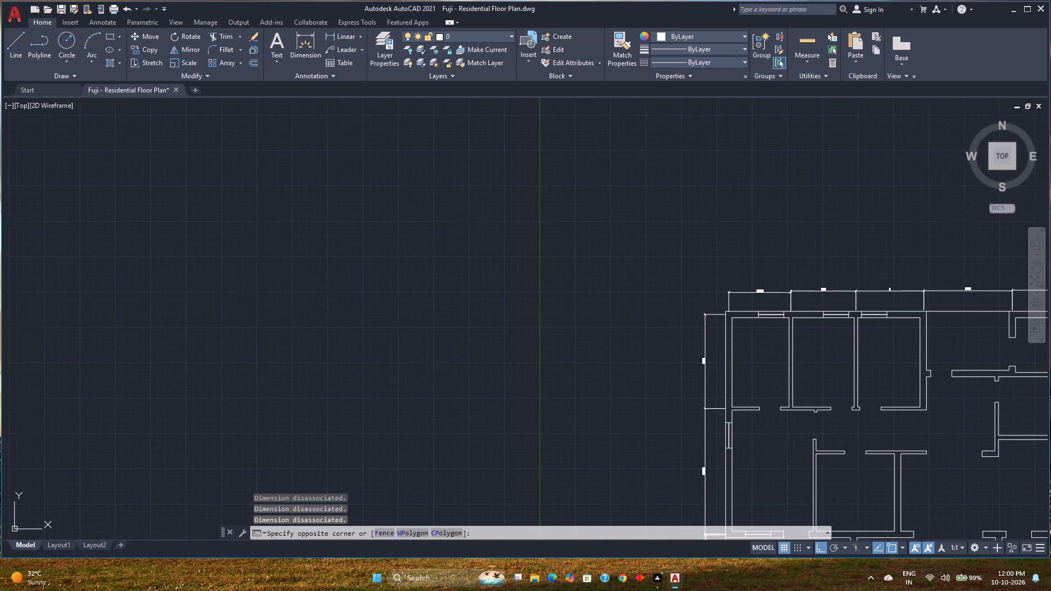
click(628, 308)
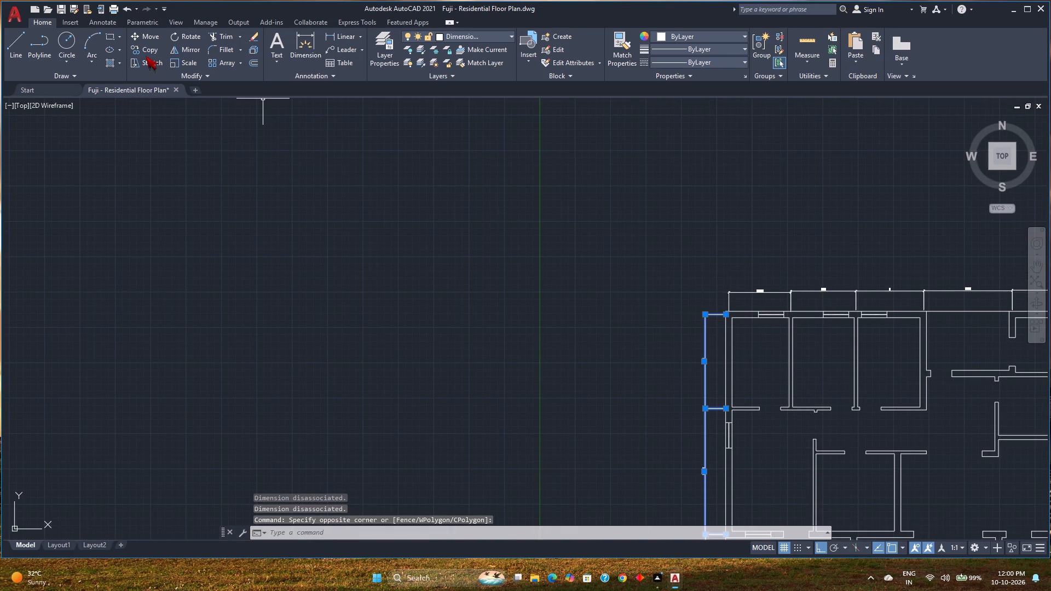
click(140, 35)
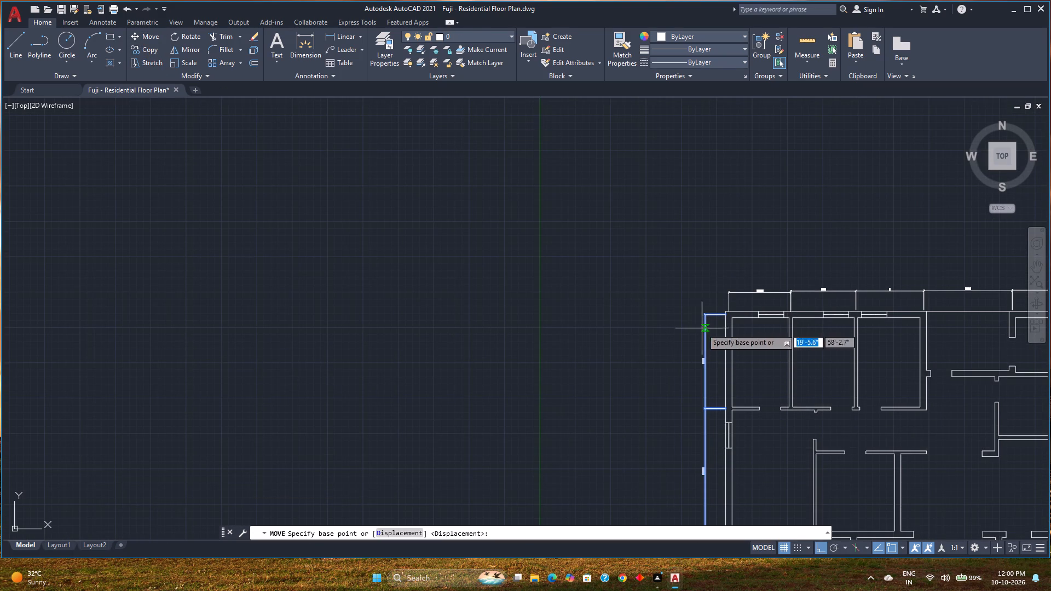
scroll(752, 302, up, 3)
scroll(652, 366, up, 4)
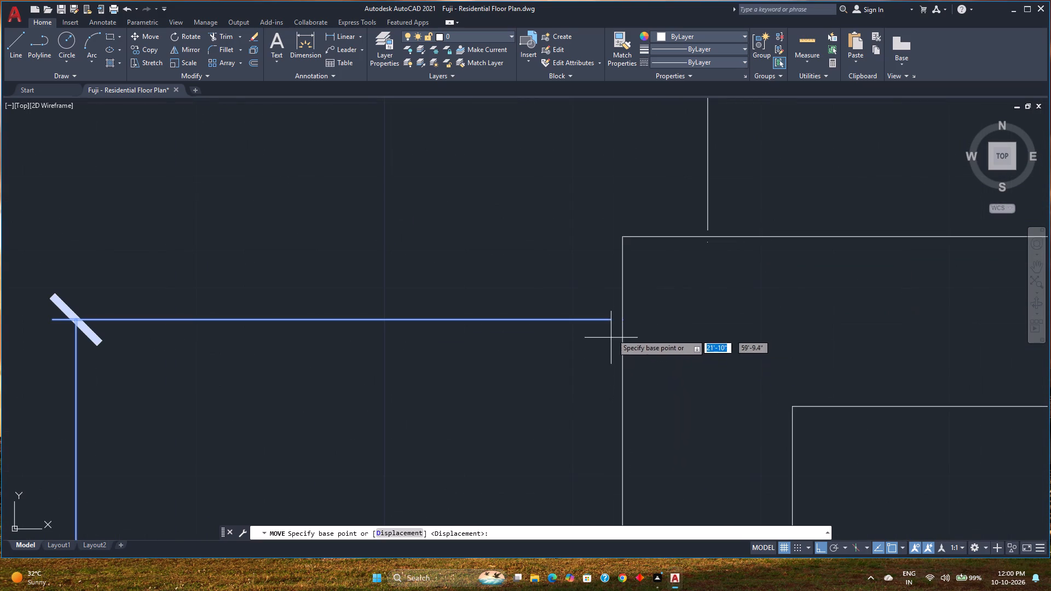
click(622, 318)
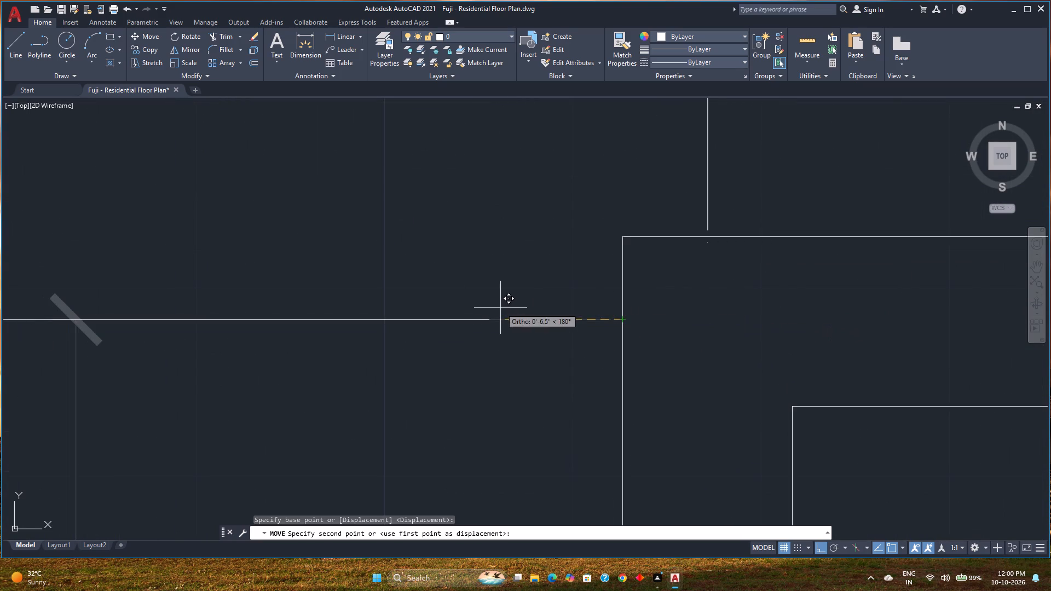
click(500, 308)
Move the westernmost north-wall dimension about 2" straight north, in line with the neighbouring dimension.
scroll(718, 317, down, 2)
middle_drag(718, 317, 441, 440)
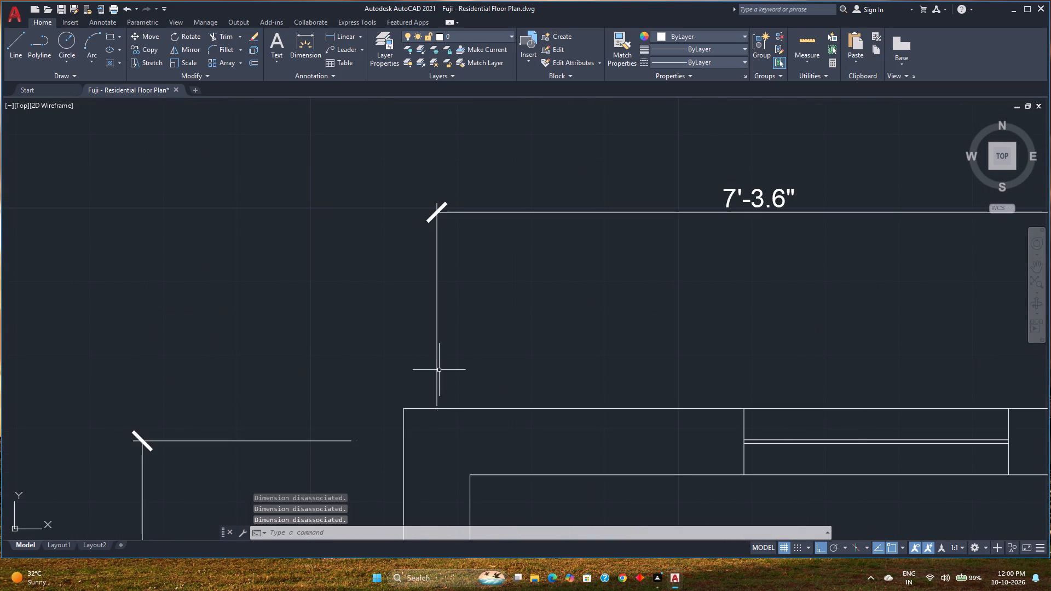
click(437, 370)
middle_drag(603, 351, 252, 386)
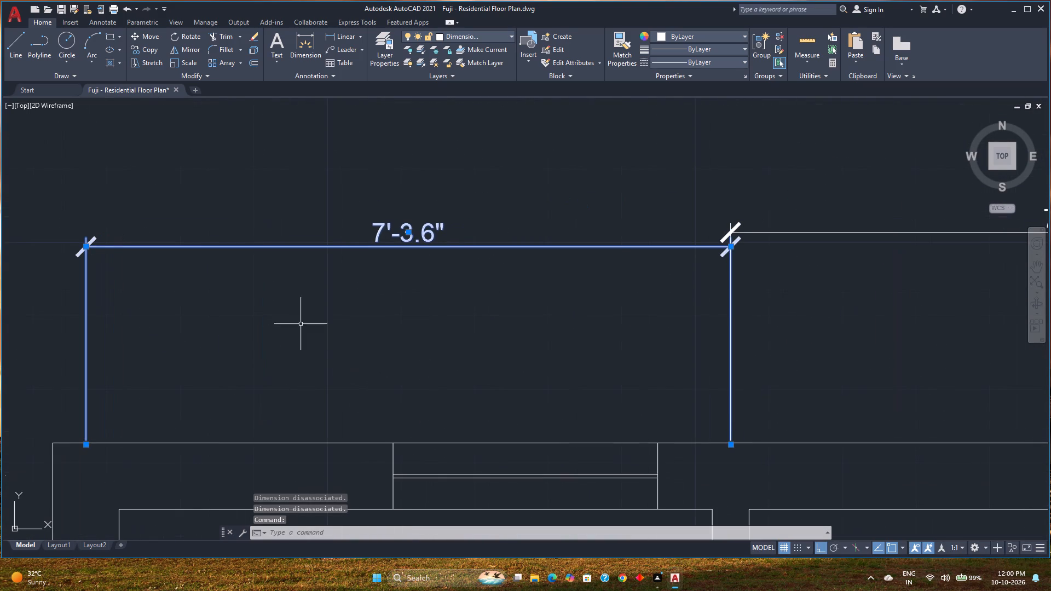
click(157, 32)
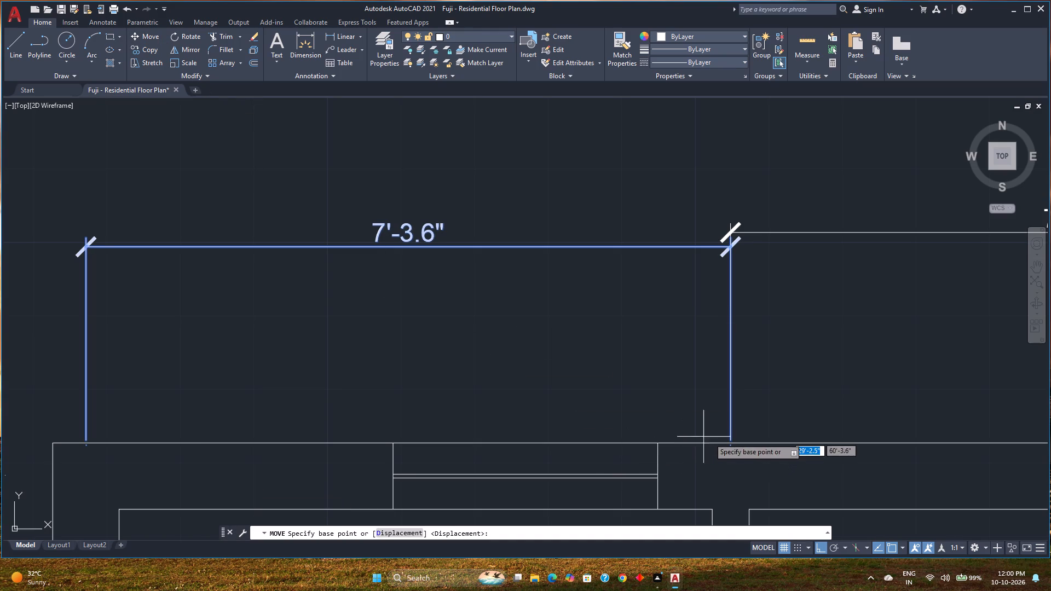
scroll(714, 441, up, 1)
click(738, 451)
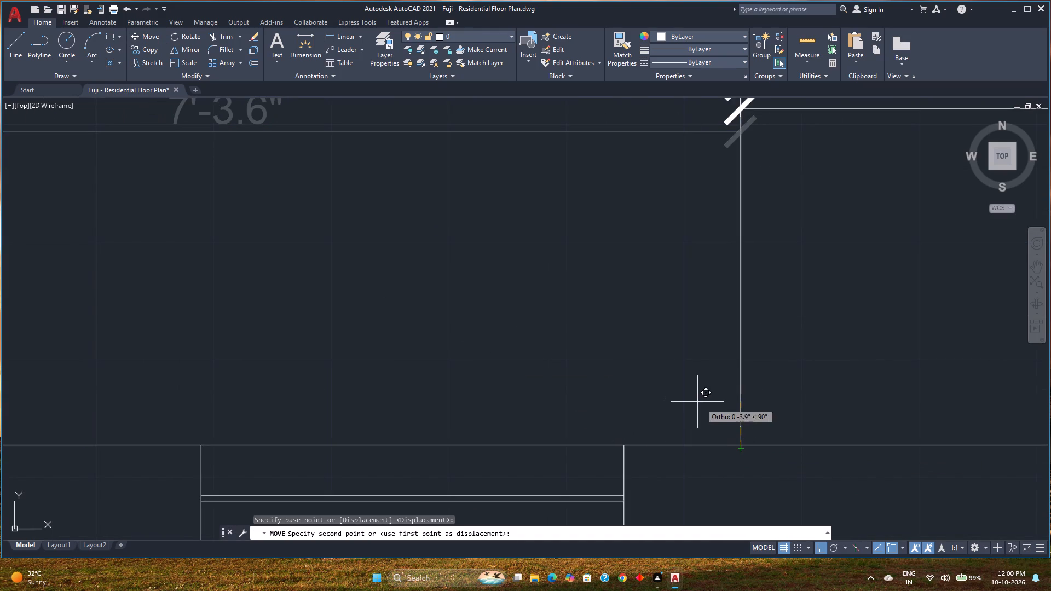
click(739, 427)
Save the drawing.
scroll(591, 436, down, 3)
middle_drag(717, 471, 709, 467)
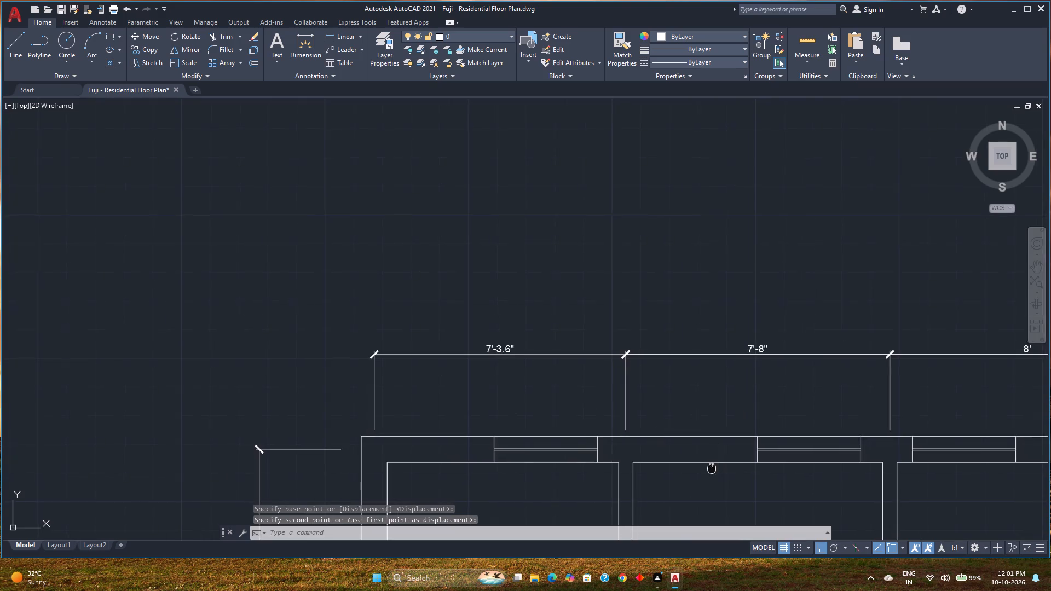
middle_drag(709, 467, 477, 380)
scroll(440, 366, down, 2)
middle_drag(572, 410, 205, 231)
scroll(280, 120, down, 2)
middle_drag(294, 248, 365, 244)
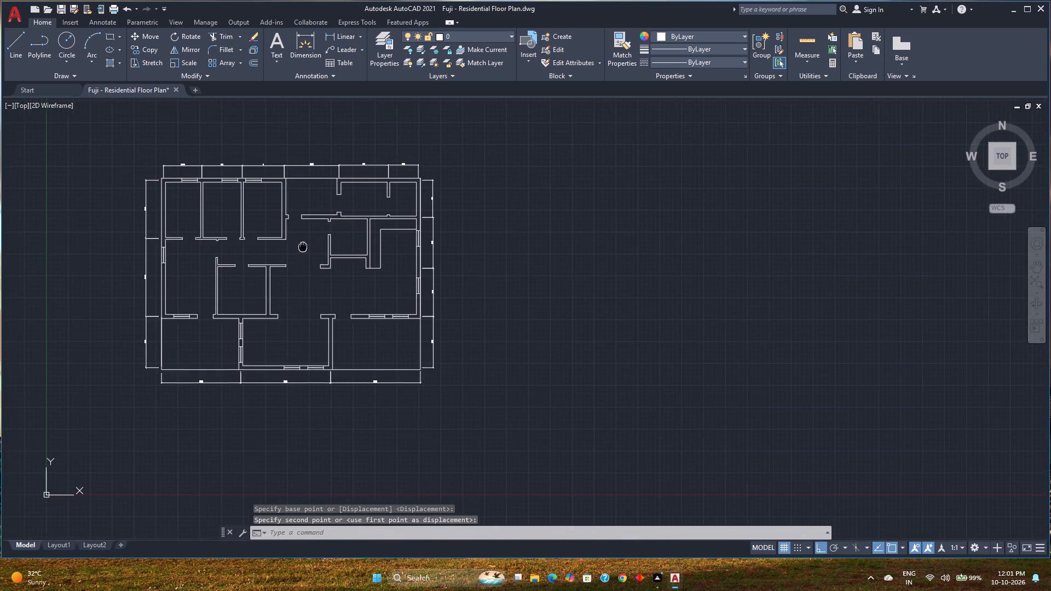
middle_drag(365, 244, 438, 239)
key(ctrl+s)
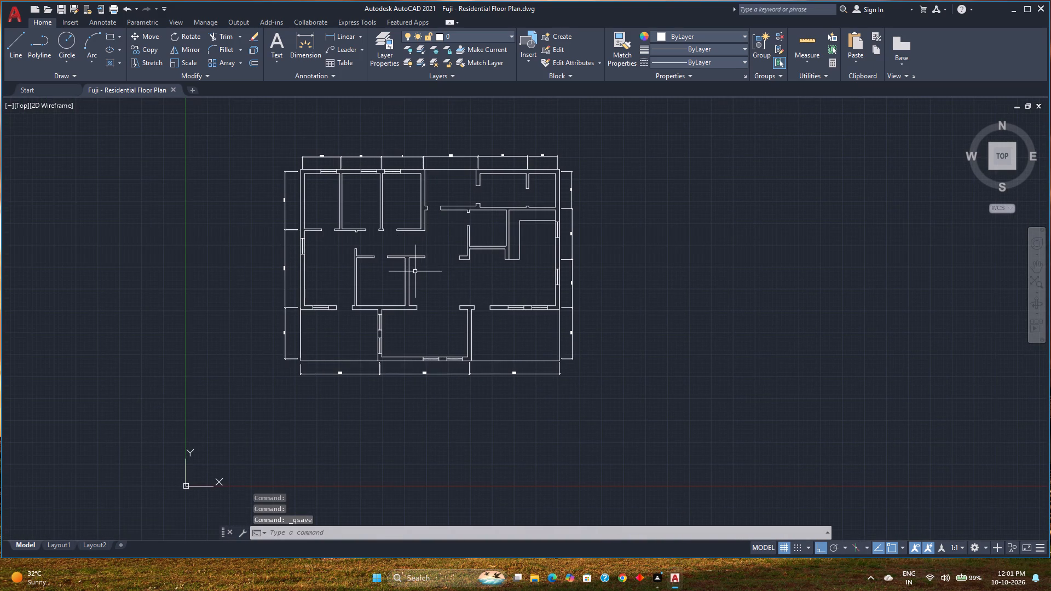
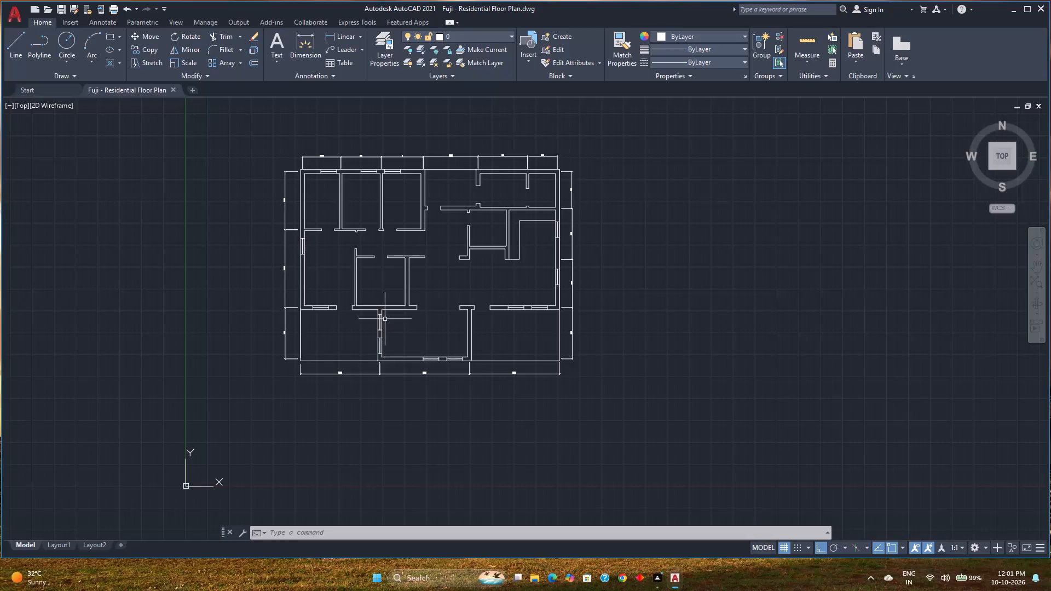
Look over the whole floor plan and its perimeter dimensions.
scroll(430, 320, up, 1)
middle_drag(432, 320, 484, 446)
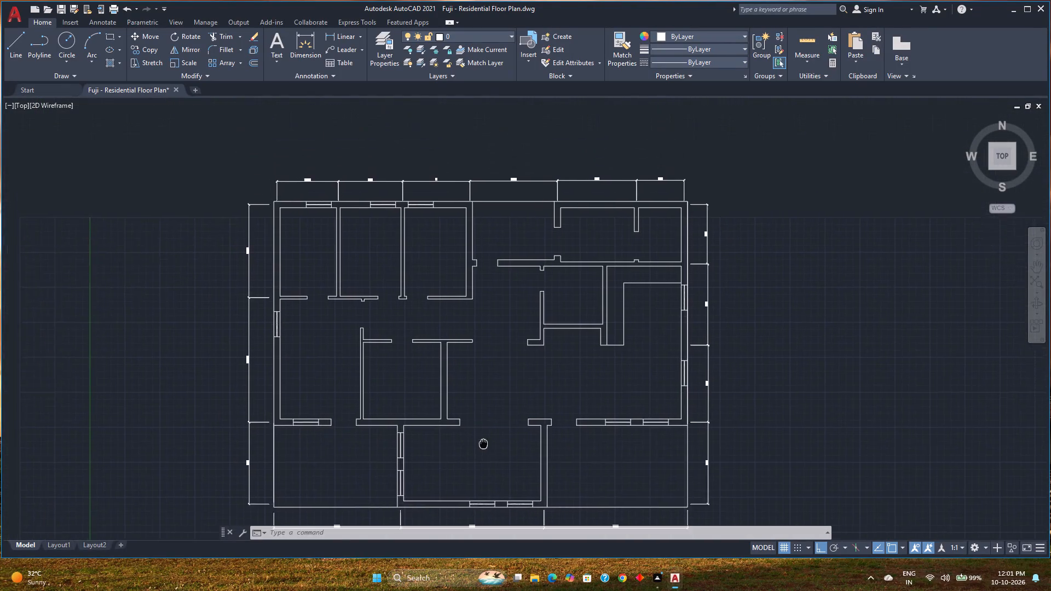
middle_drag(484, 446, 464, 378)
scroll(449, 335, up, 1)
middle_drag(452, 338, 469, 376)
scroll(457, 339, down, 1)
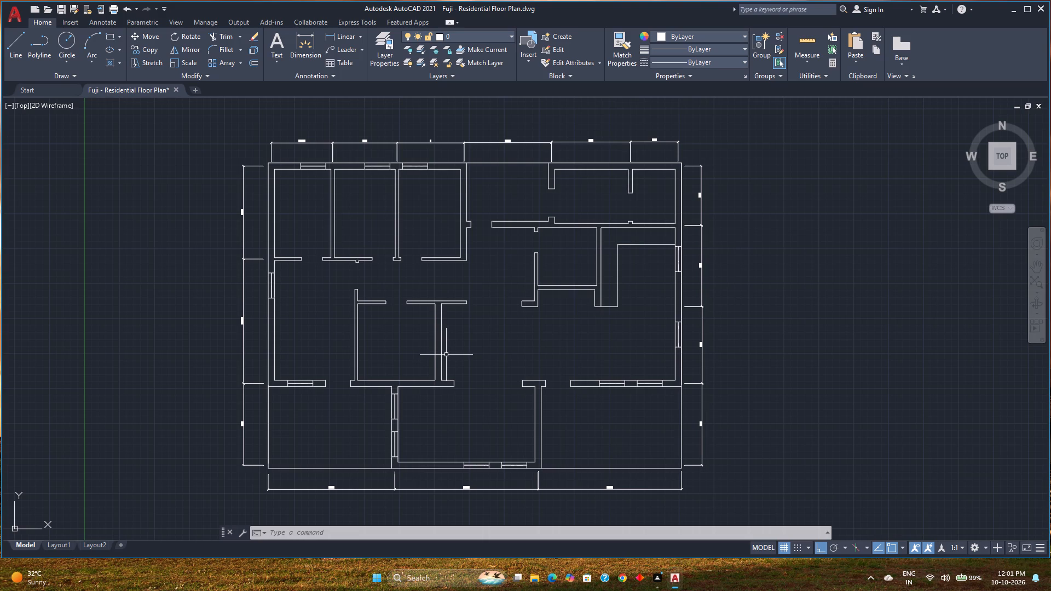
scroll(447, 352, down, 1)
scroll(447, 352, up, 1)
scroll(447, 352, down, 1)
scroll(447, 352, up, 1)
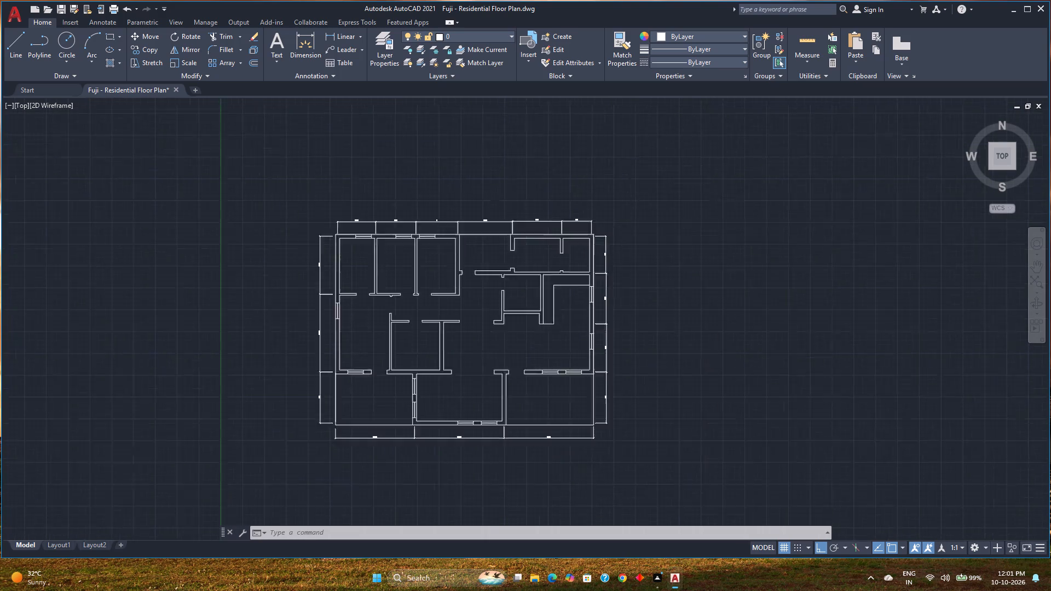
scroll(581, 286, down, 1)
scroll(615, 264, up, 1)
Offset the L-shaped counter edge in the east room by 9" toward the walls behind it.
middle_drag(617, 263, 539, 305)
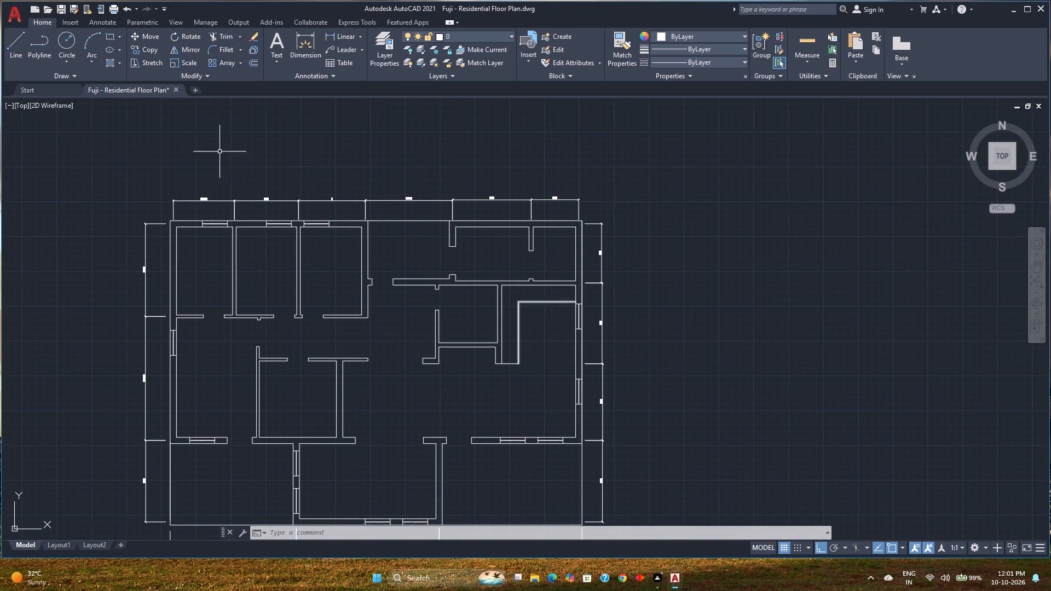
click(255, 60)
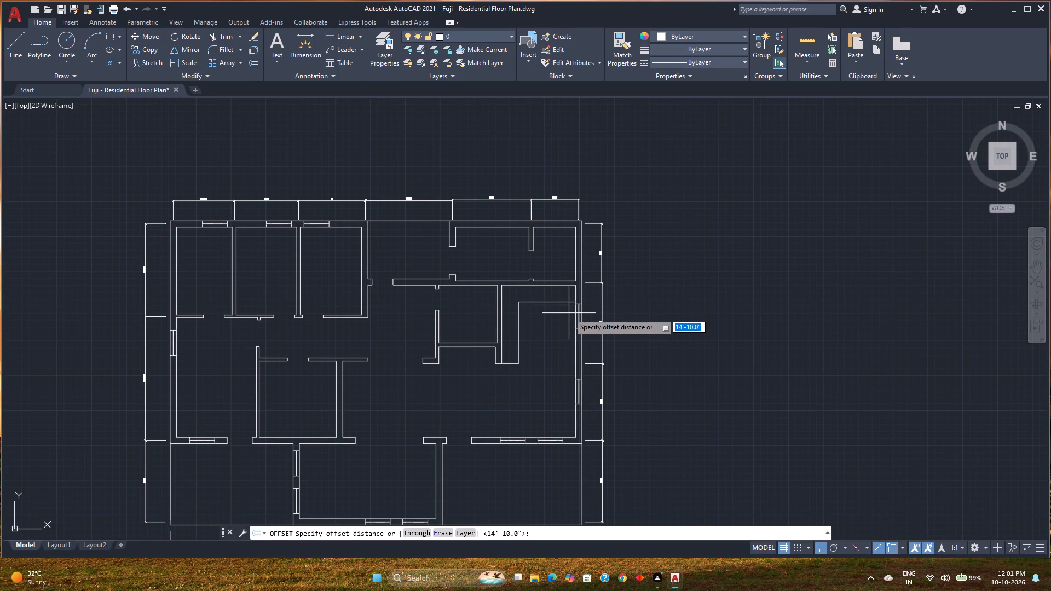
key(3)
key(Return)
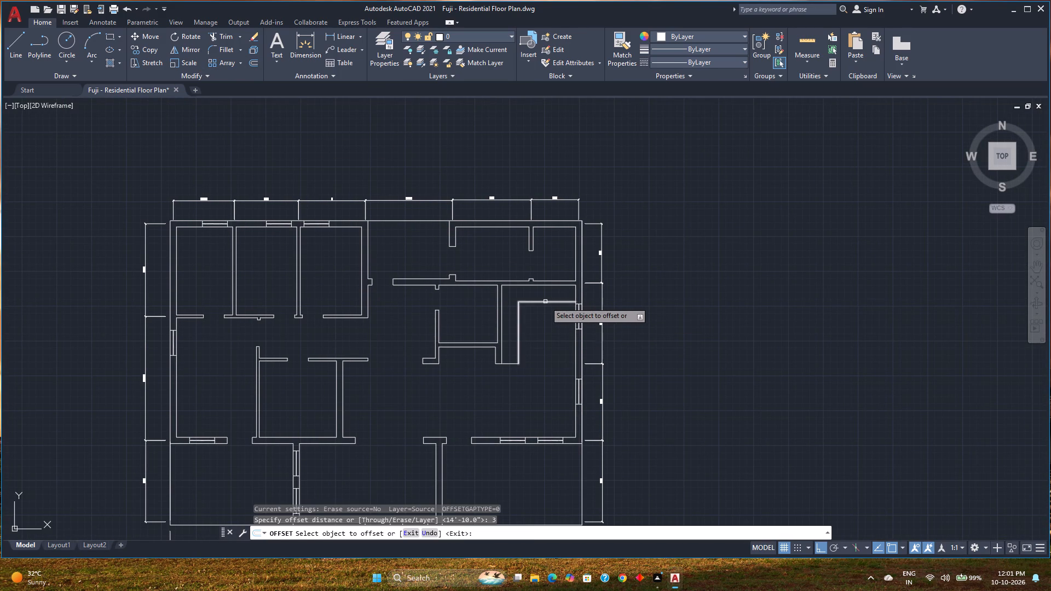
click(545, 302)
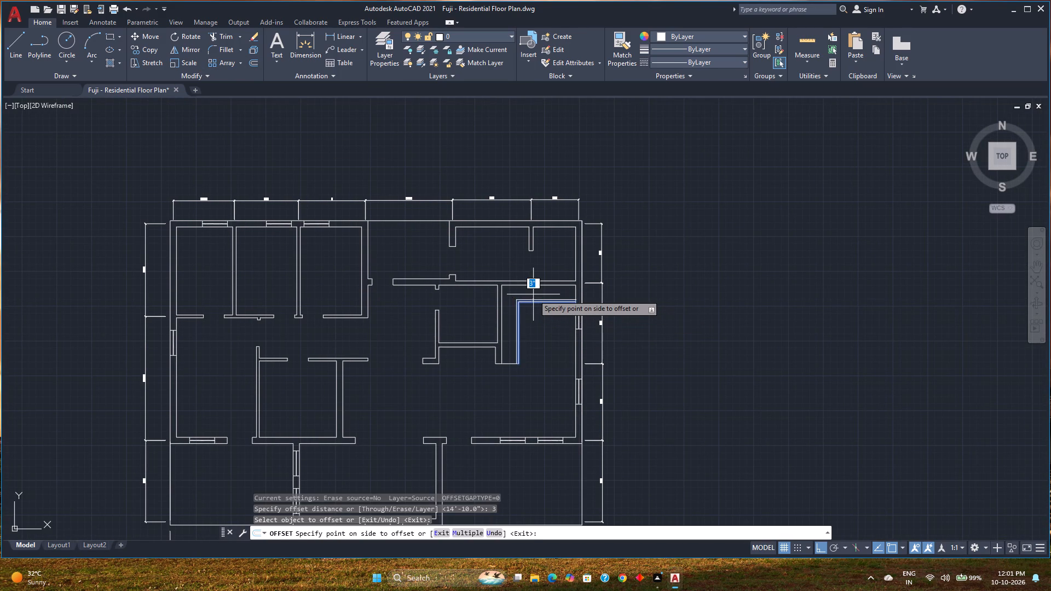
key(9)
key(Return)
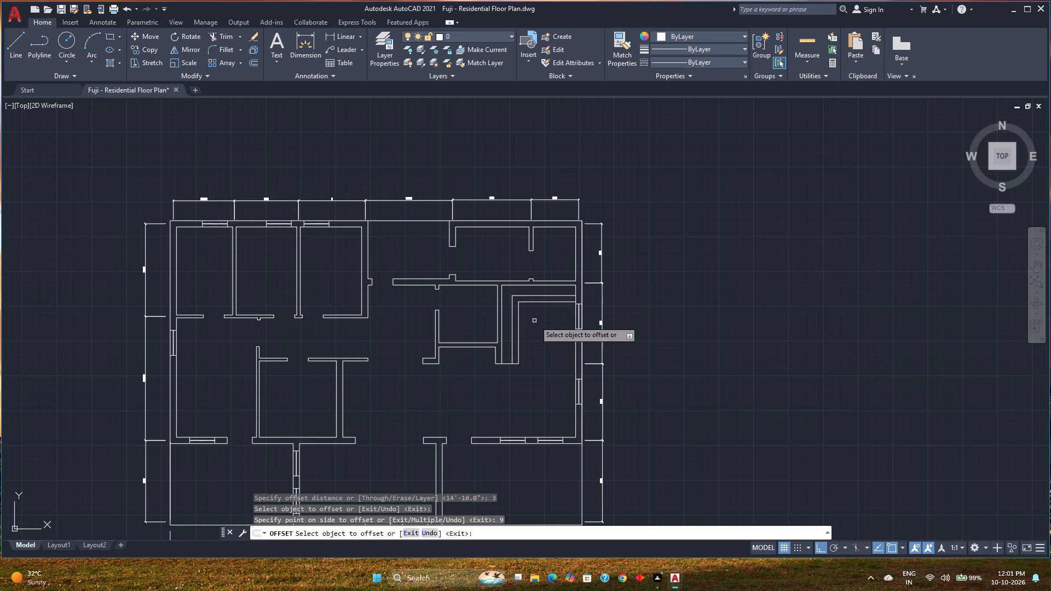
key(space)
Open the Linetype Manager's list of linetypes available to load.
scroll(541, 318, up, 2)
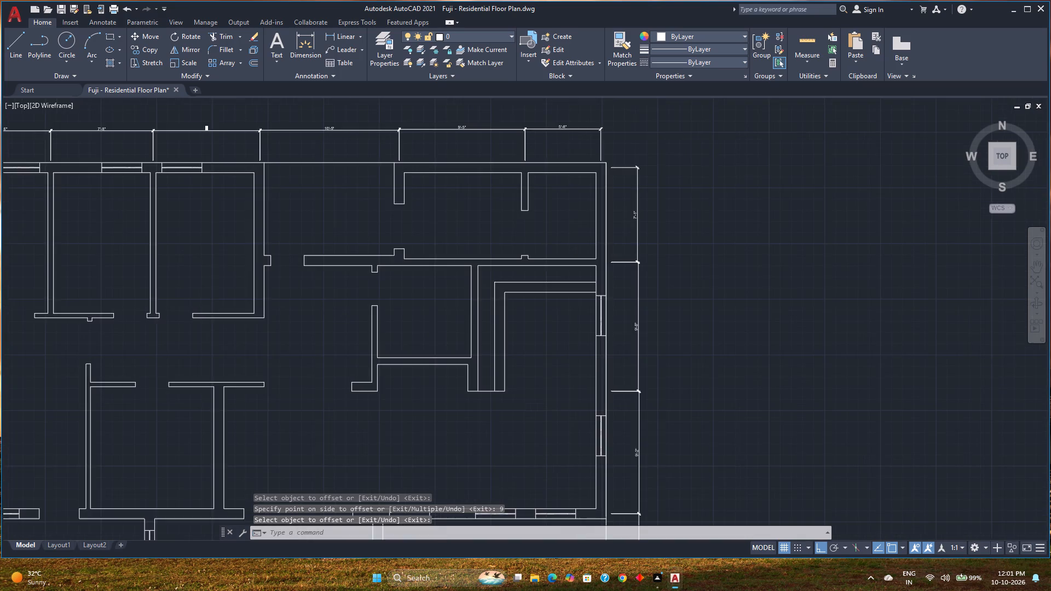
middle_drag(542, 318, 493, 395)
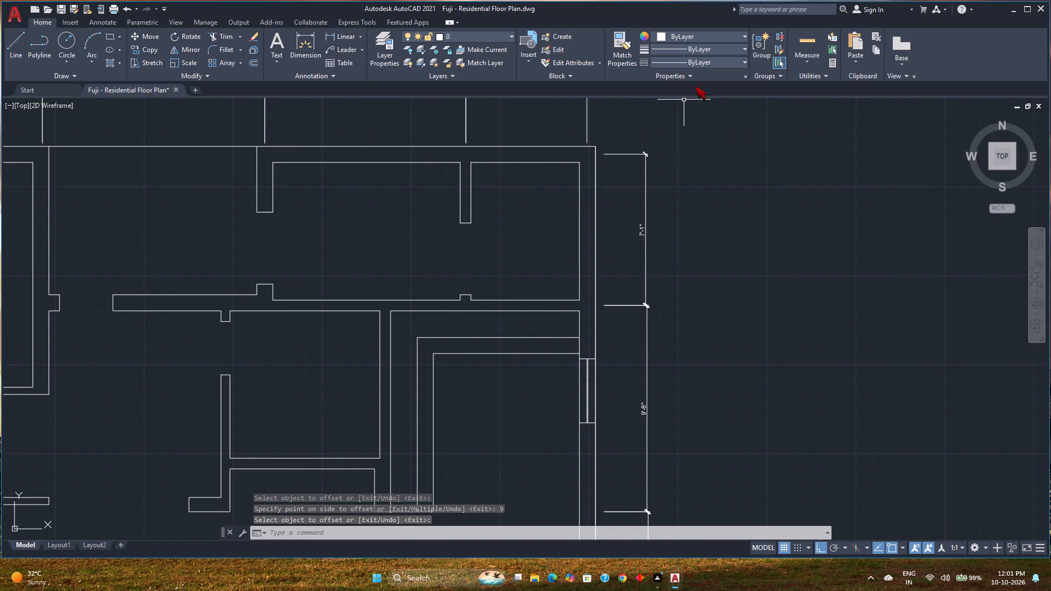
click(709, 59)
click(680, 117)
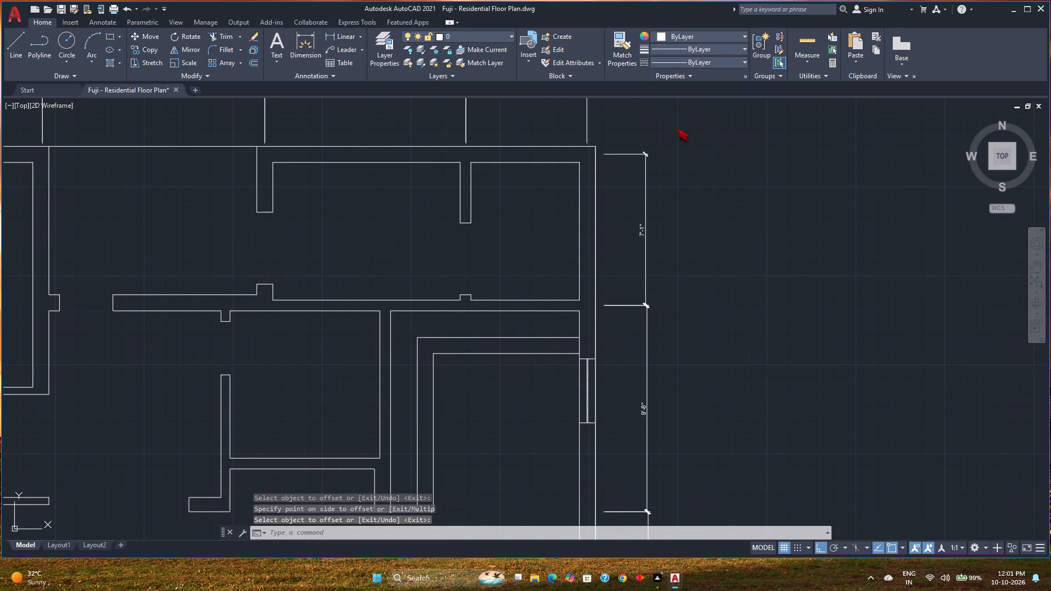
click(507, 140)
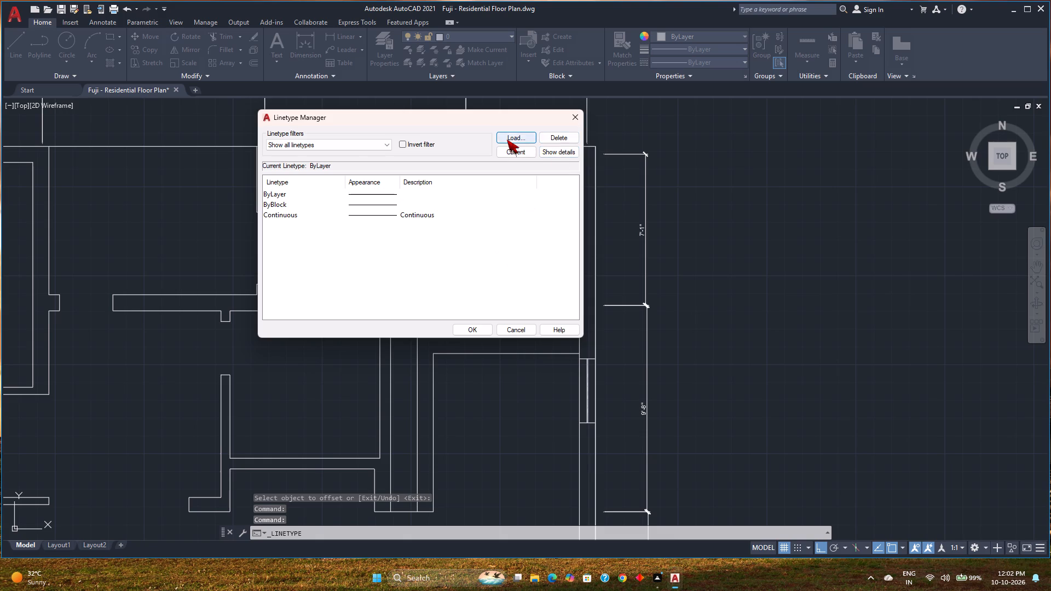
Look through the available linetypes for a suitable dashed style.
scroll(460, 232, down, 1)
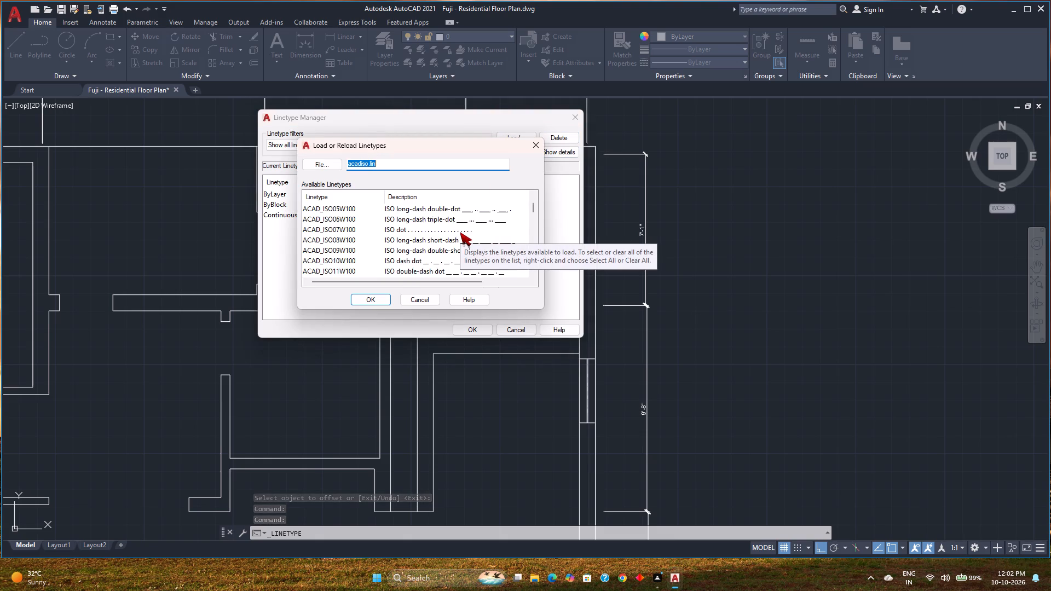
scroll(460, 232, down, 6)
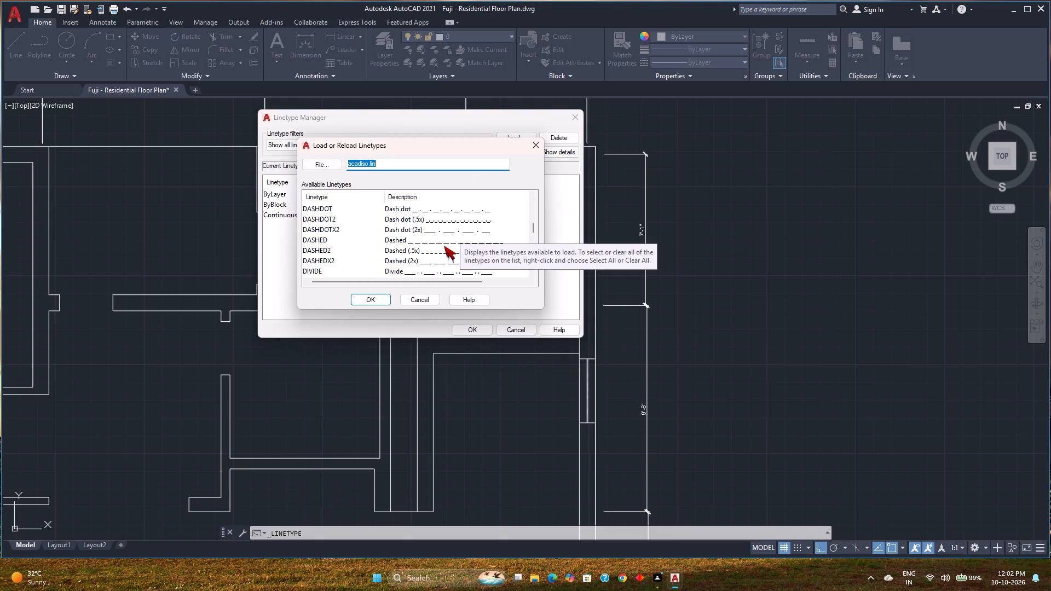
scroll(423, 239, down, 4)
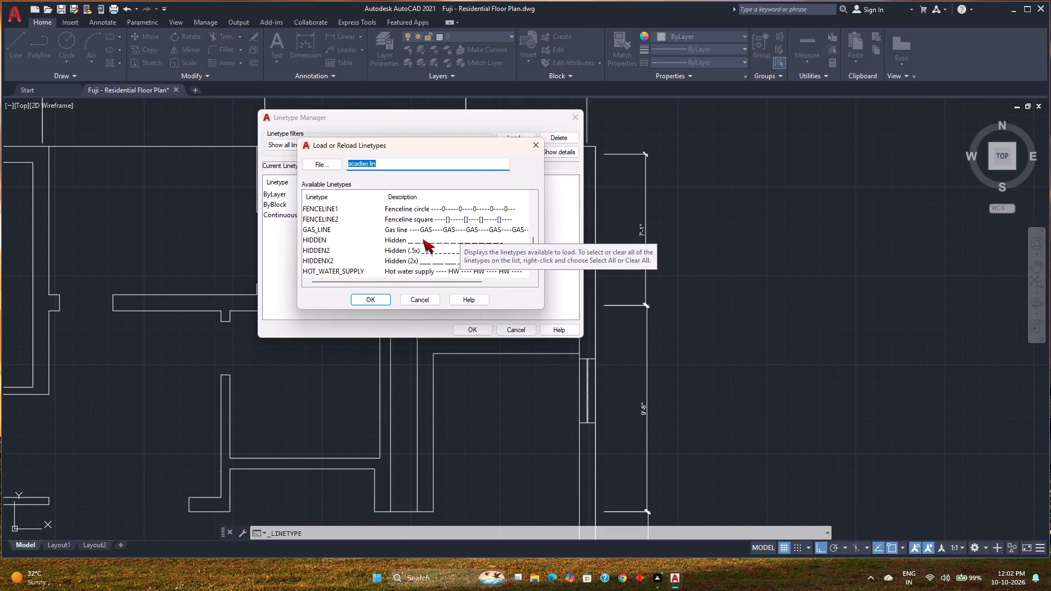
scroll(423, 239, down, 5)
scroll(423, 240, up, 3)
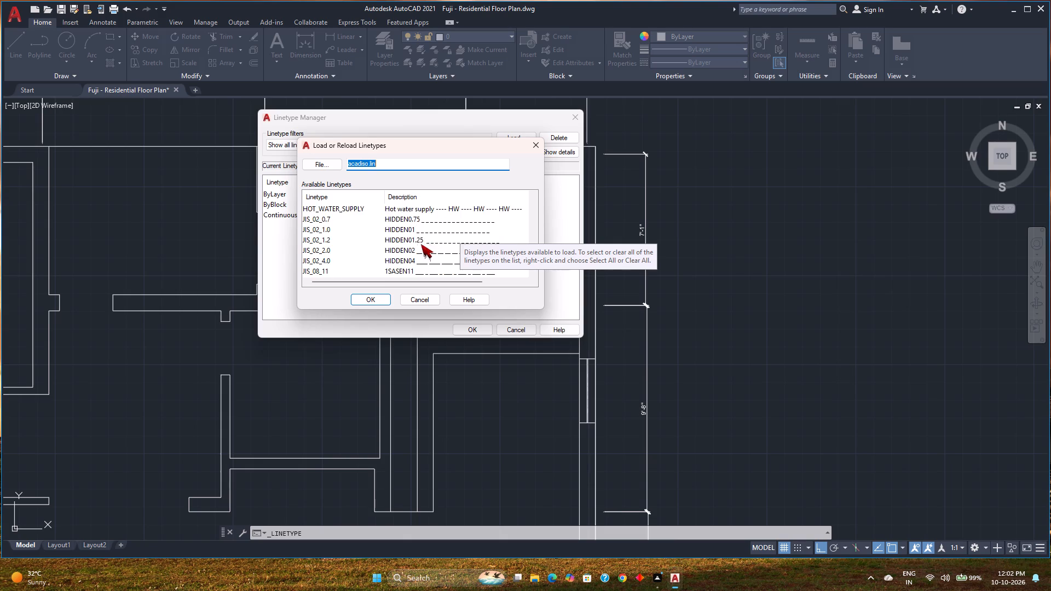
scroll(421, 244, up, 7)
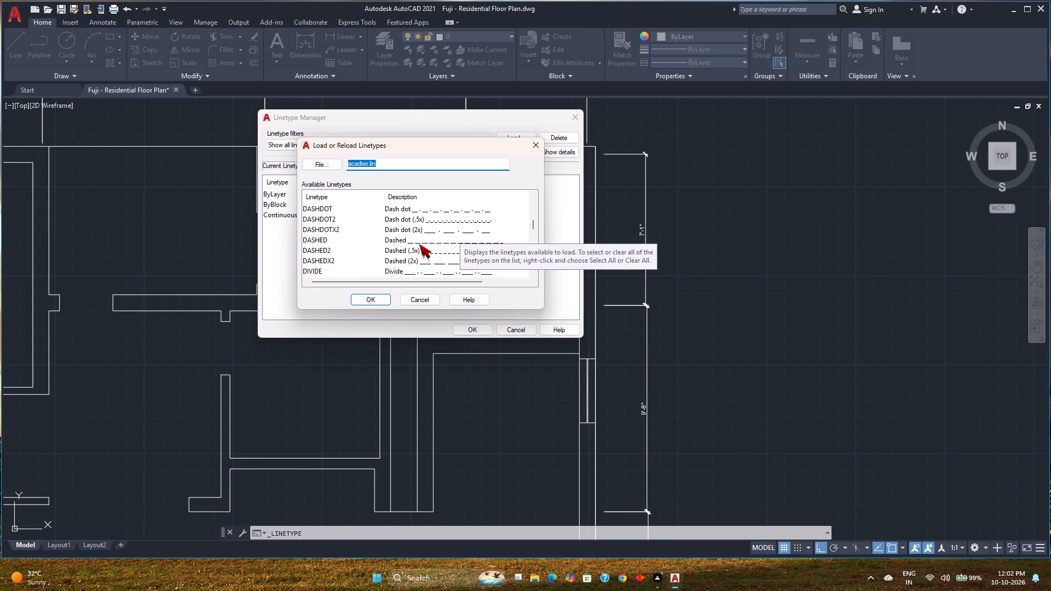
scroll(419, 244, up, 7)
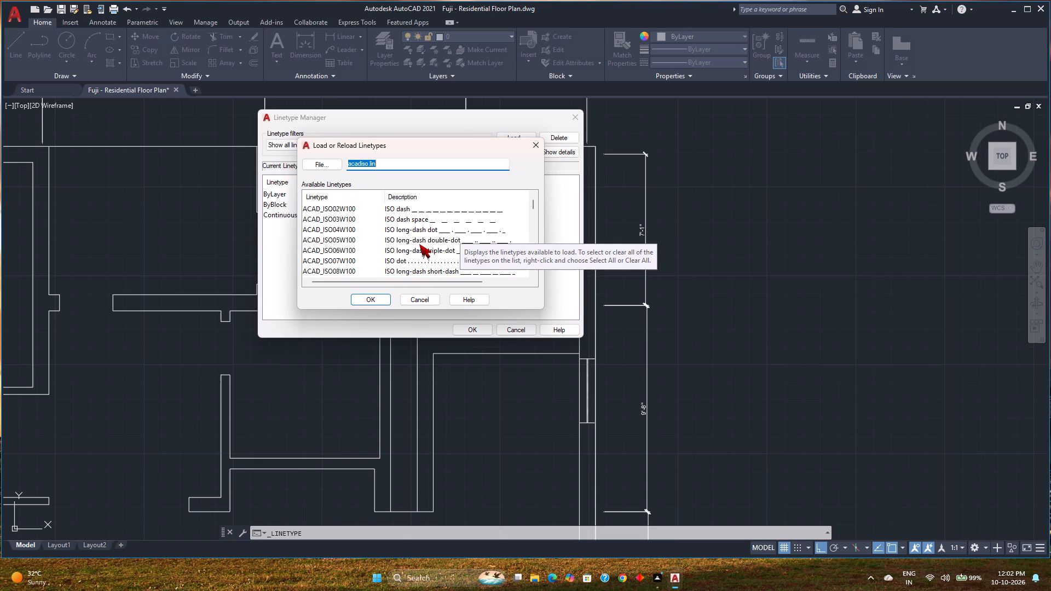
scroll(419, 244, up, 2)
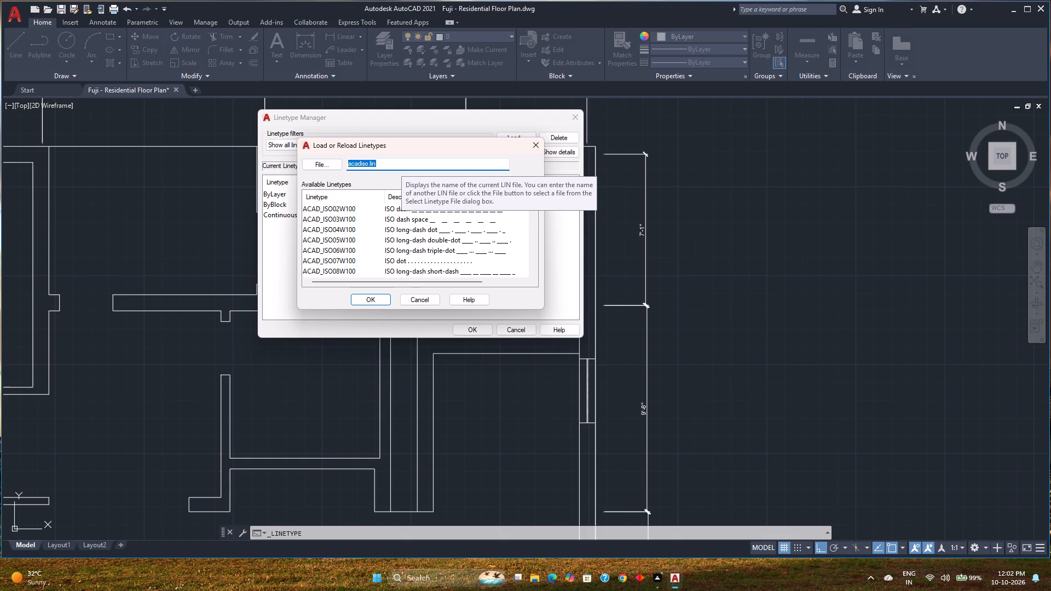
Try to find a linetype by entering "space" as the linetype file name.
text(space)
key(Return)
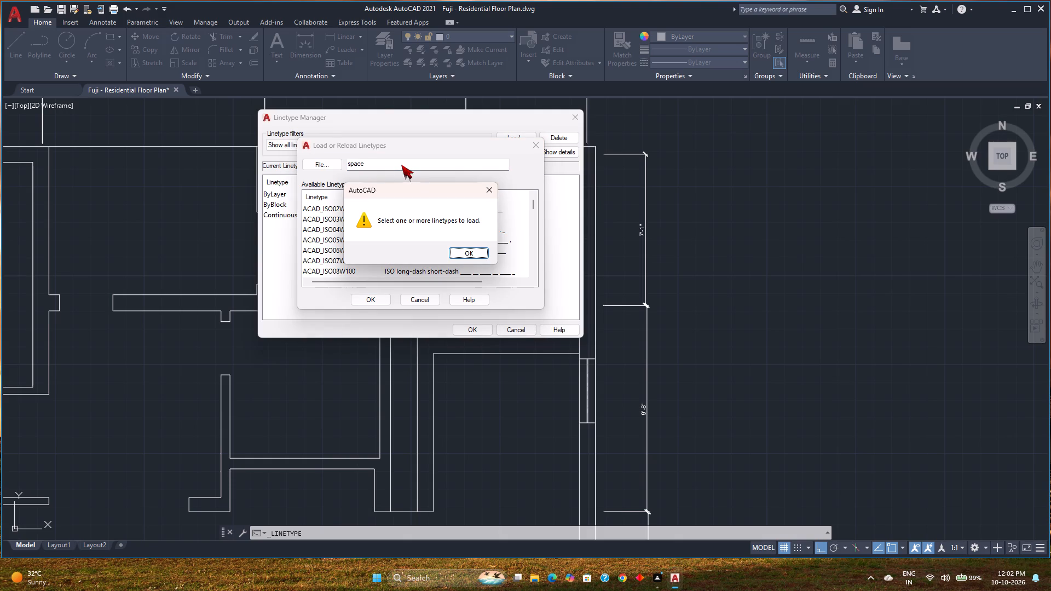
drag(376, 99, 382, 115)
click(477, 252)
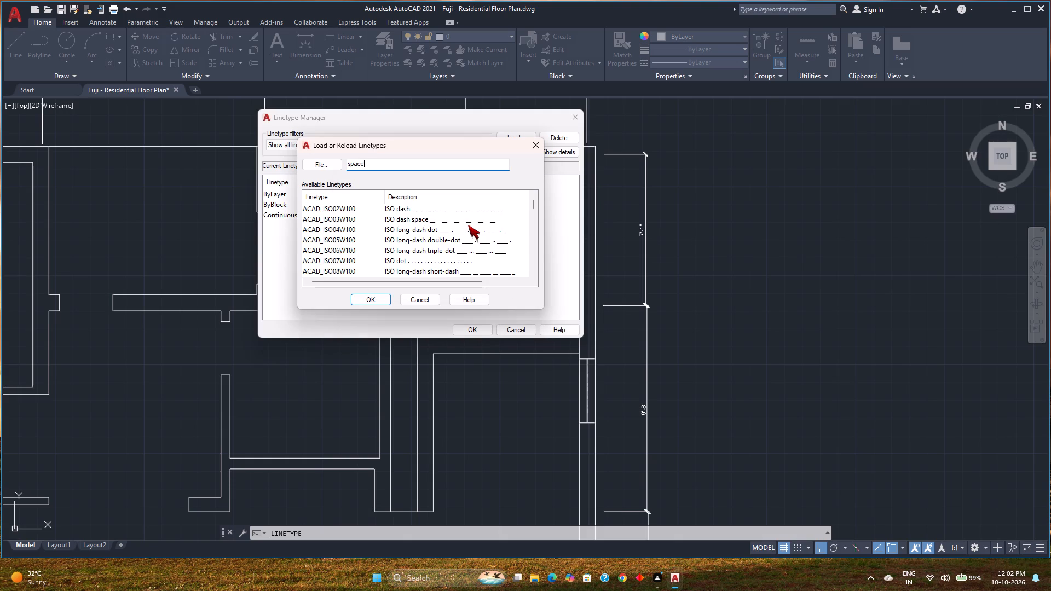
Load the ACAD_ISO03W100 (ISO dash space) linetype into the drawing.
click(467, 222)
click(367, 298)
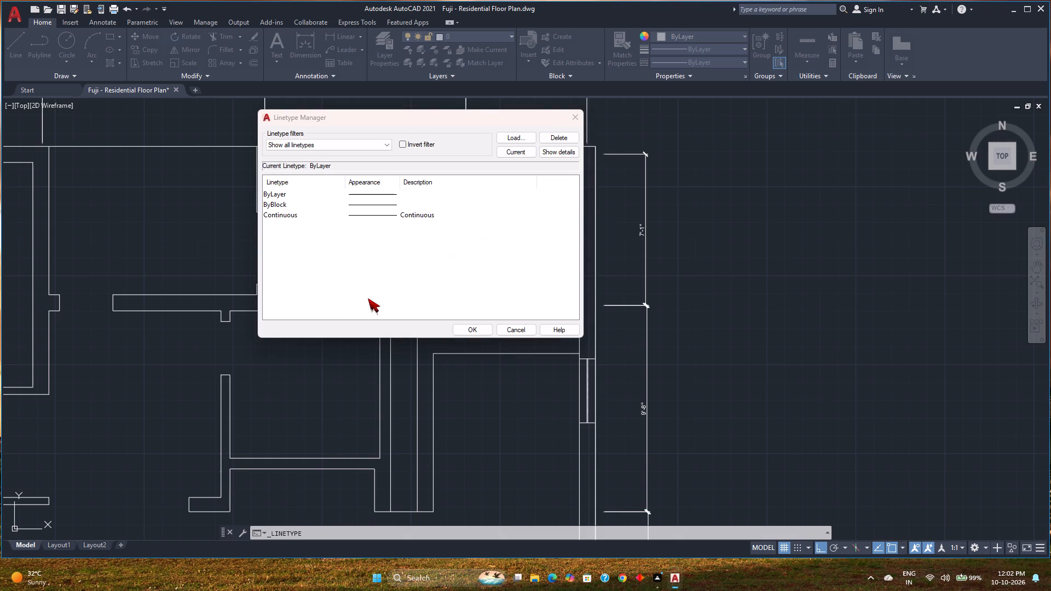
click(486, 328)
Apply the ACAD_ISO03W100 linetype to the L-shaped line offset from the counter edge.
click(487, 337)
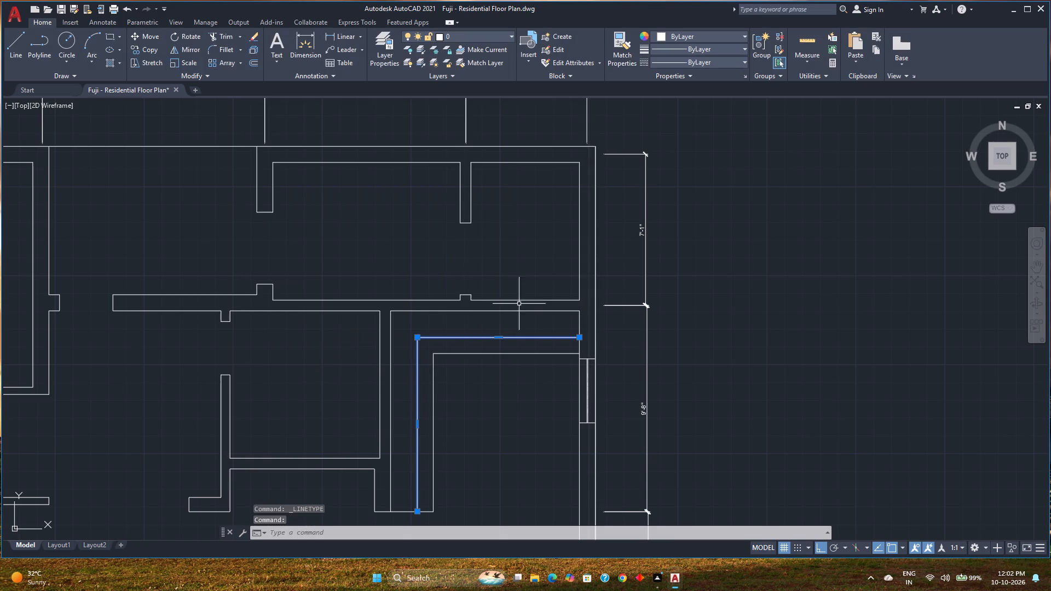
click(716, 61)
click(702, 103)
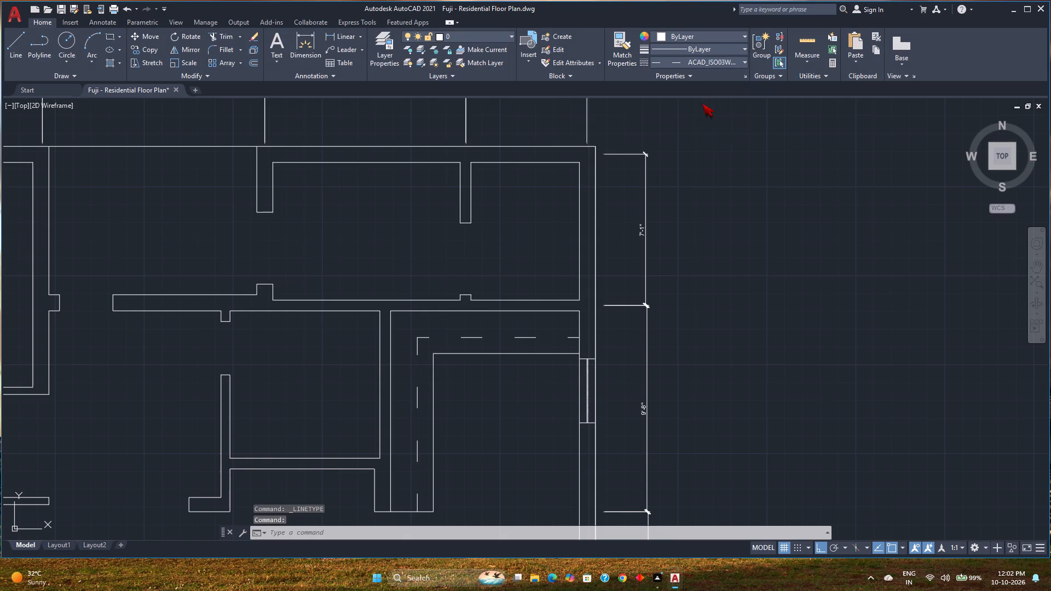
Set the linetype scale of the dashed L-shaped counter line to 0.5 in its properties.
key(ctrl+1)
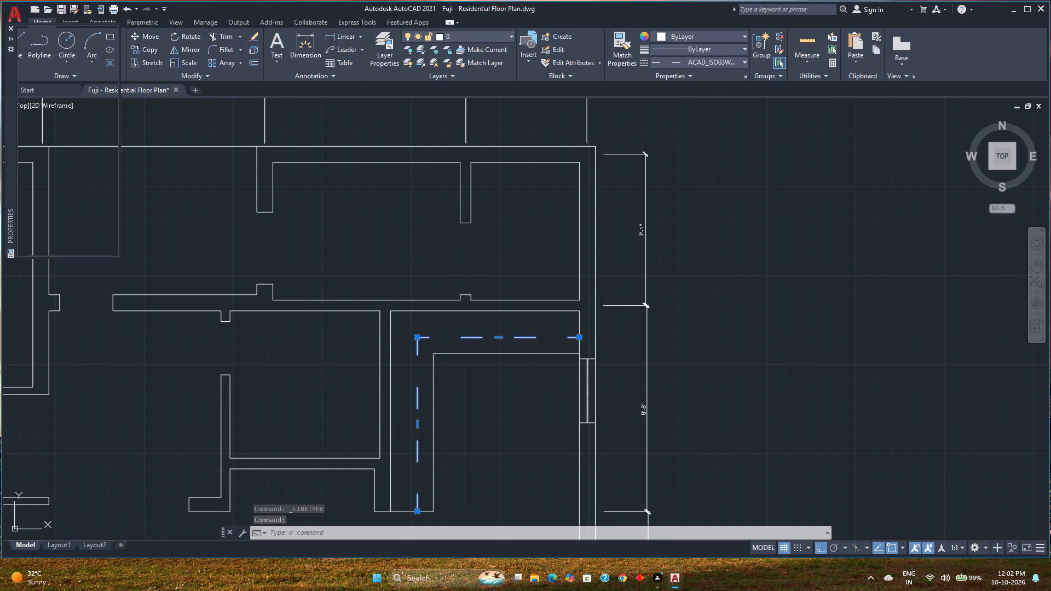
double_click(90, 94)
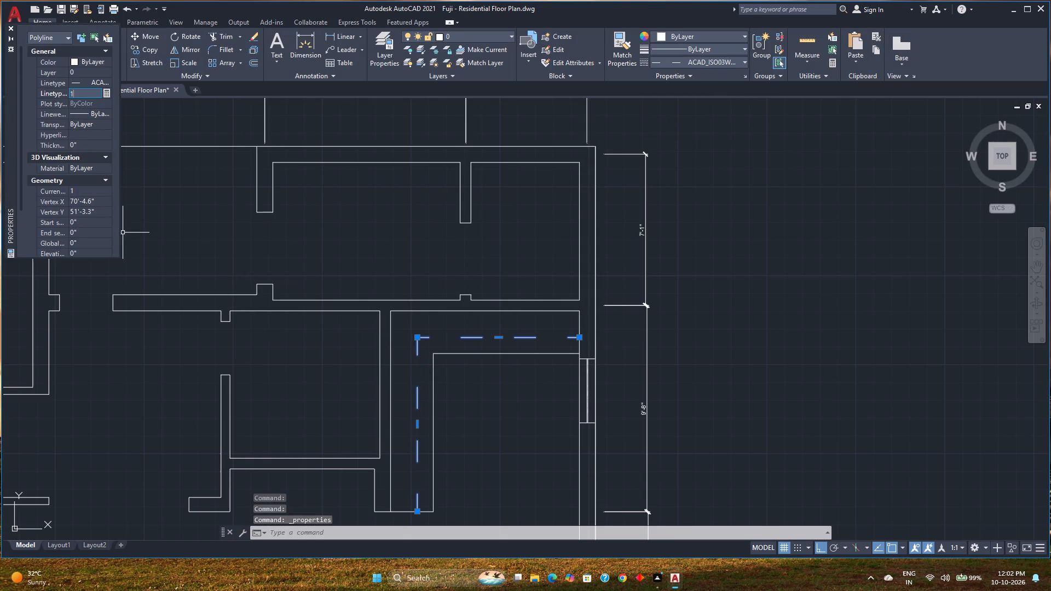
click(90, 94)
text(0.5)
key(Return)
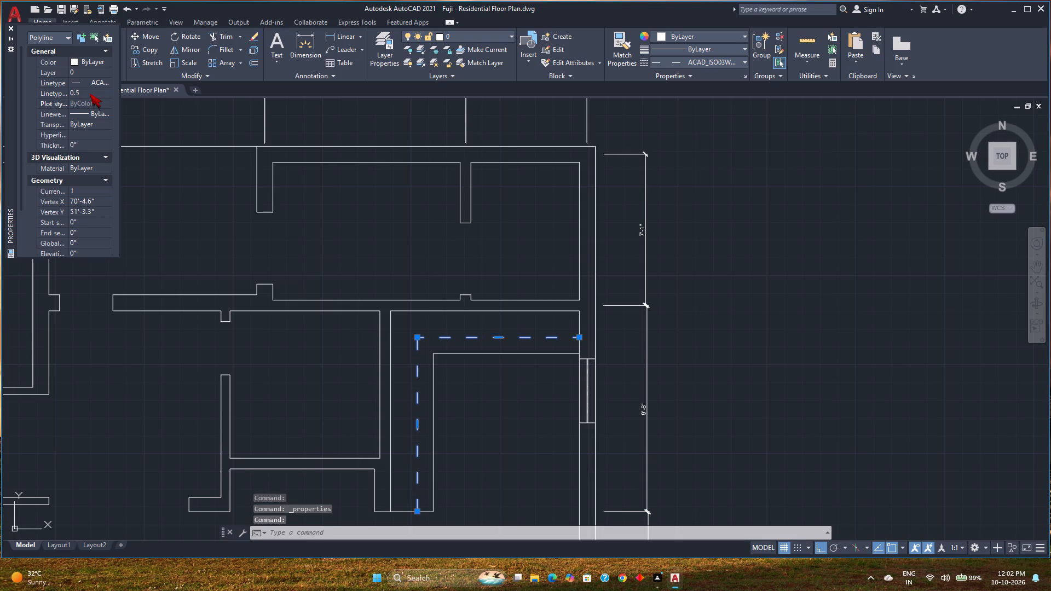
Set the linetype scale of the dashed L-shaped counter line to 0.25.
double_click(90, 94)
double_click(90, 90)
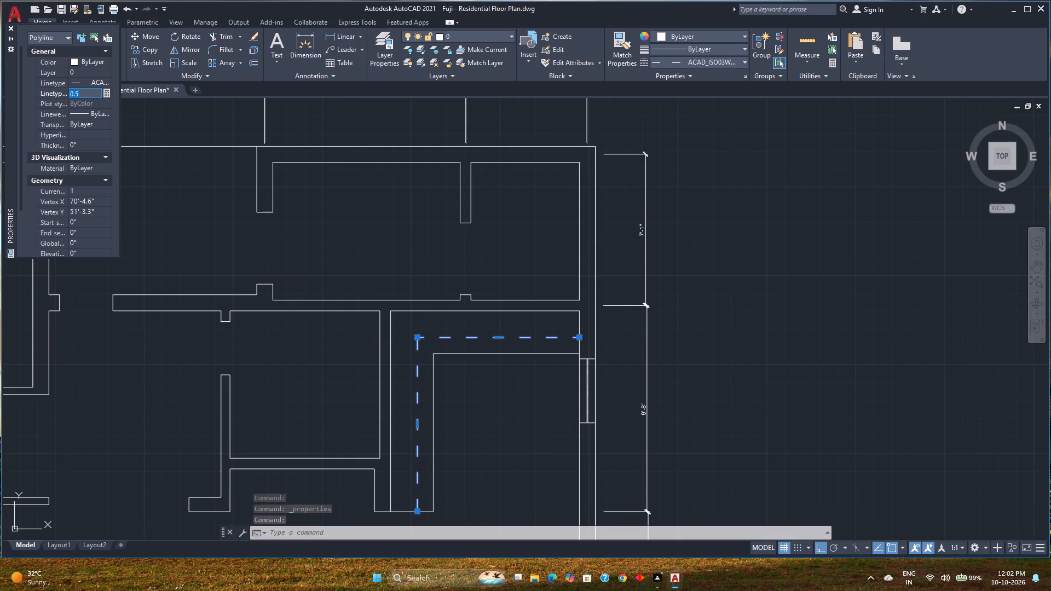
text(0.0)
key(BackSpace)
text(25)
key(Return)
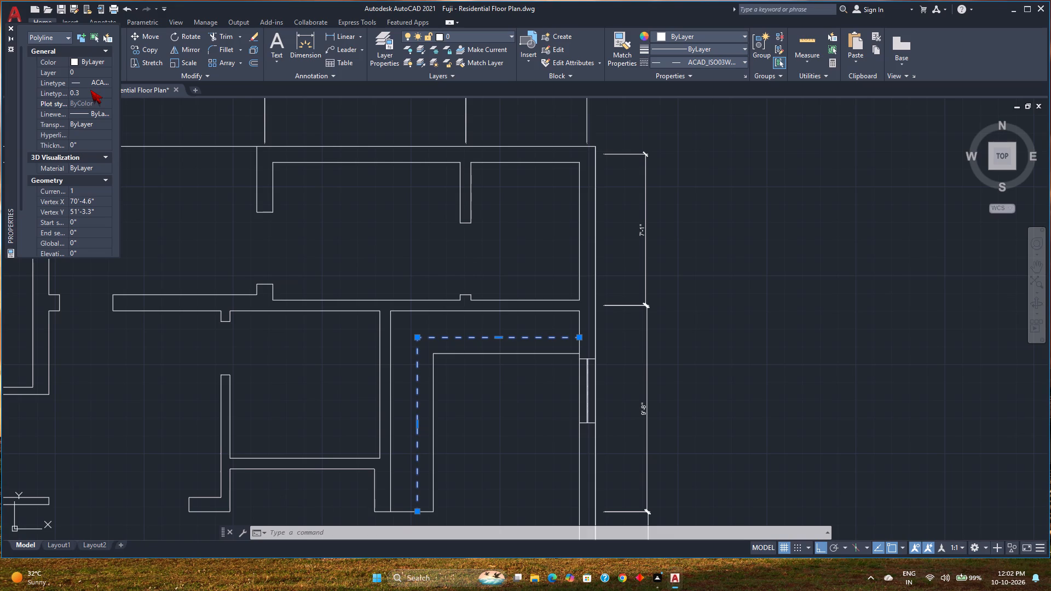
Set the dashed counter line's linetype scale to 0.4, close its properties and deselect it.
click(90, 90)
text(0.4)
key(Return)
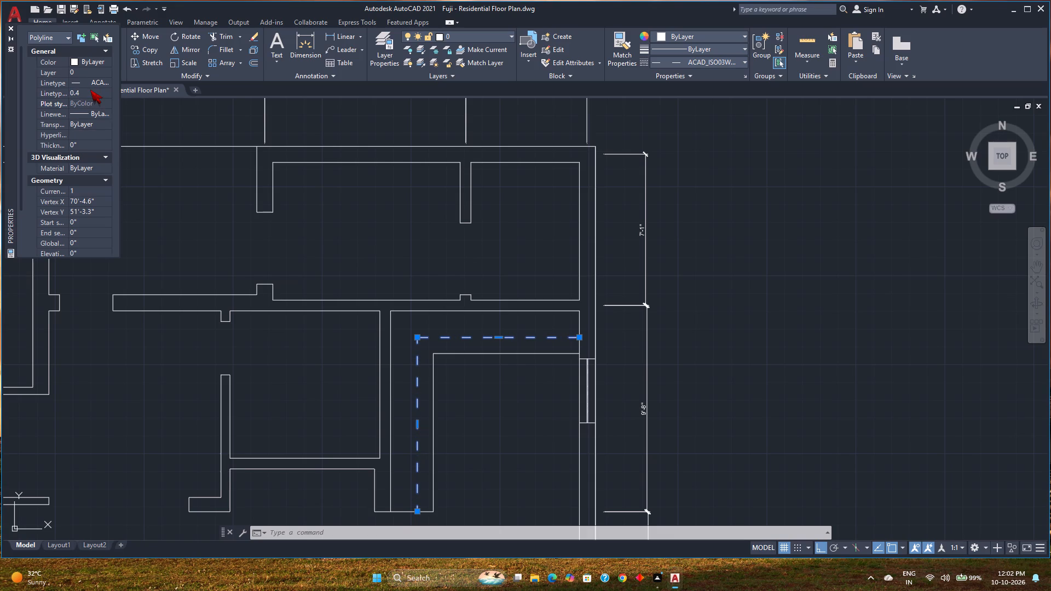
click(11, 28)
key(Escape)
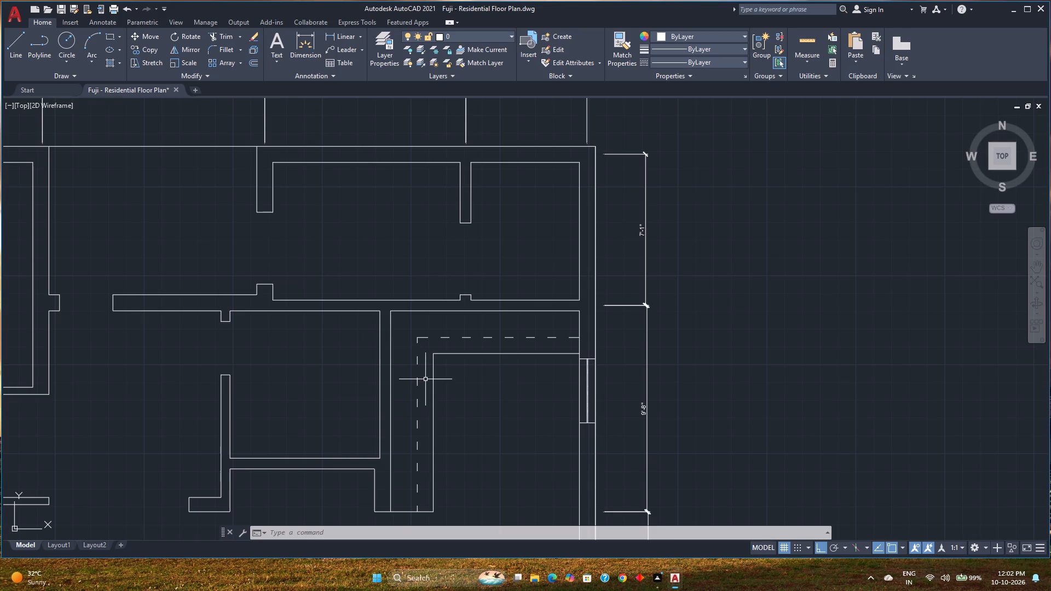
Save the drawing.
middle_drag(434, 381, 448, 312)
scroll(448, 312, down, 1)
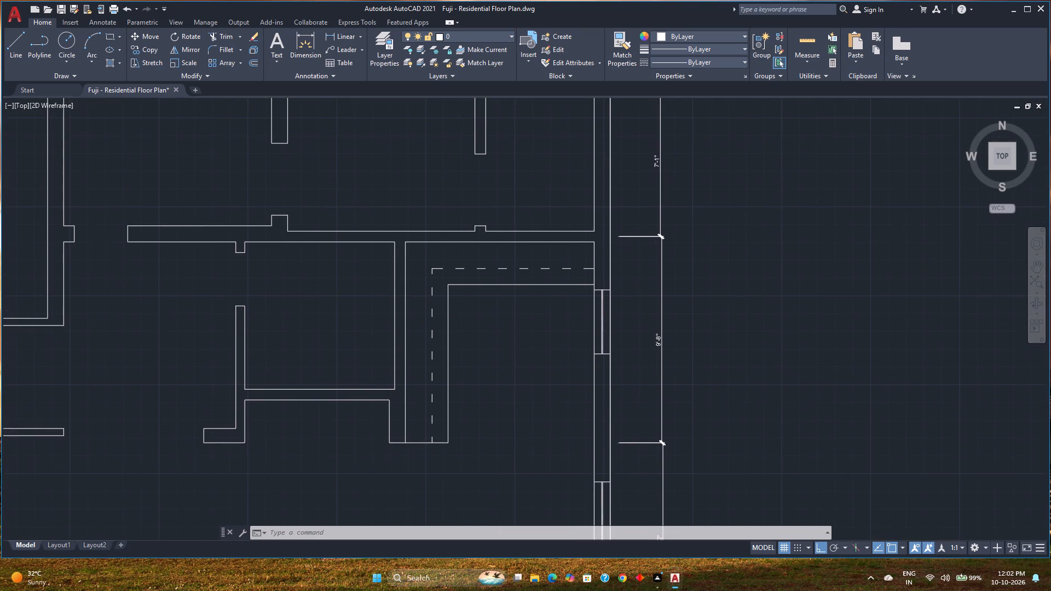
middle_drag(441, 328, 674, 314)
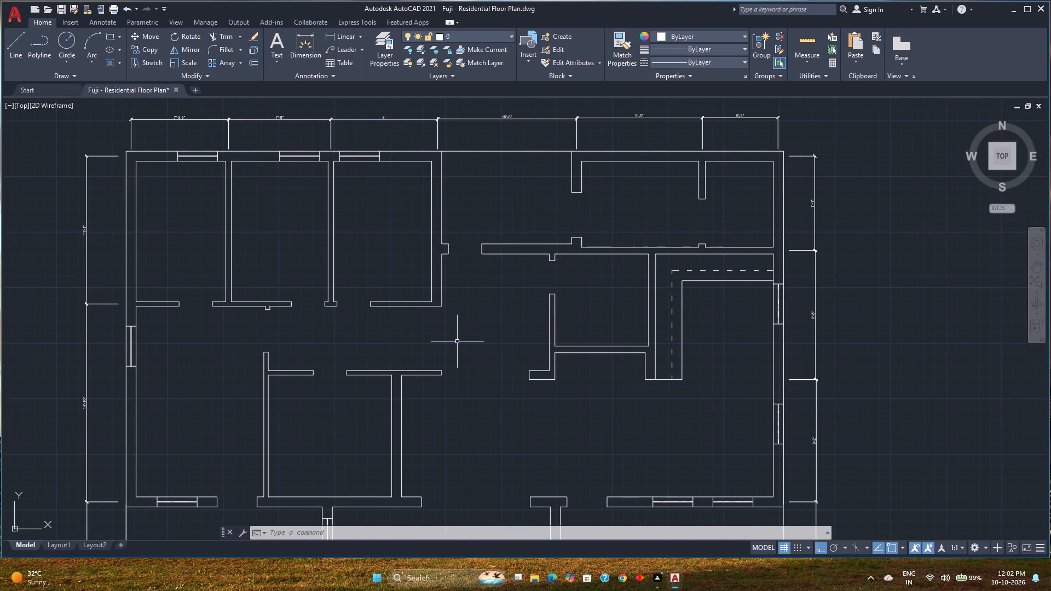
key(ctrl+s)
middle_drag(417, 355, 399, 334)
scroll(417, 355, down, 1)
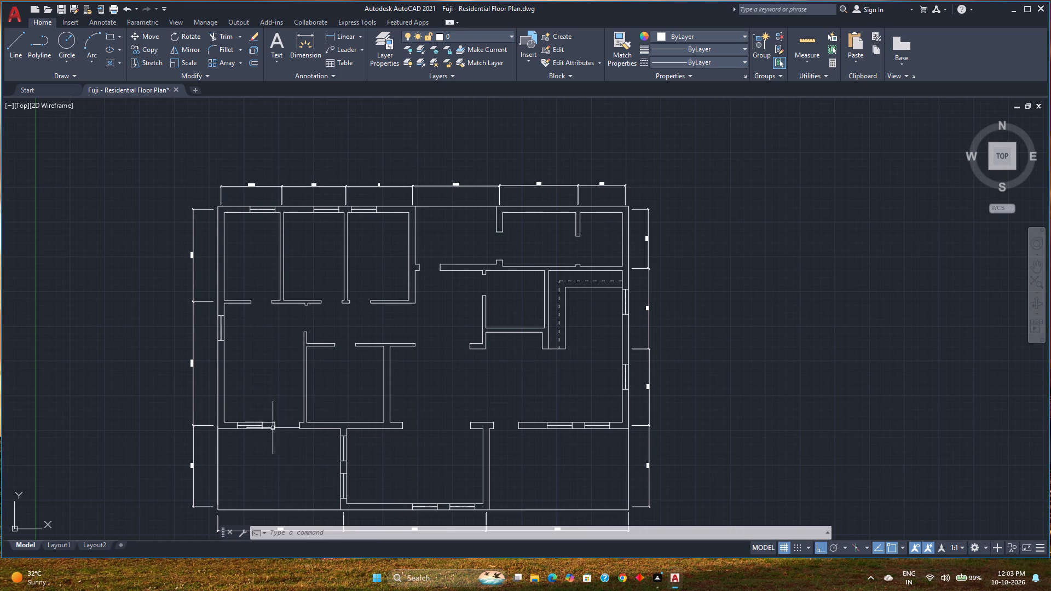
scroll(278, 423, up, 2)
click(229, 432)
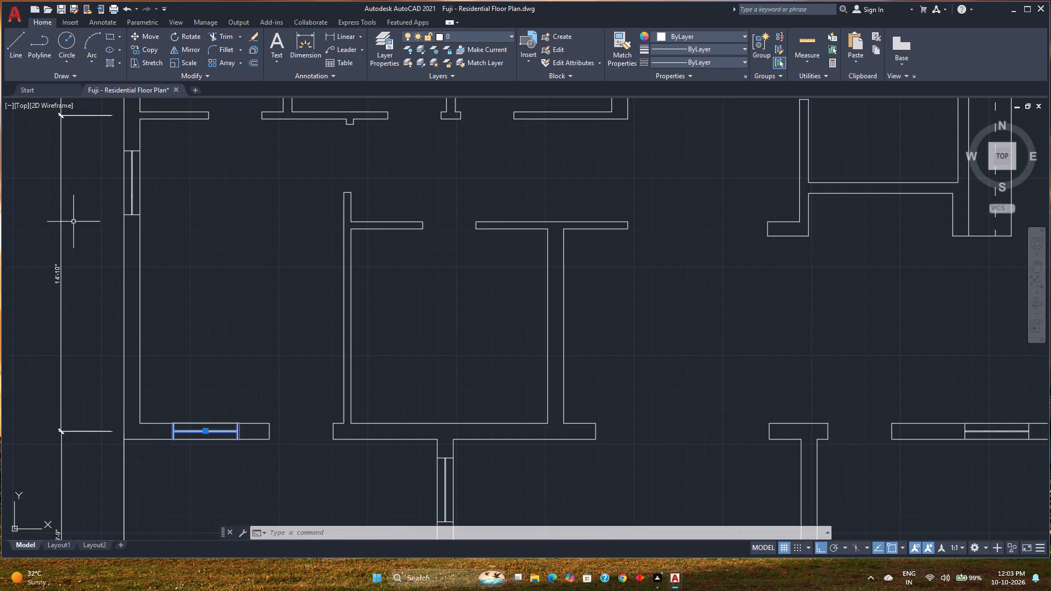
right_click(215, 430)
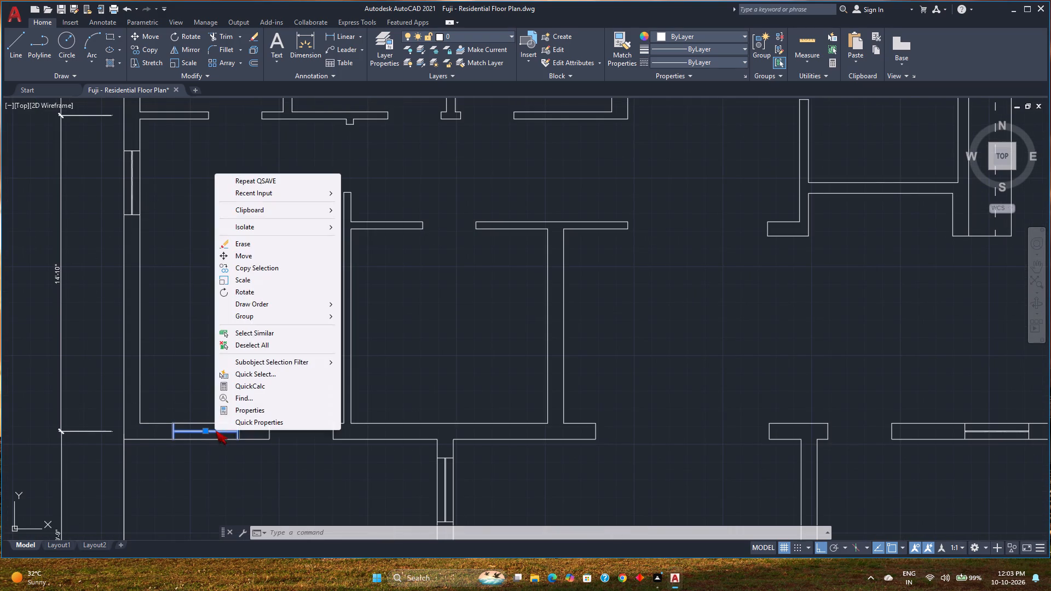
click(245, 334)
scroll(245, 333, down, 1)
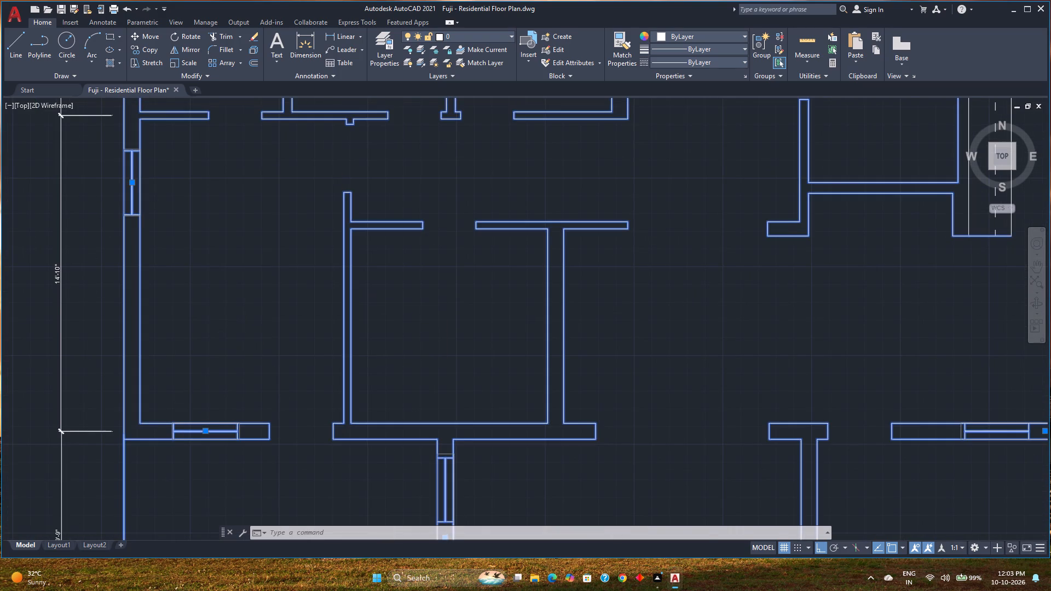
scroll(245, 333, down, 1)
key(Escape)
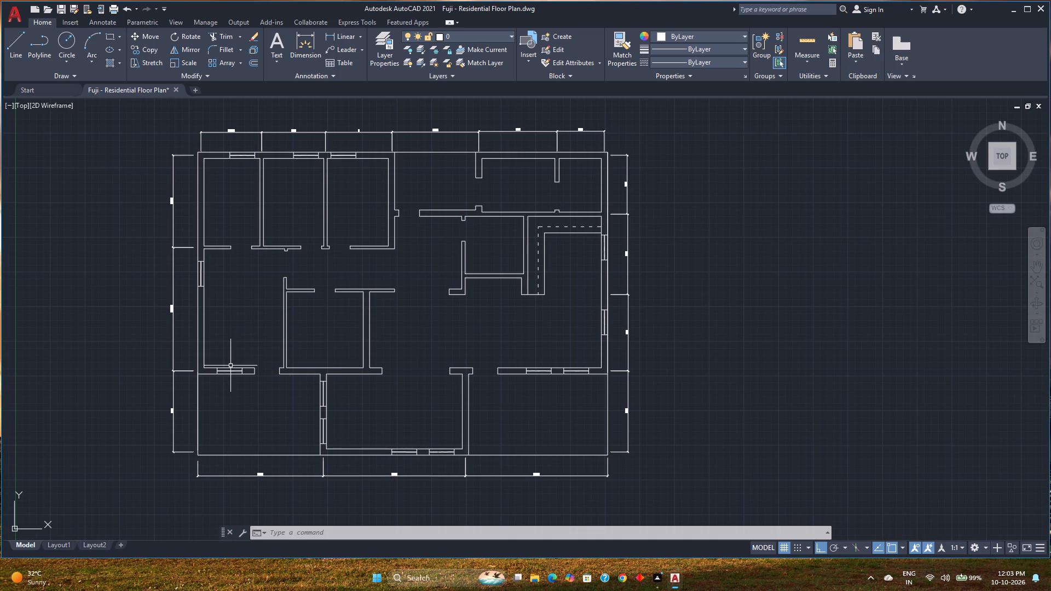
Select all window symbols in the exterior and interior walls and assign them to the Windows layer.
click(228, 370)
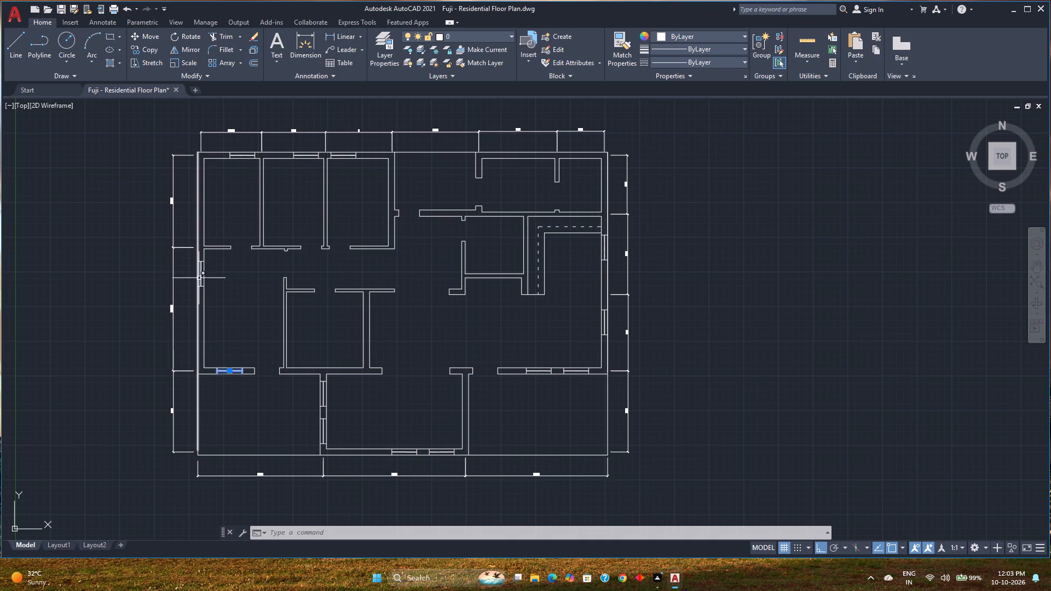
click(201, 276)
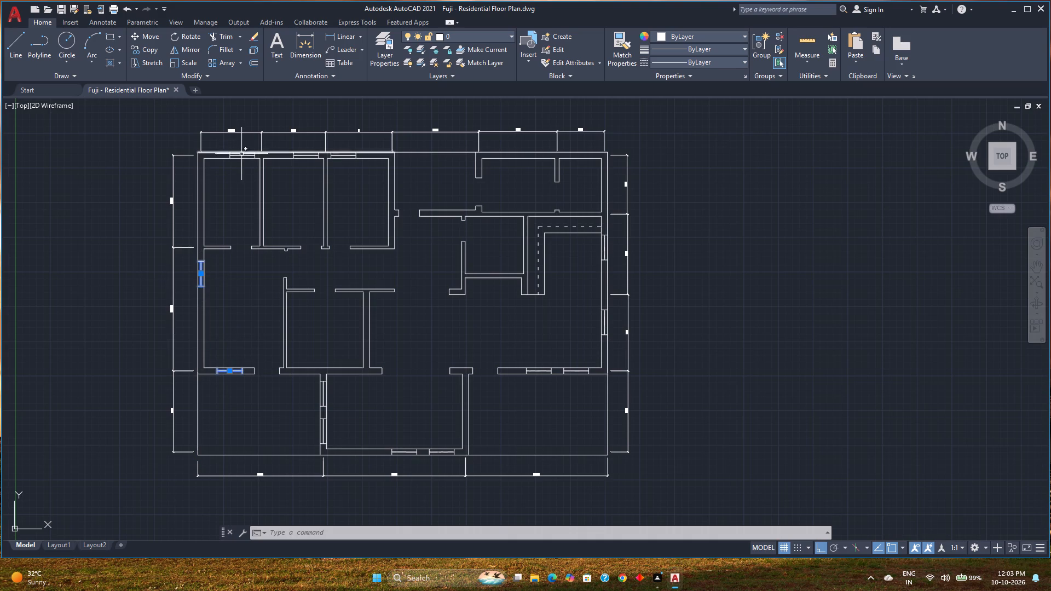
click(241, 154)
click(311, 155)
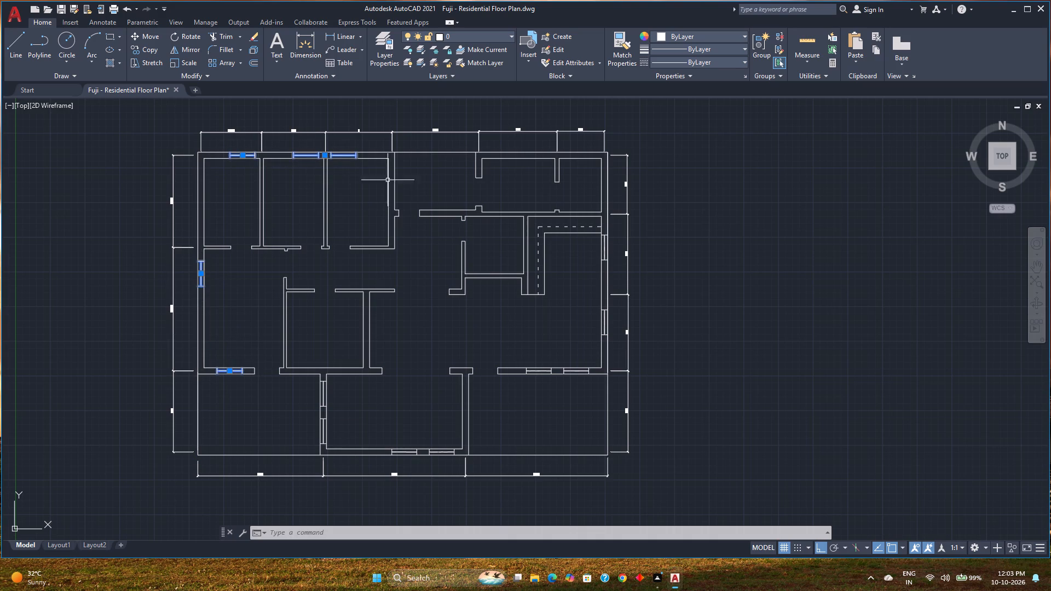
click(408, 451)
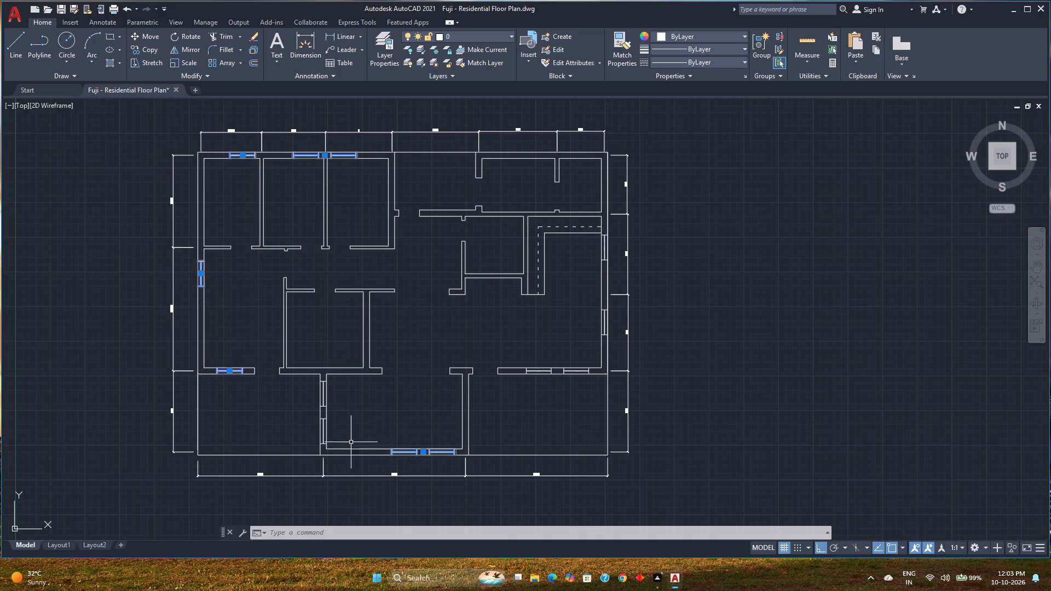
click(322, 399)
click(537, 371)
click(604, 318)
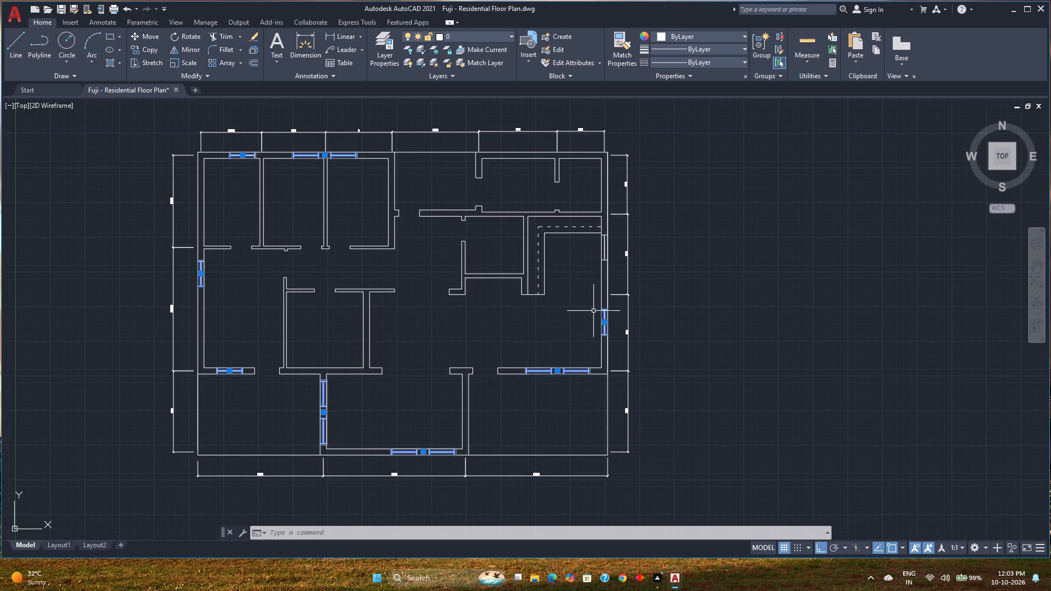
click(606, 246)
click(496, 36)
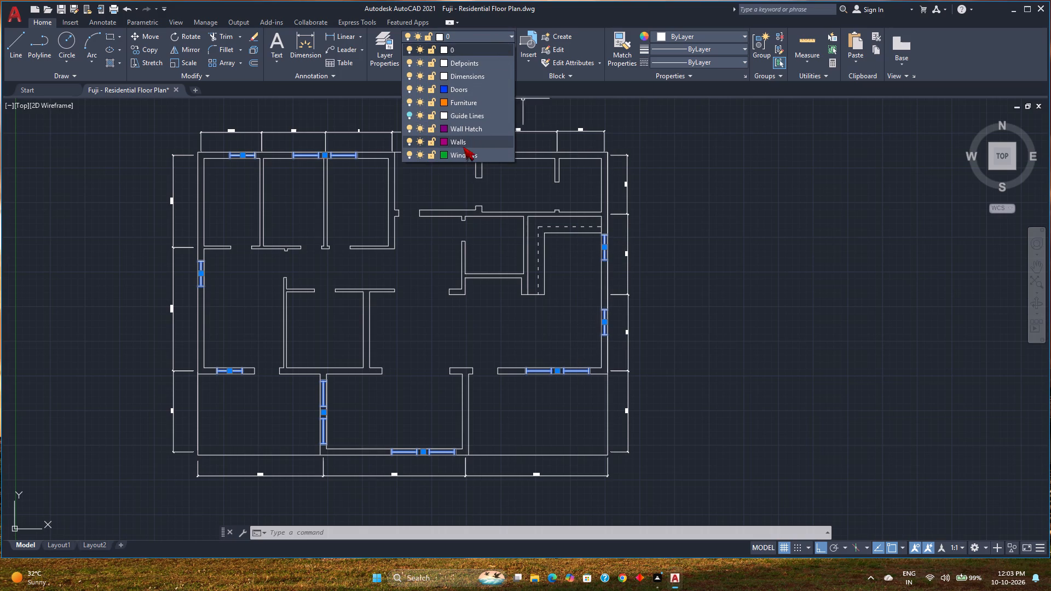
click(463, 152)
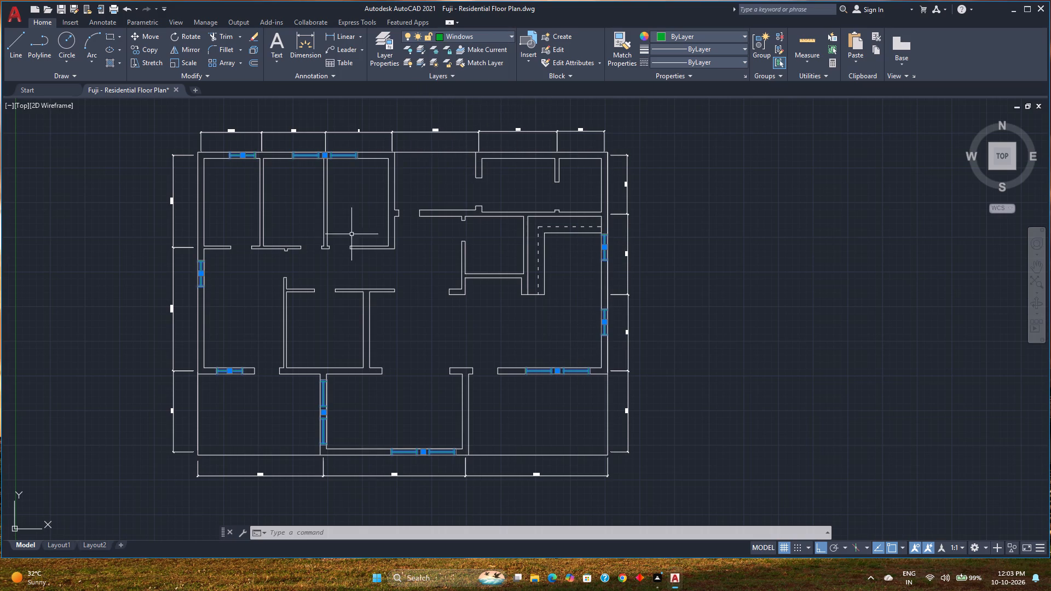
key(Escape)
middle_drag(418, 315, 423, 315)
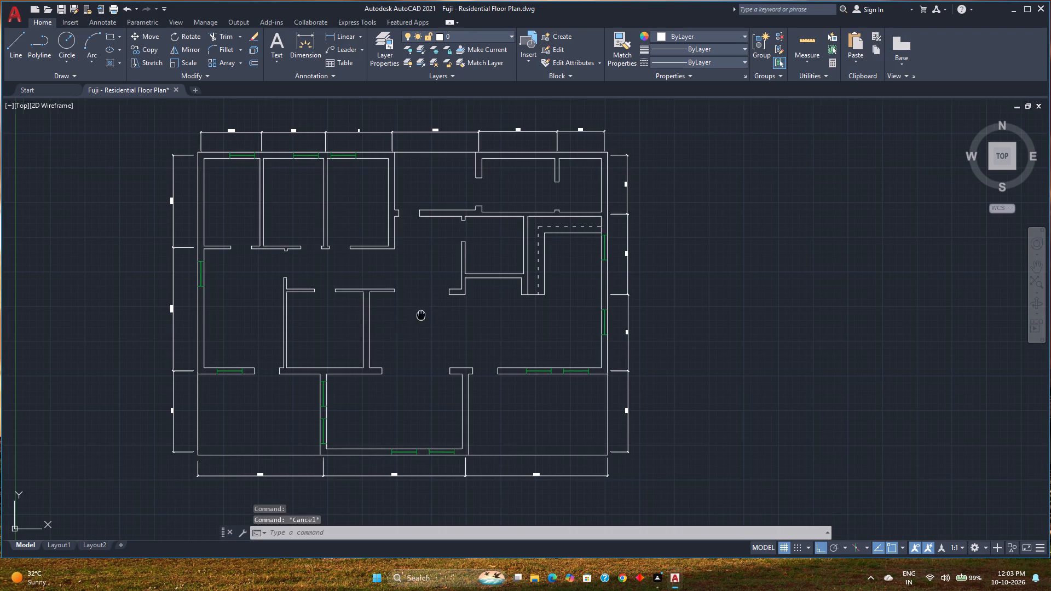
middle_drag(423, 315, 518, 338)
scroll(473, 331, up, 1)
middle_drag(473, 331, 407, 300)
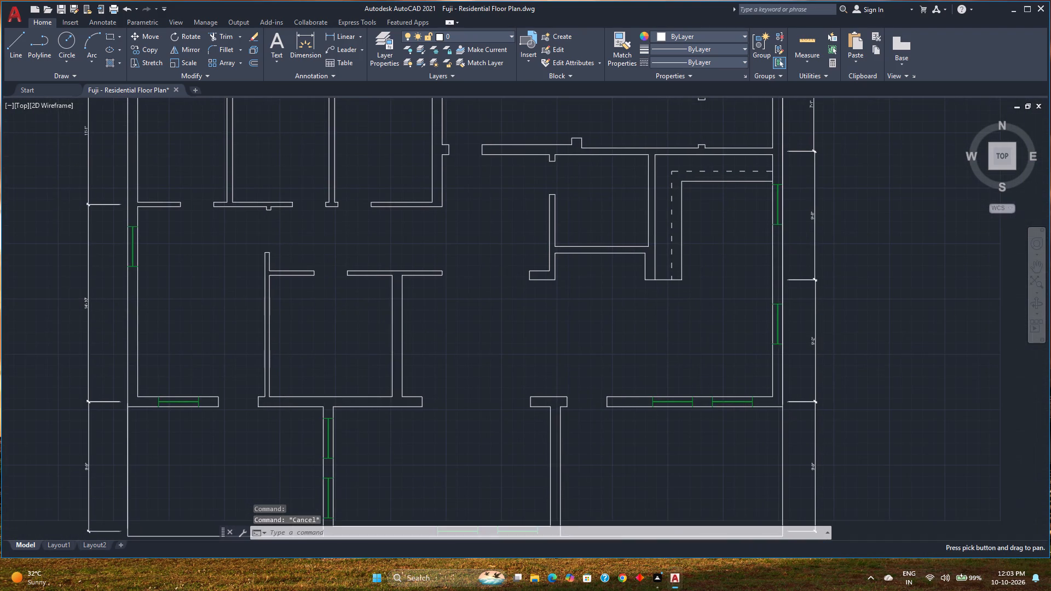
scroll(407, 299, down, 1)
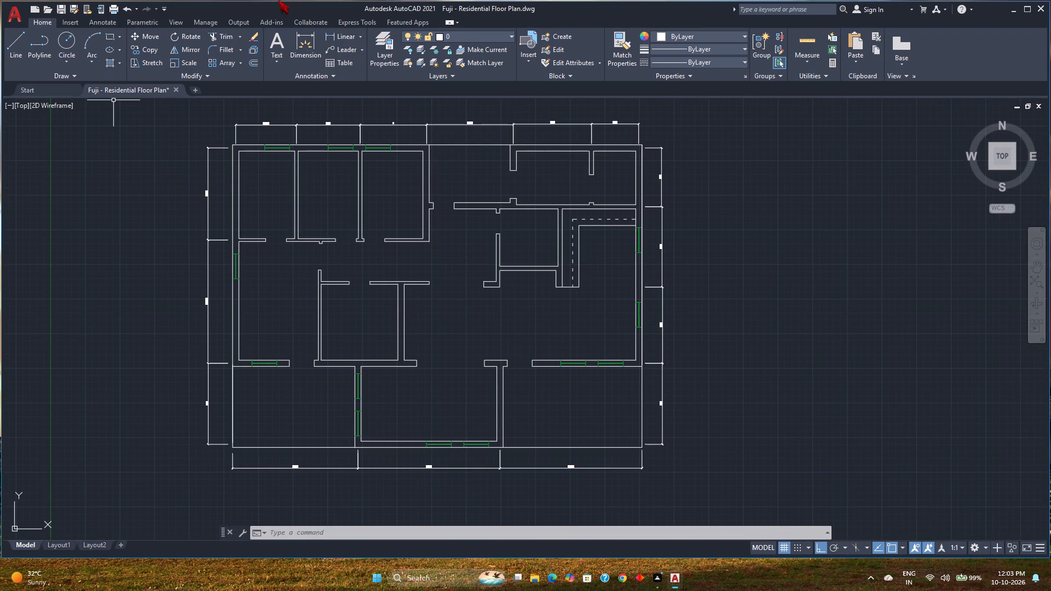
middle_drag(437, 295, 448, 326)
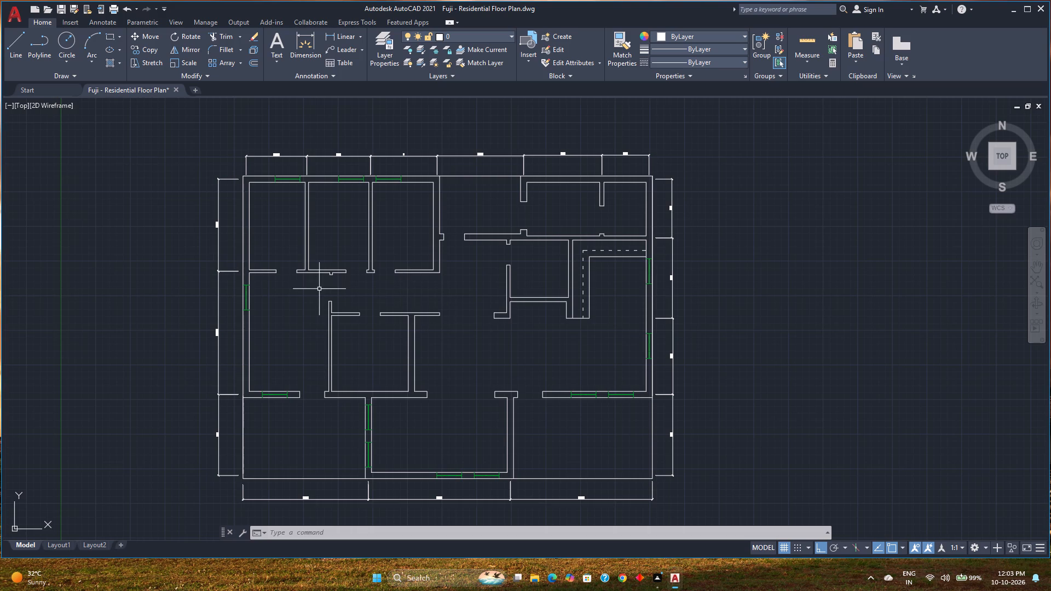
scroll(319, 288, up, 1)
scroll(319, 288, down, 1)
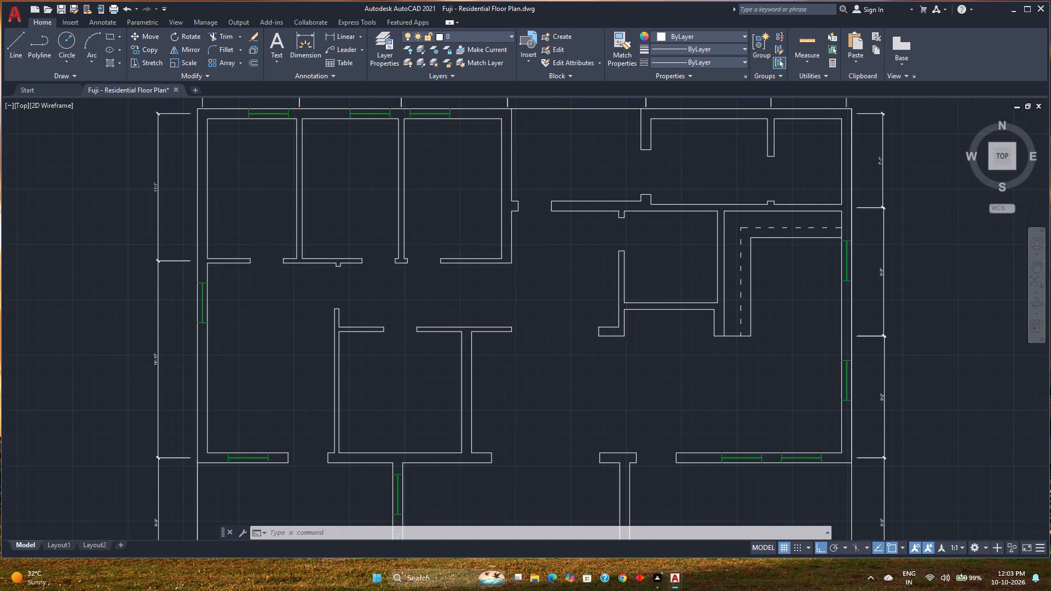
Turn off the Windows, Dimensions and Defpoints layers to leave only the walls and counter displayed.
click(484, 37)
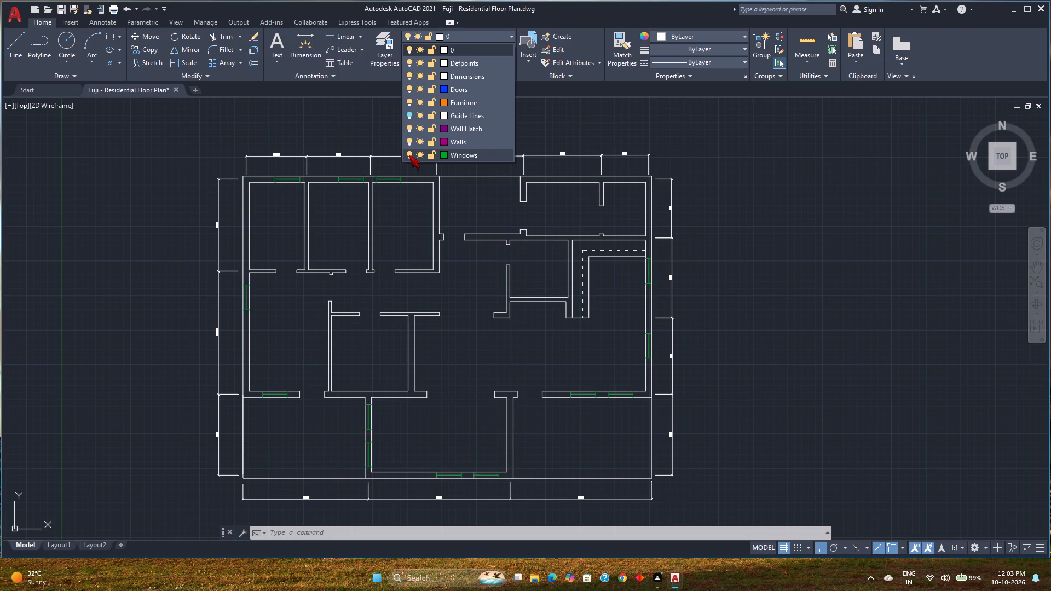
click(409, 155)
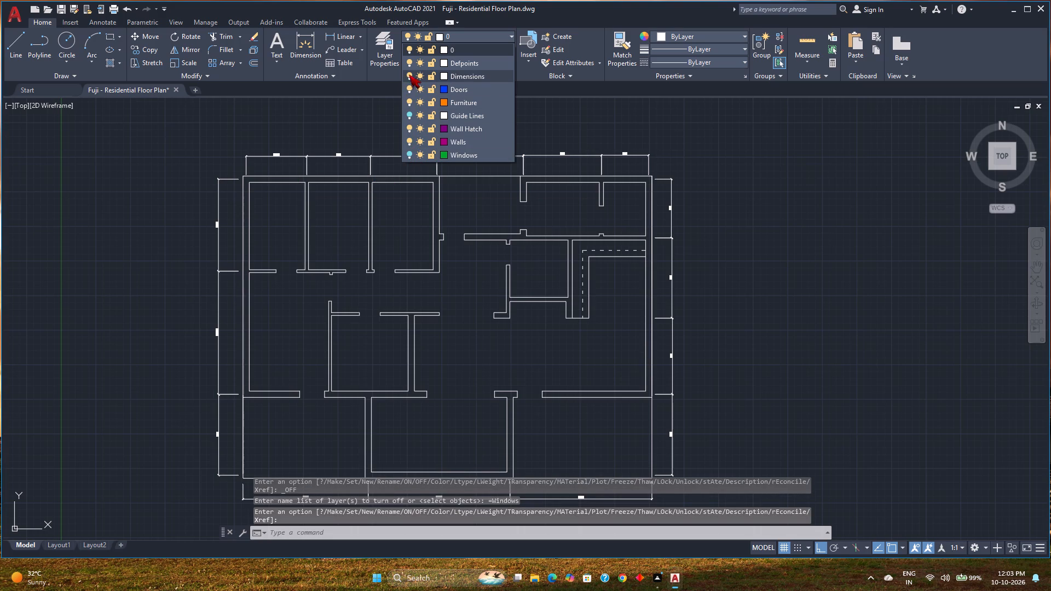
click(407, 75)
click(407, 60)
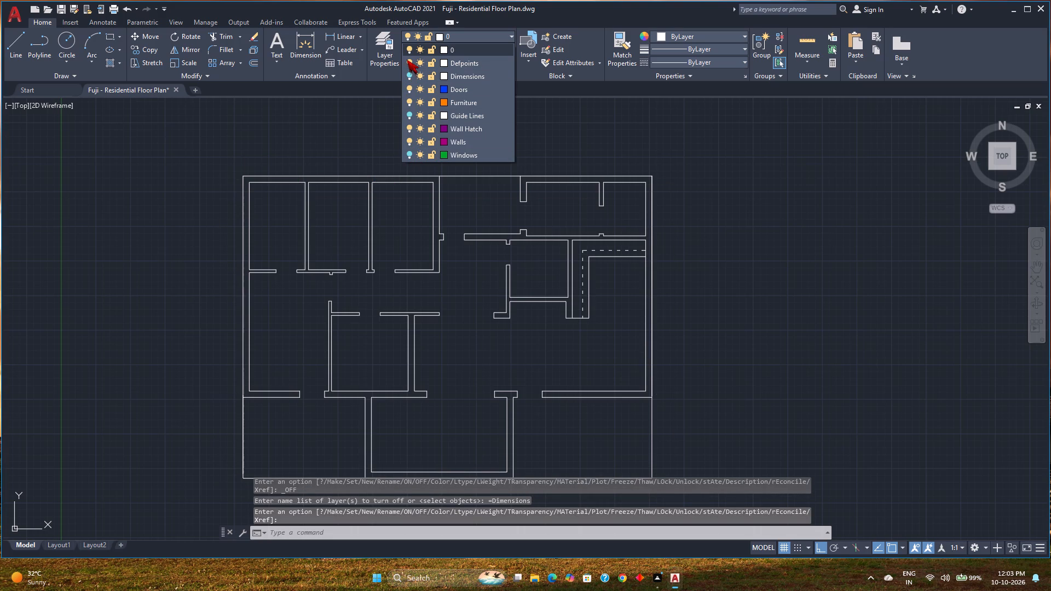
click(407, 60)
scroll(501, 310, down, 1)
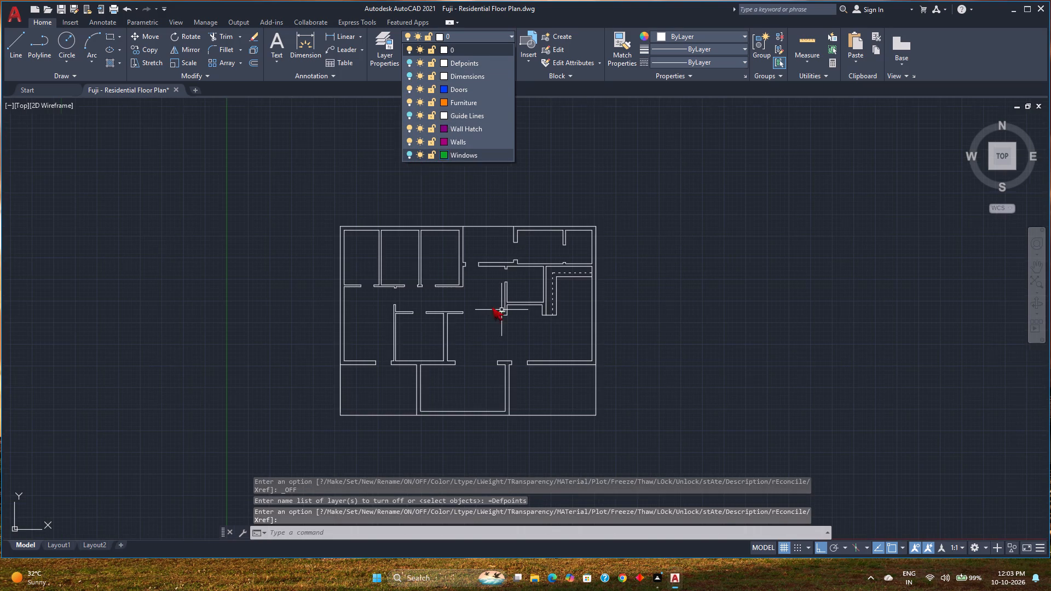
middle_drag(492, 307, 459, 265)
middle_drag(487, 299, 462, 250)
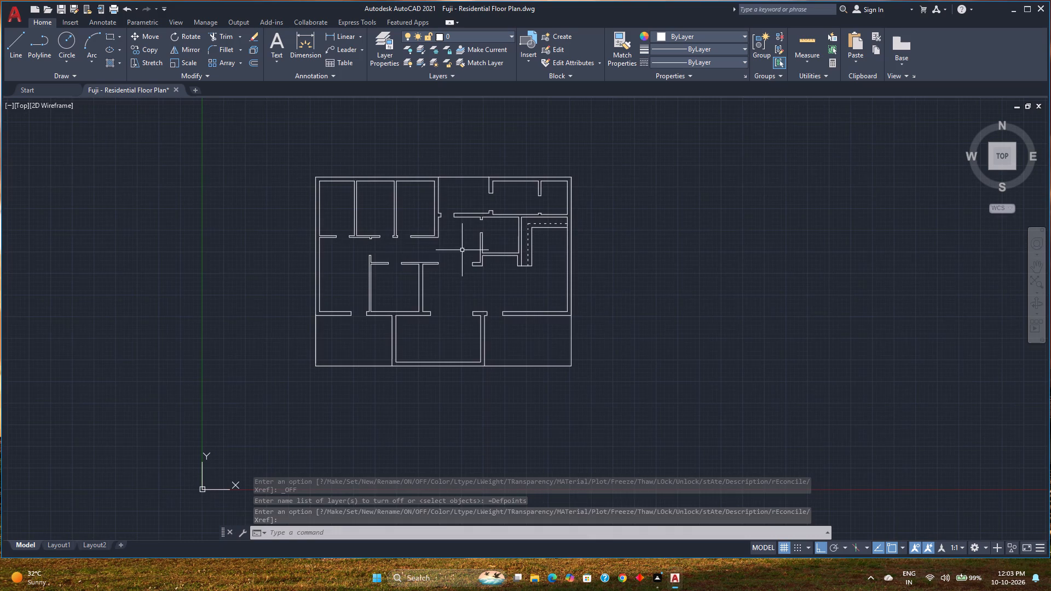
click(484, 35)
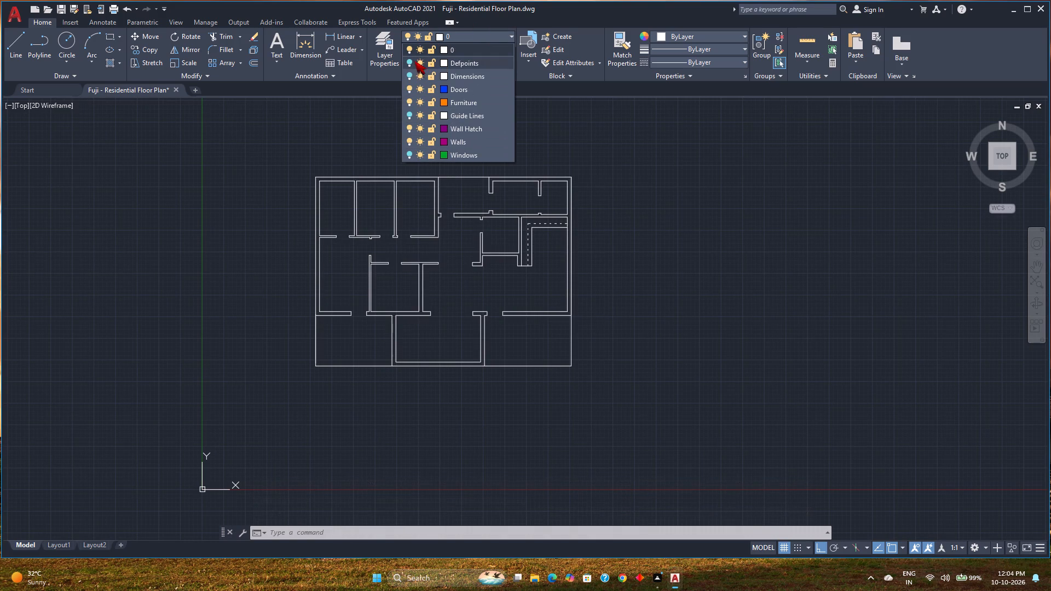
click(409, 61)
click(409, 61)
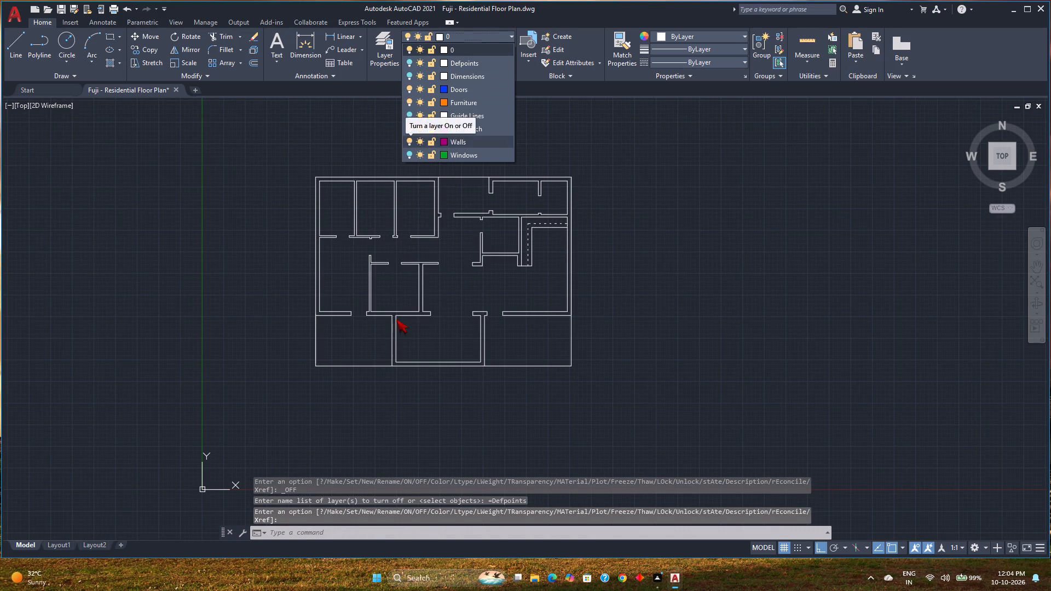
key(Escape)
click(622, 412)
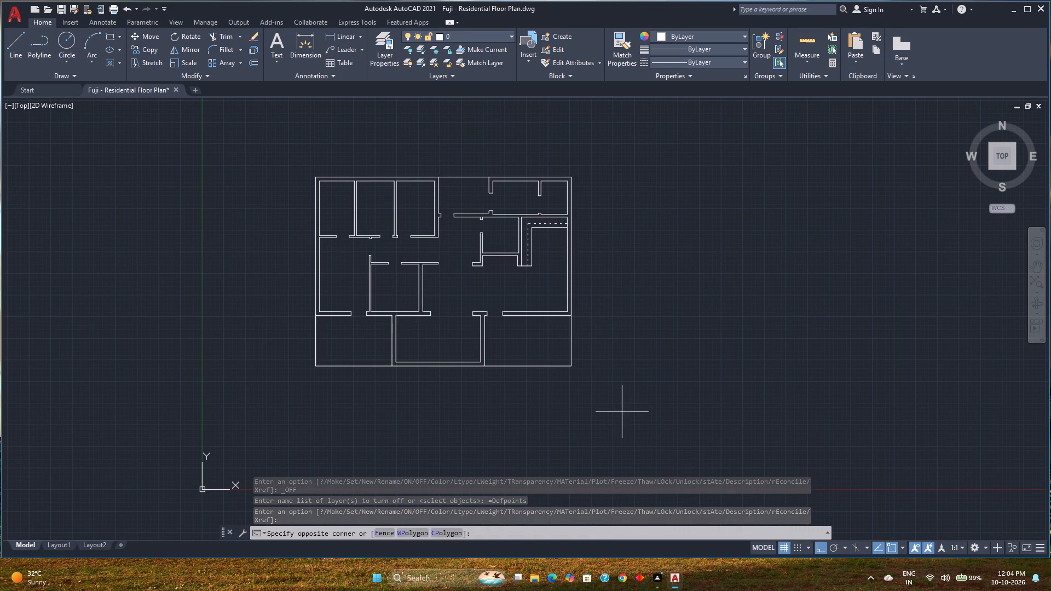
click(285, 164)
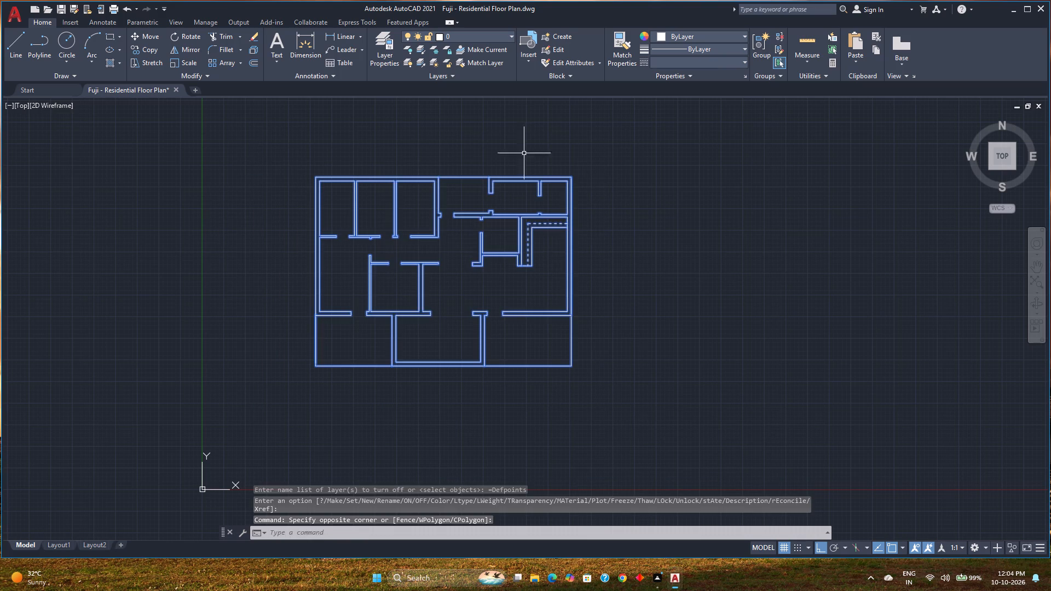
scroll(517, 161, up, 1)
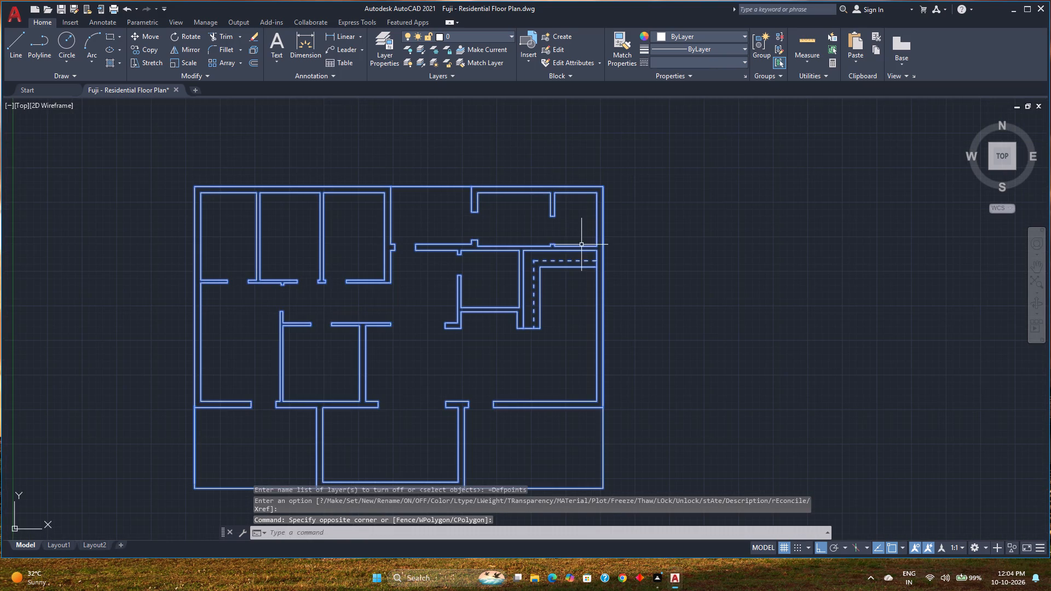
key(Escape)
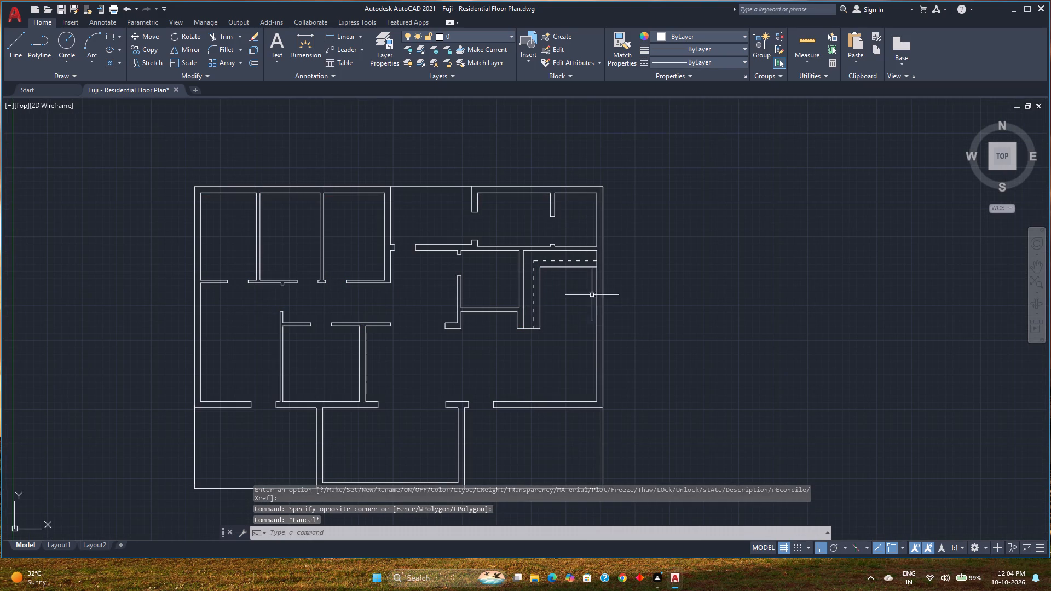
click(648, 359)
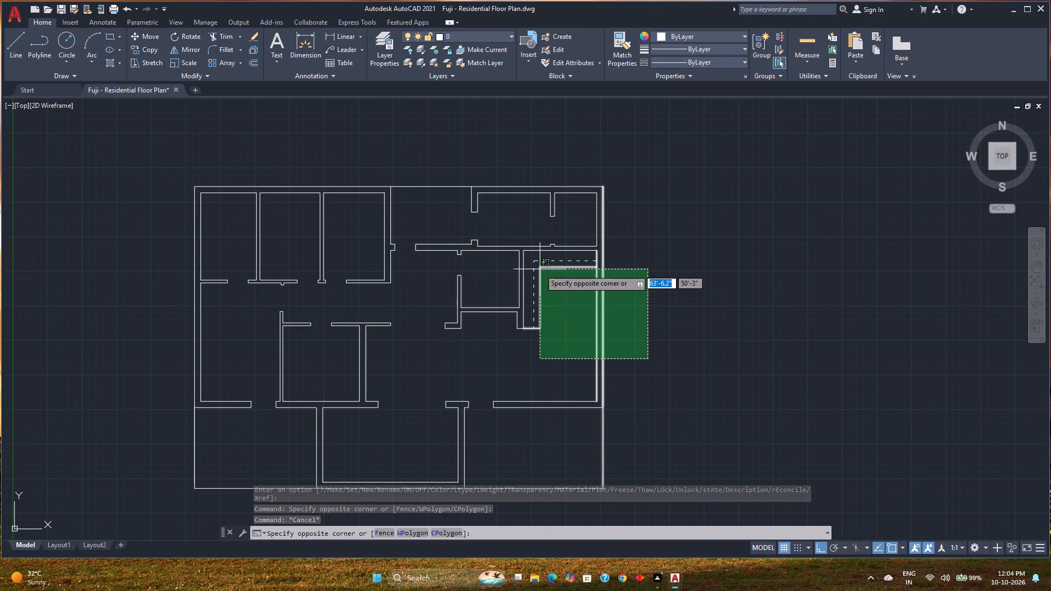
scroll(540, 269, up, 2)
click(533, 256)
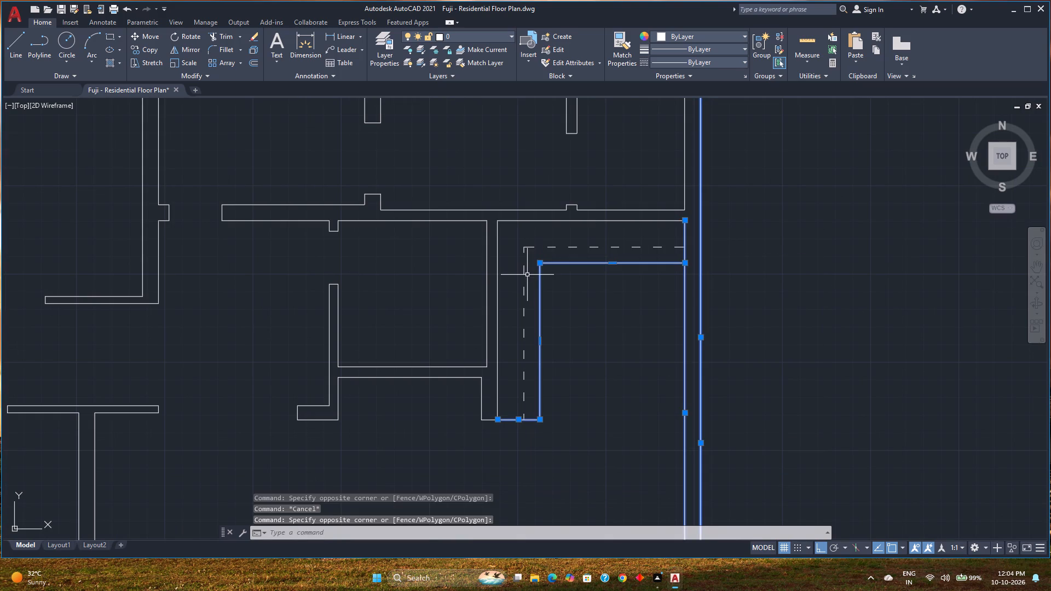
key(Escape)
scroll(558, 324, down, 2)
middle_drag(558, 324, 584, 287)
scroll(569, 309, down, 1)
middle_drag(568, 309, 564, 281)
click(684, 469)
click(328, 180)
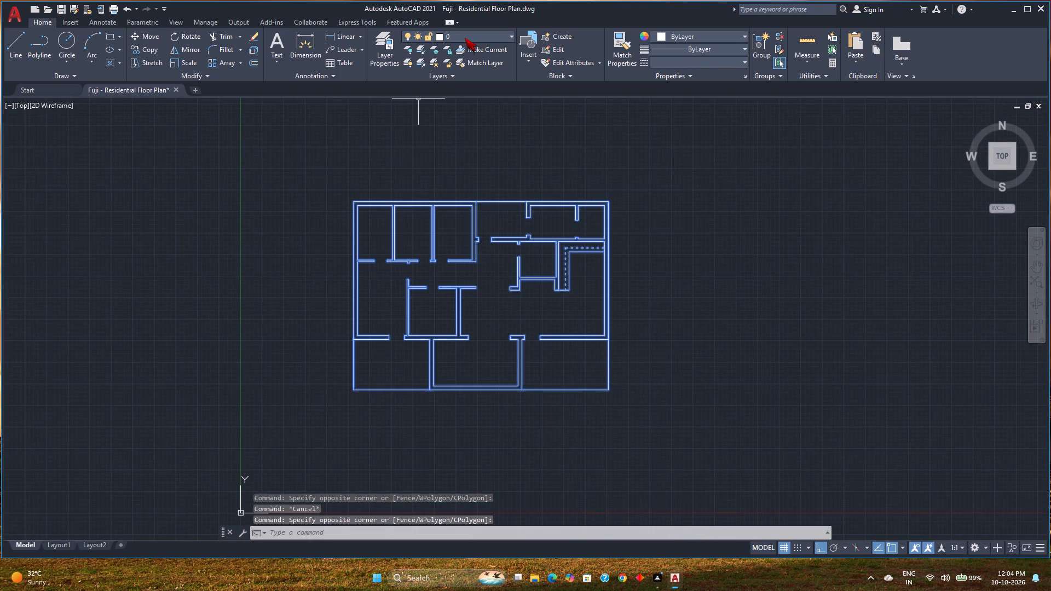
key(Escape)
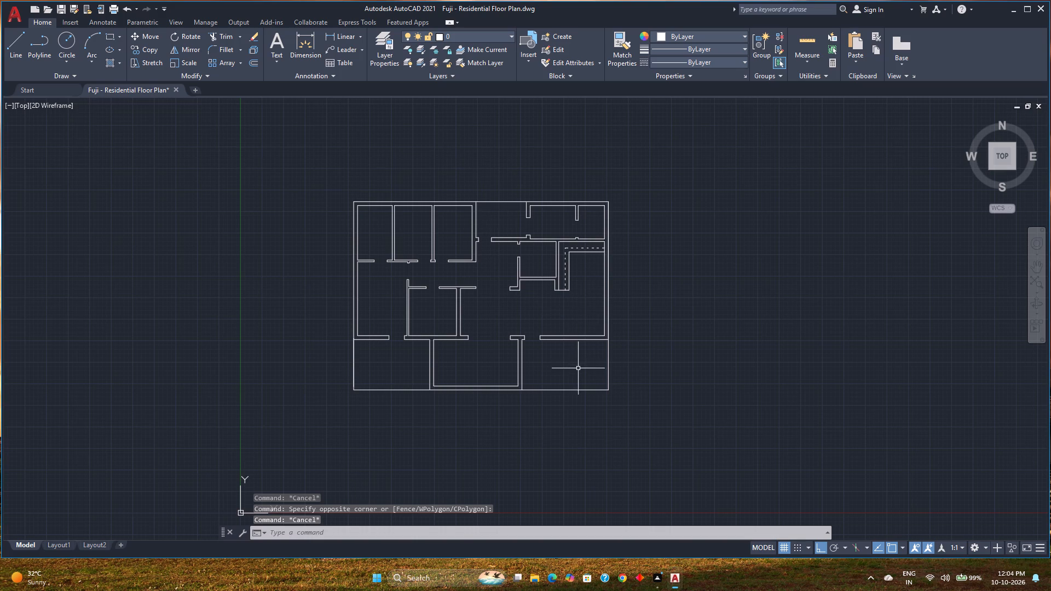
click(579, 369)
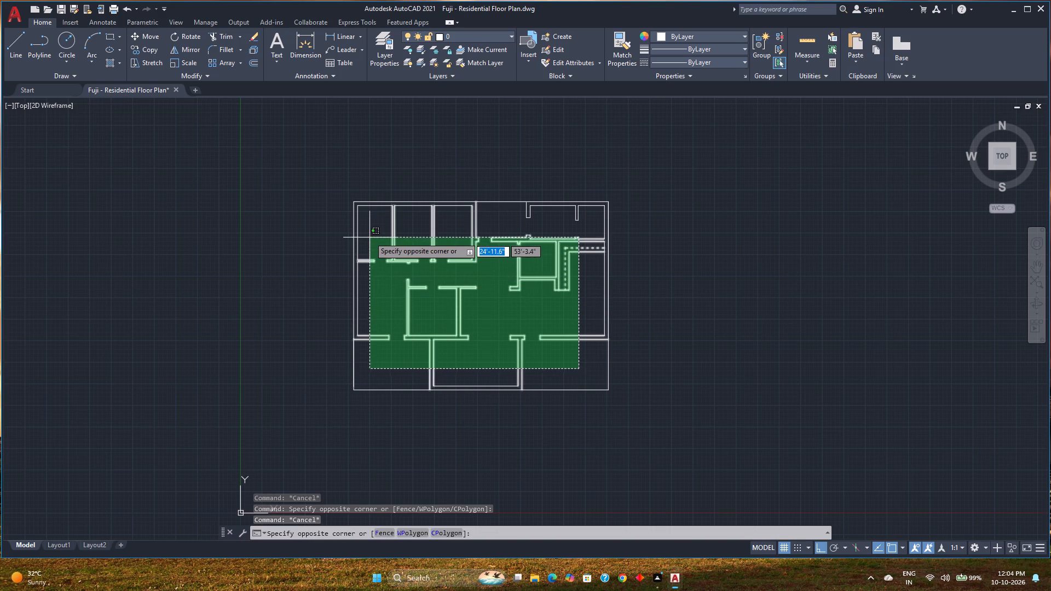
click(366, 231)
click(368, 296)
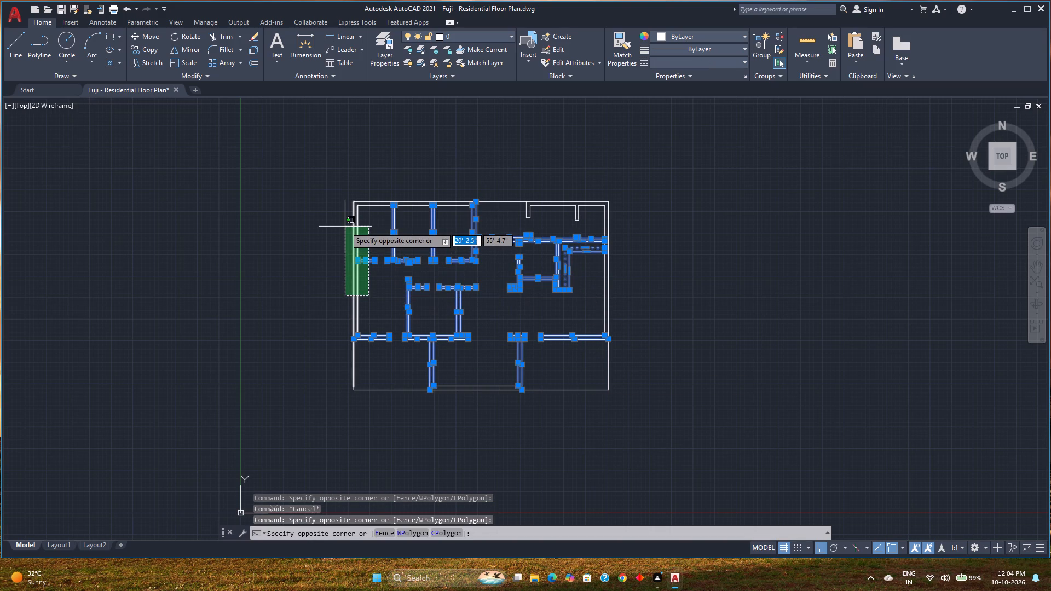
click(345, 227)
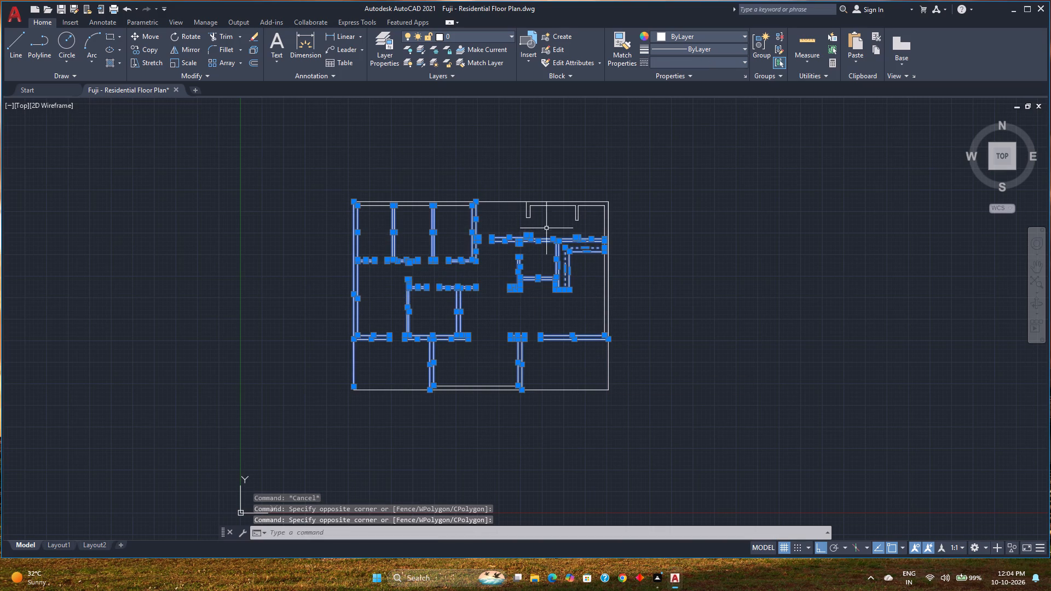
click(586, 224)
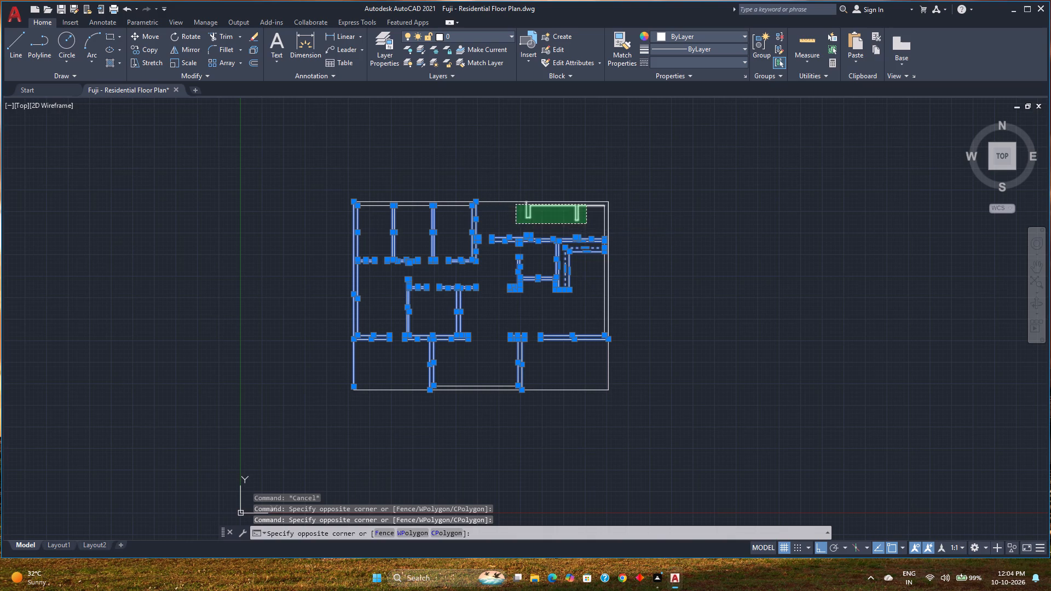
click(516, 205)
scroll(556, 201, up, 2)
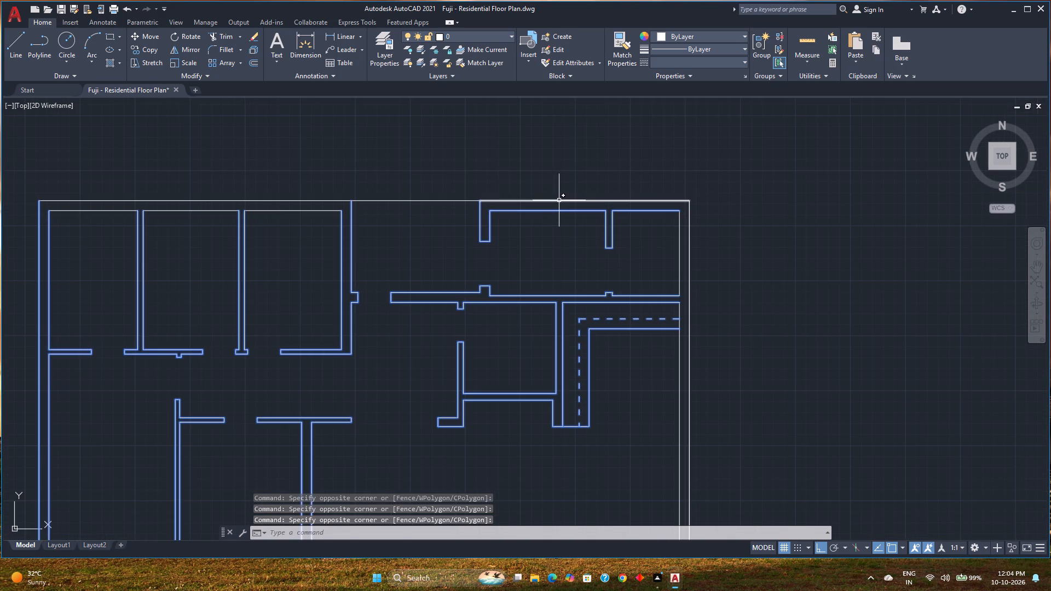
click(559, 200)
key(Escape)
Delete the full-height outer line on the plan's east side that overlaps the shorter exterior wall line.
middle_drag(572, 343, 529, 256)
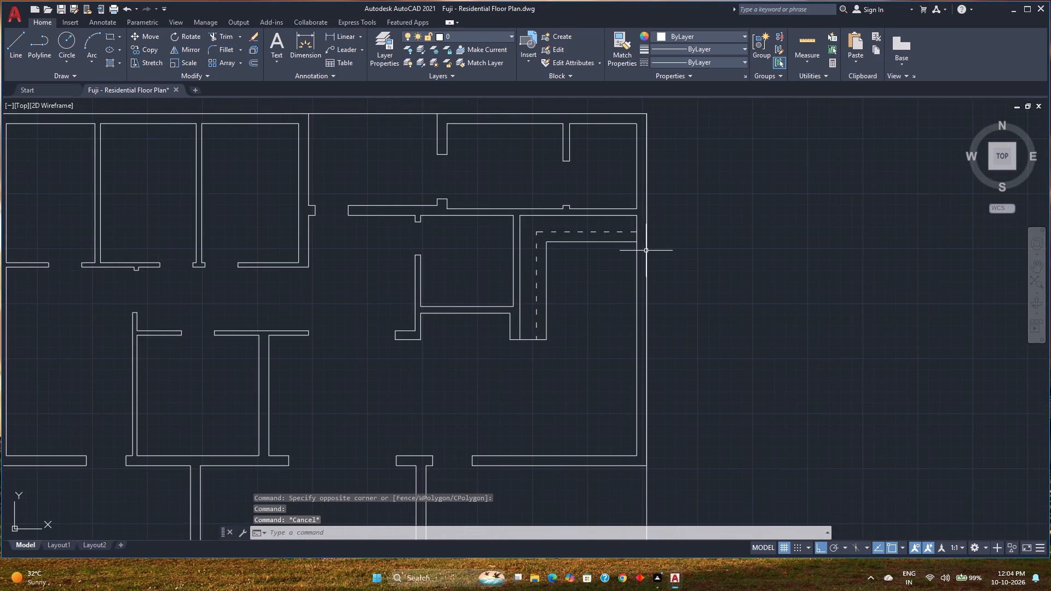
click(647, 250)
scroll(570, 314, down, 1)
middle_drag(568, 314, 536, 237)
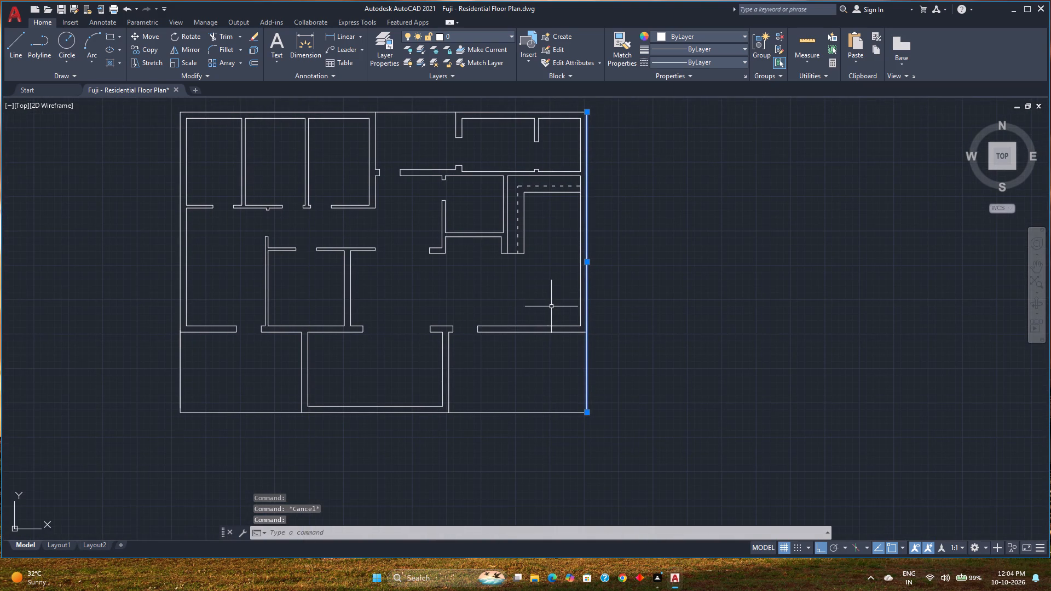
key(Delete)
Stretch the lower end of the remaining east exterior wall line to the outer corner of the south wall.
scroll(575, 328, up, 2)
click(605, 323)
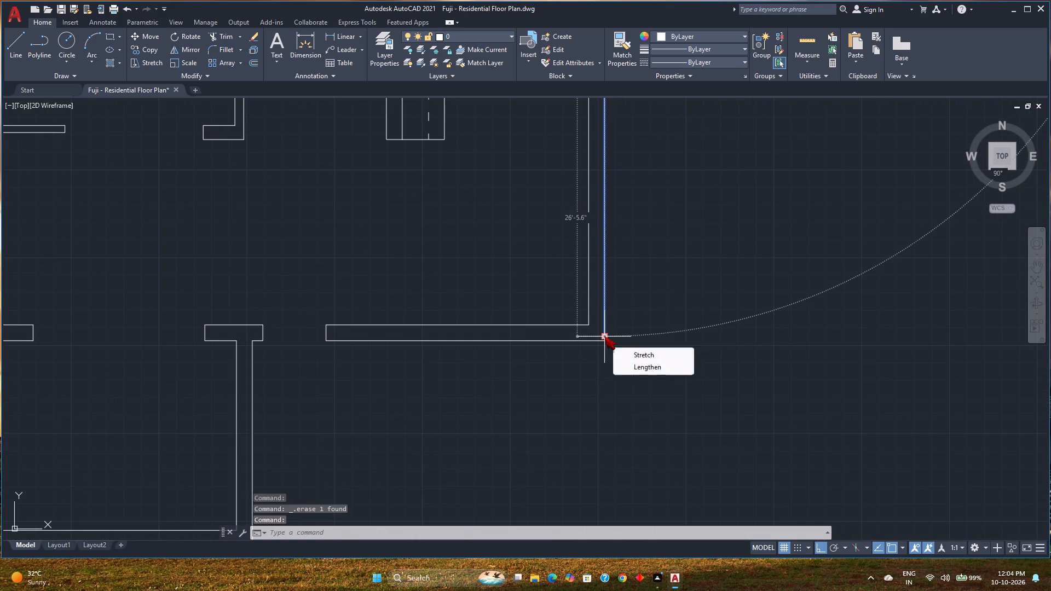
click(604, 336)
click(604, 341)
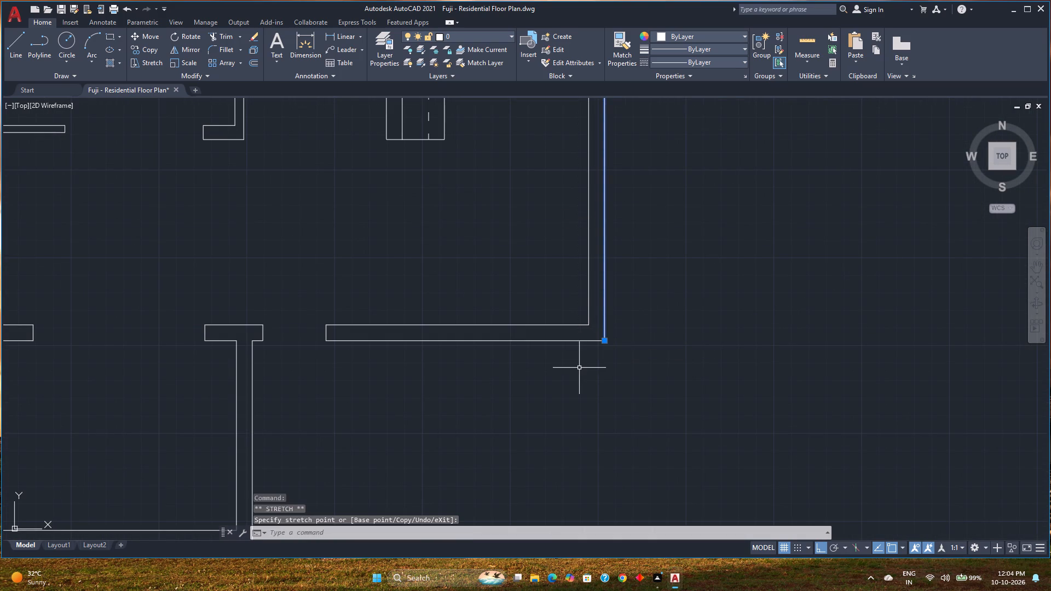
key(Escape)
Shorten the west exterior wall line so its lower end stops at the outer corner of the south wall.
scroll(575, 375, down, 1)
middle_drag(580, 329, 614, 292)
scroll(493, 358, down, 1)
middle_drag(493, 358, 753, 352)
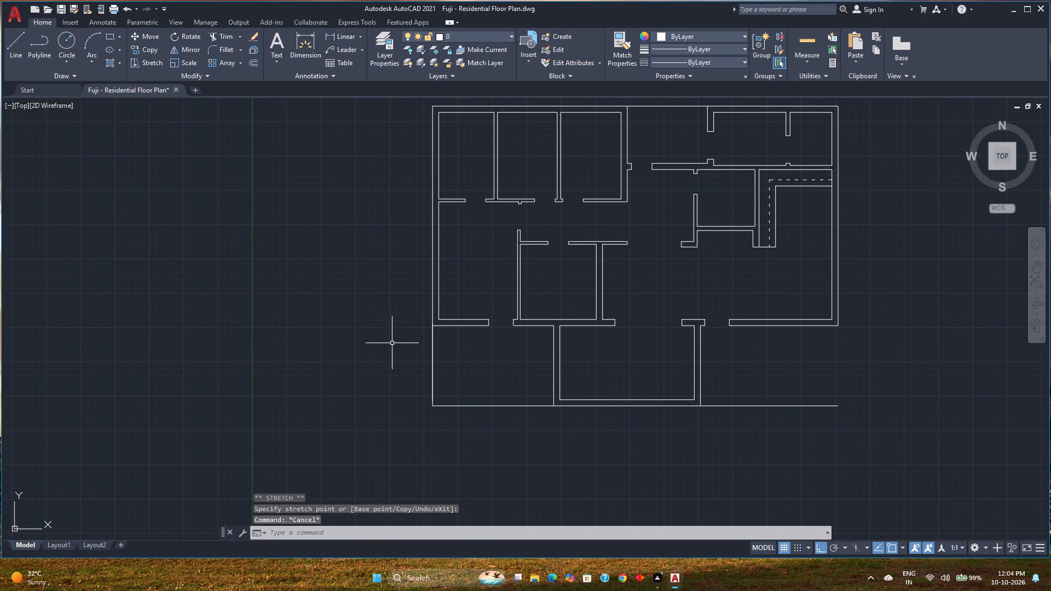
click(431, 300)
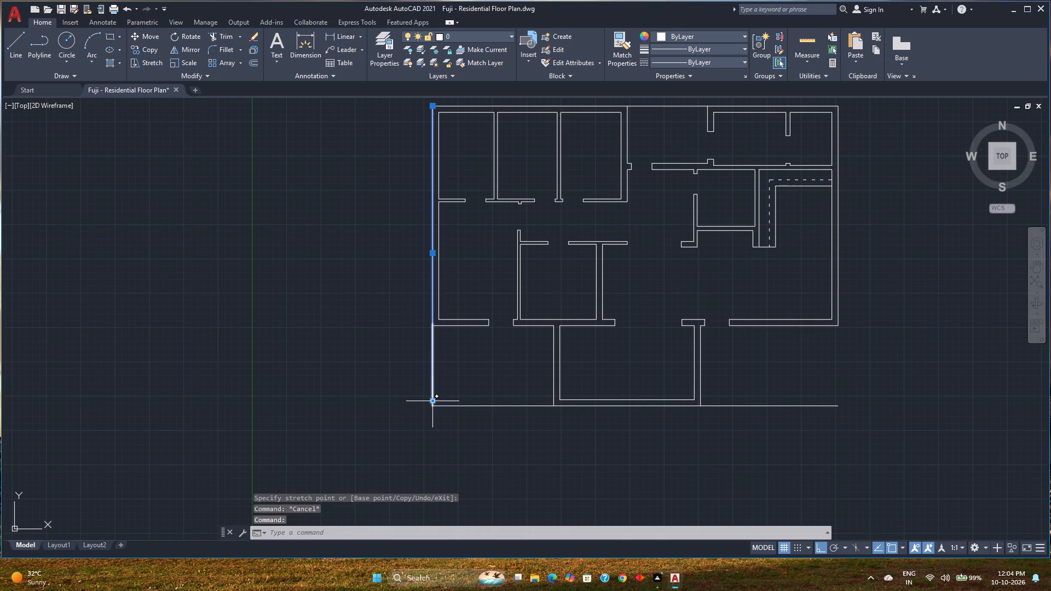
click(432, 400)
click(432, 326)
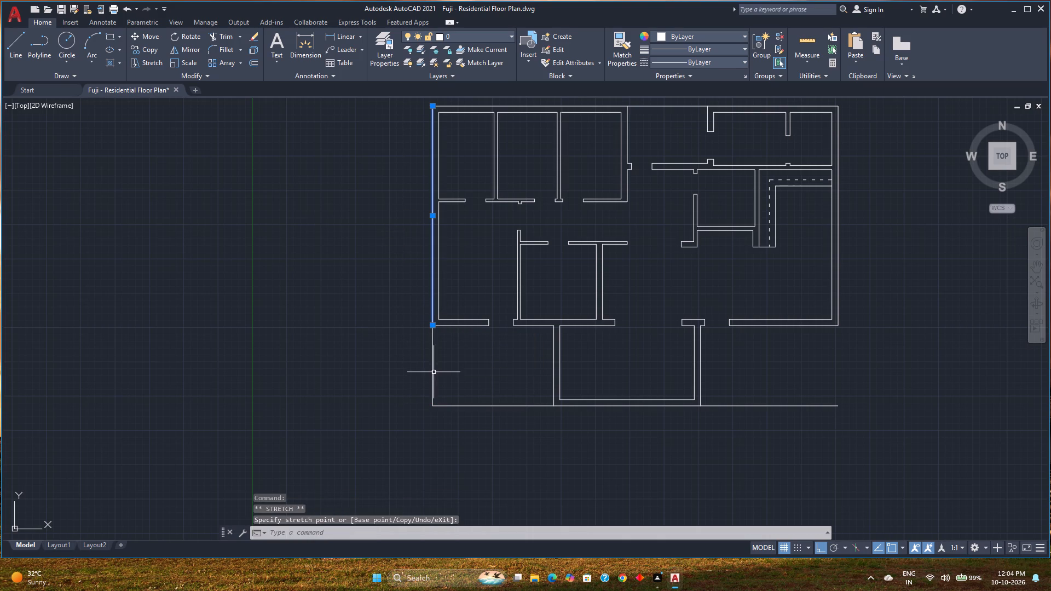
click(432, 370)
key(Escape)
Stretch the upper end of the short southwest boundary line to the outer corner of the south wall.
scroll(432, 339, up, 1)
click(431, 344)
scroll(426, 314, up, 5)
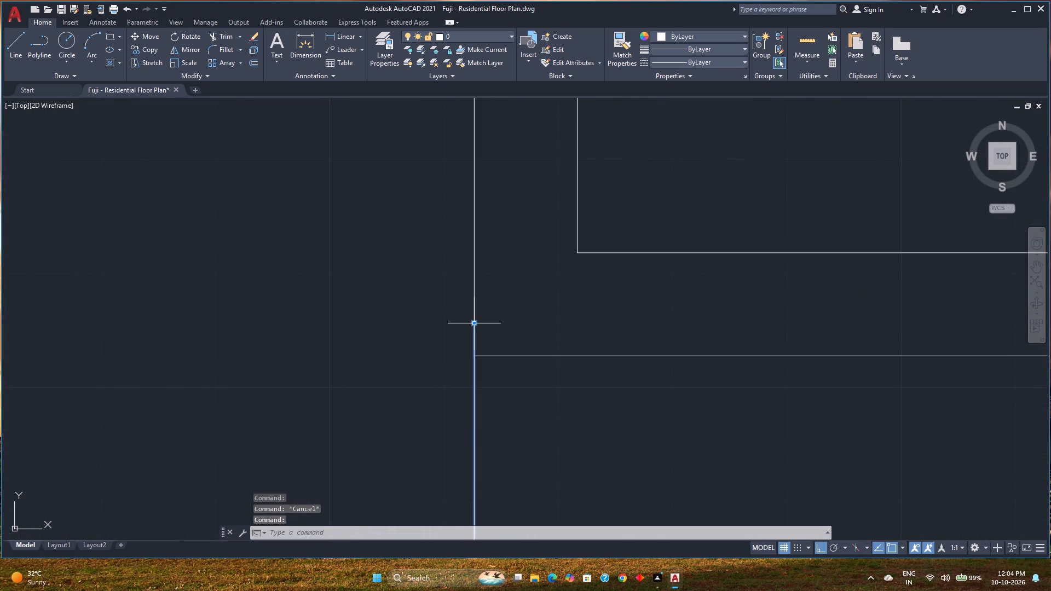
click(475, 325)
click(476, 356)
Copy the short southwest boundary line 49'-3" east to the far end of the bottom boundary line.
scroll(532, 371, down, 3)
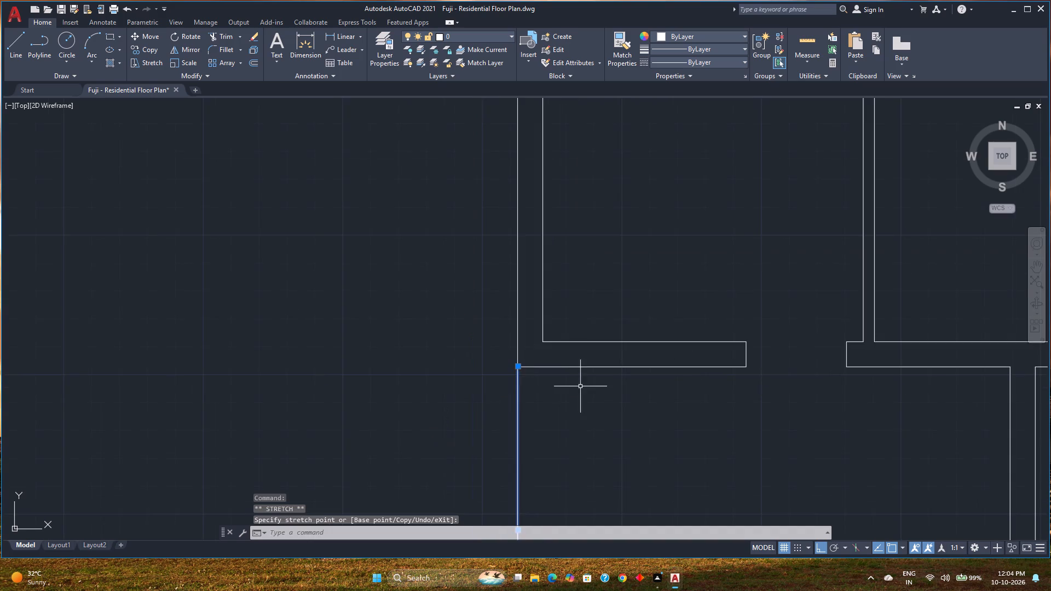
scroll(581, 387, down, 1)
middle_drag(575, 386, 366, 276)
scroll(348, 264, down, 2)
middle_drag(411, 282, 336, 280)
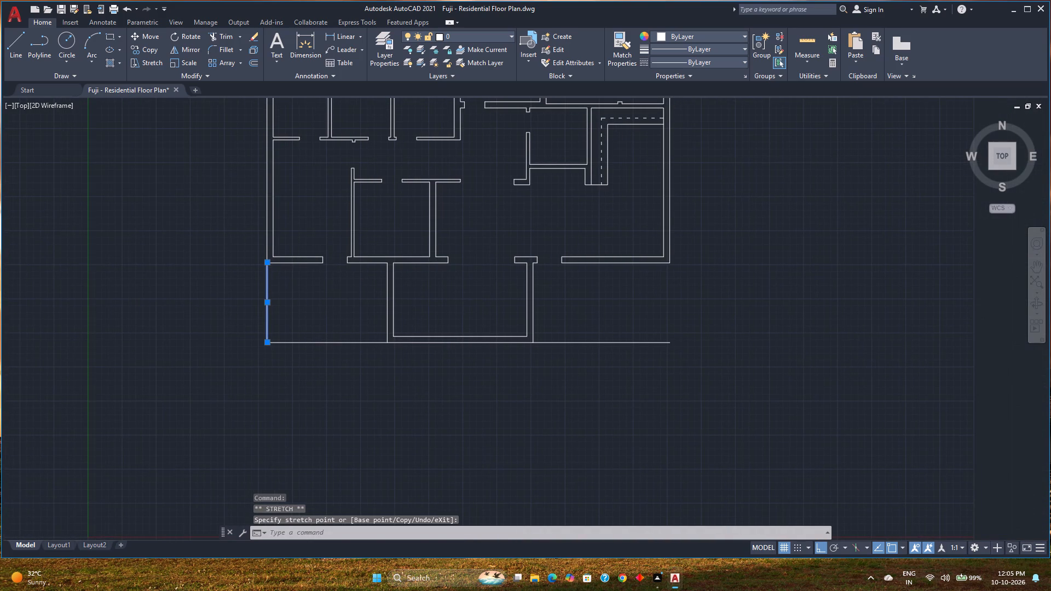
click(153, 50)
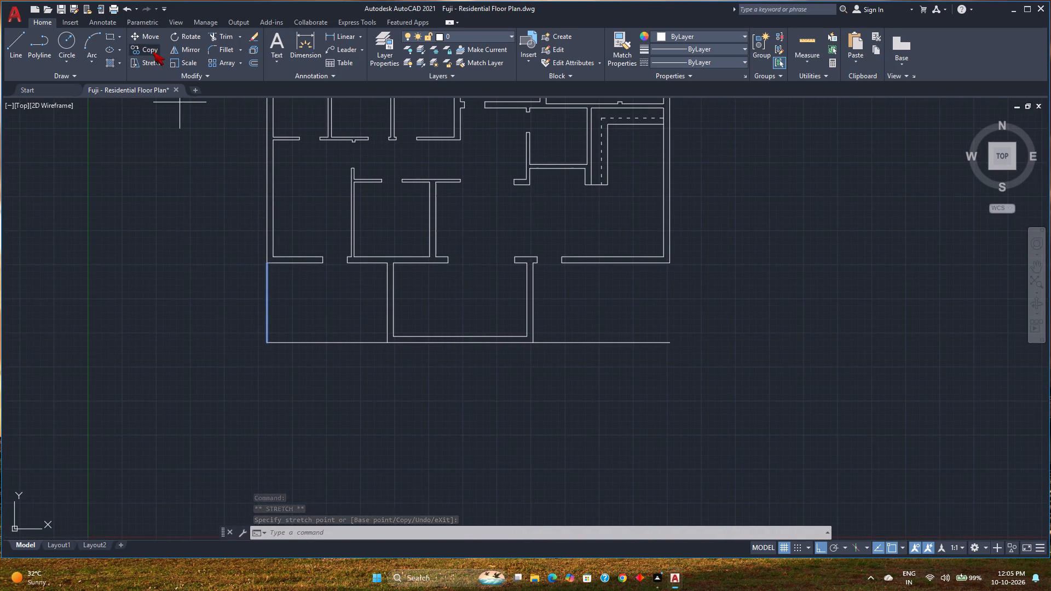
click(267, 344)
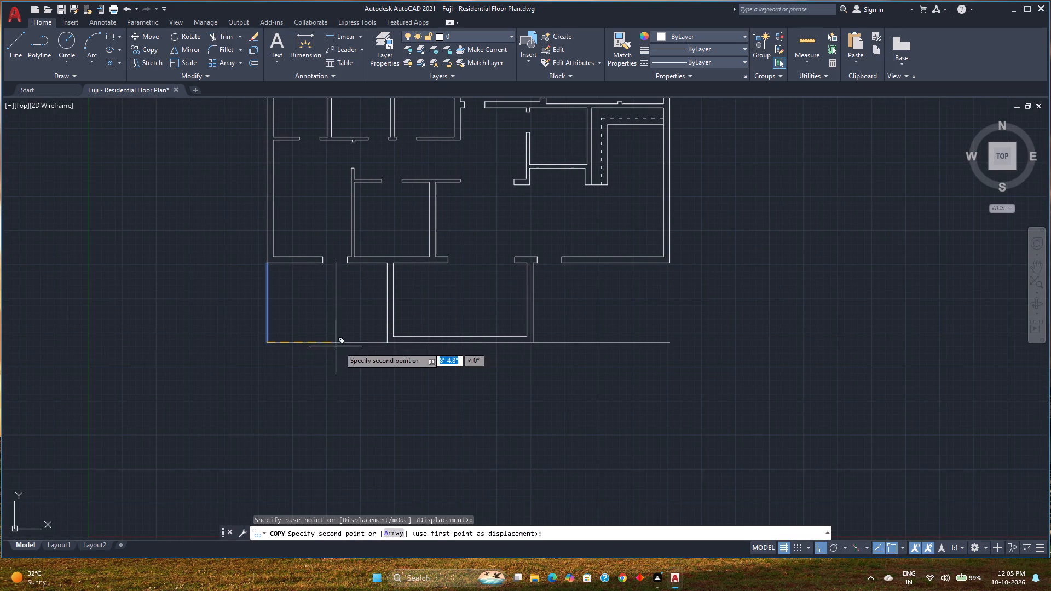
click(669, 341)
key(Escape)
Save the drawing.
key(ctrl+s)
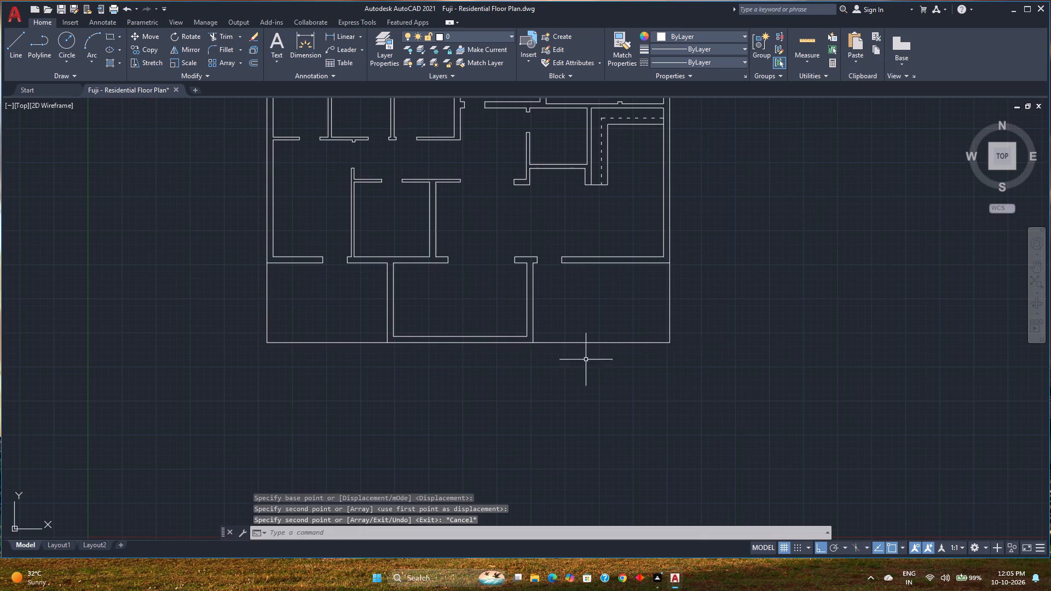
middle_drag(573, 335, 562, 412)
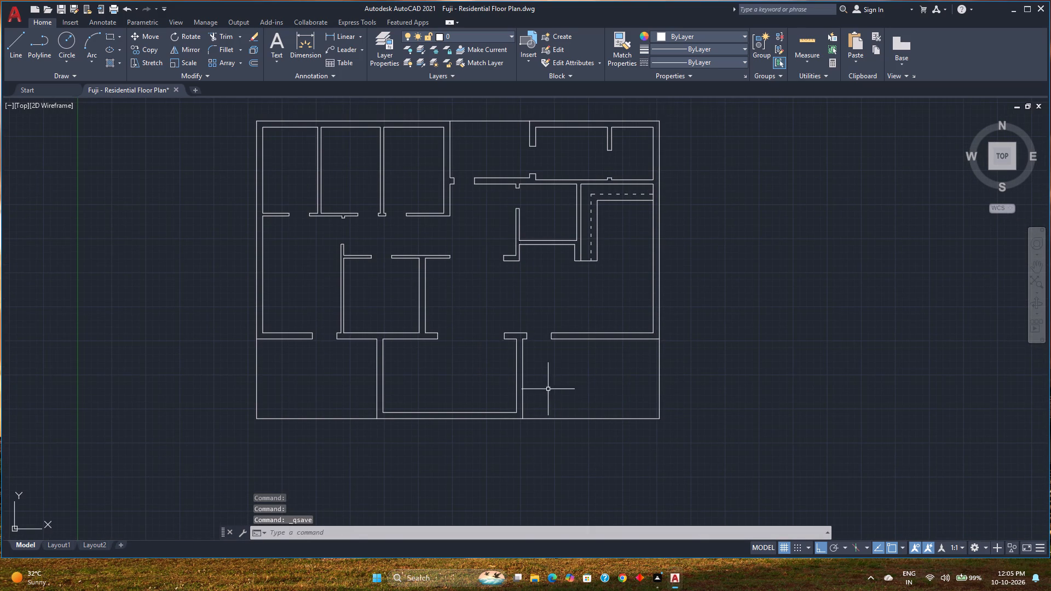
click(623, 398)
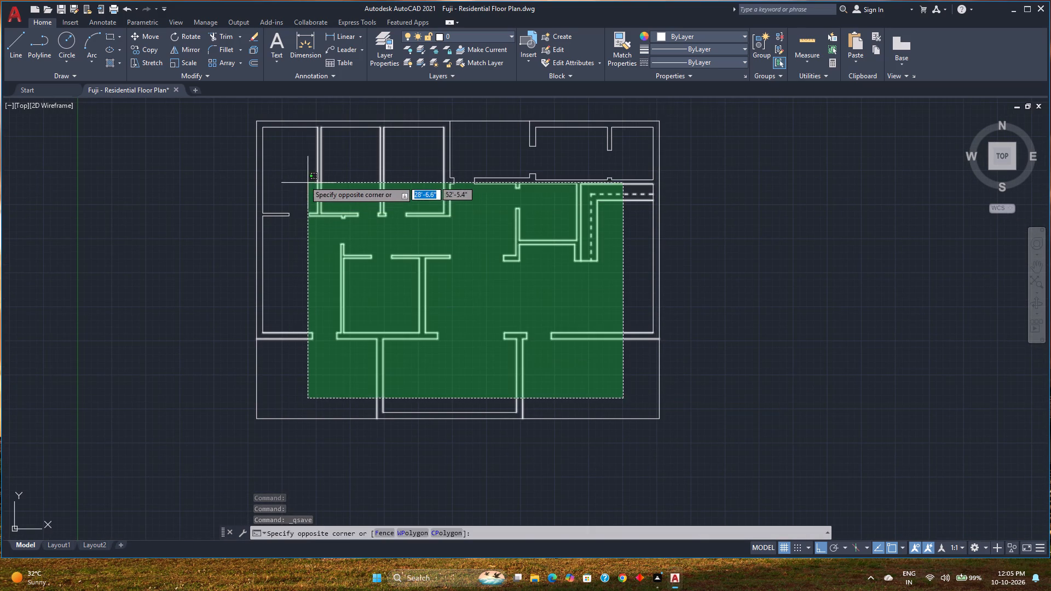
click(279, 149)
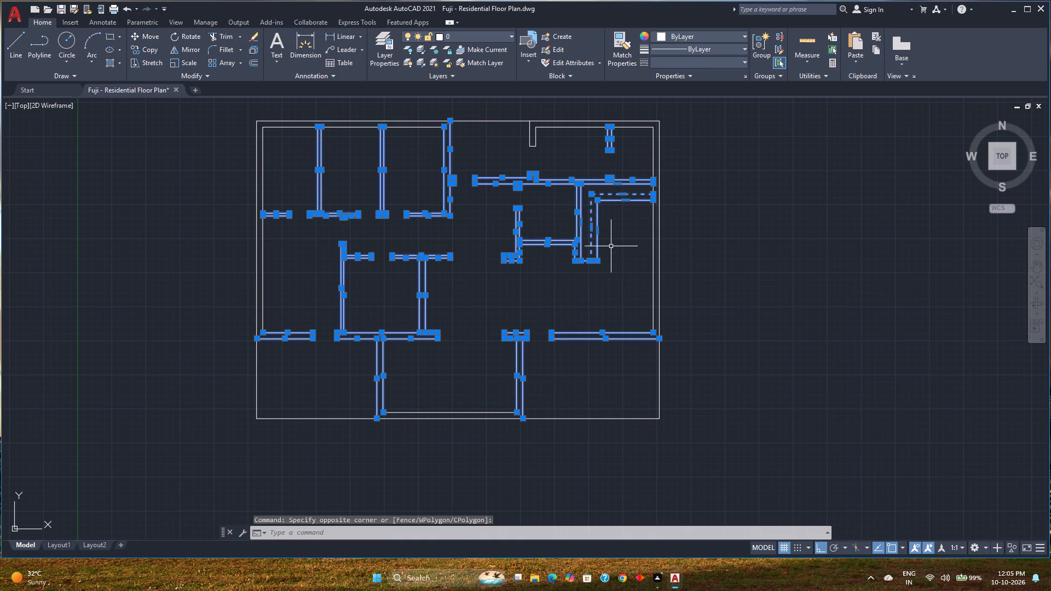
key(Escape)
Select the solid counter line and the wall lines of the southern, western and central rooms, leaving the dashed line out.
click(597, 243)
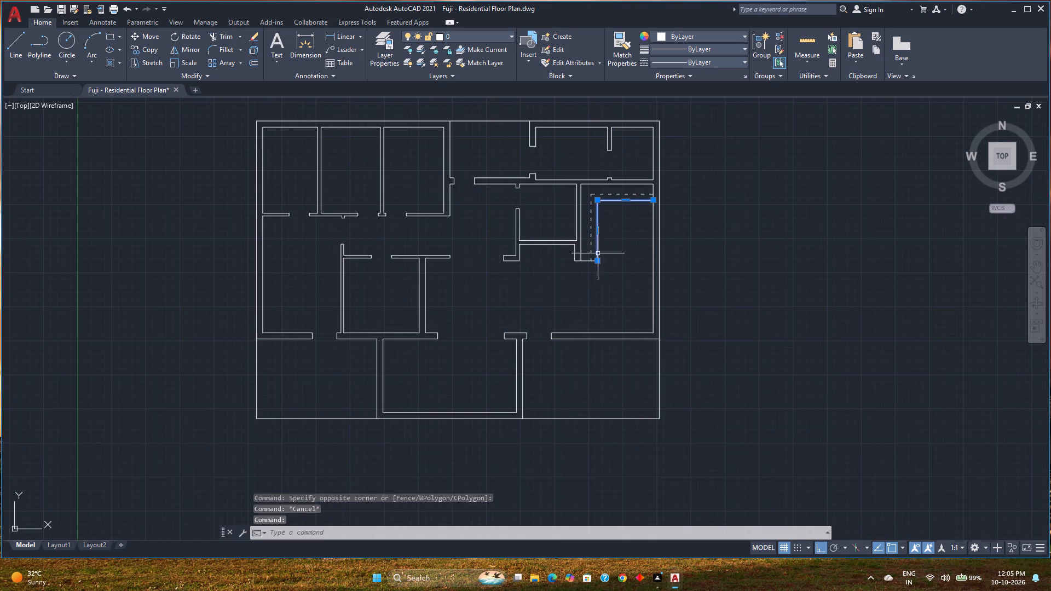
drag(636, 378, 630, 374)
click(280, 277)
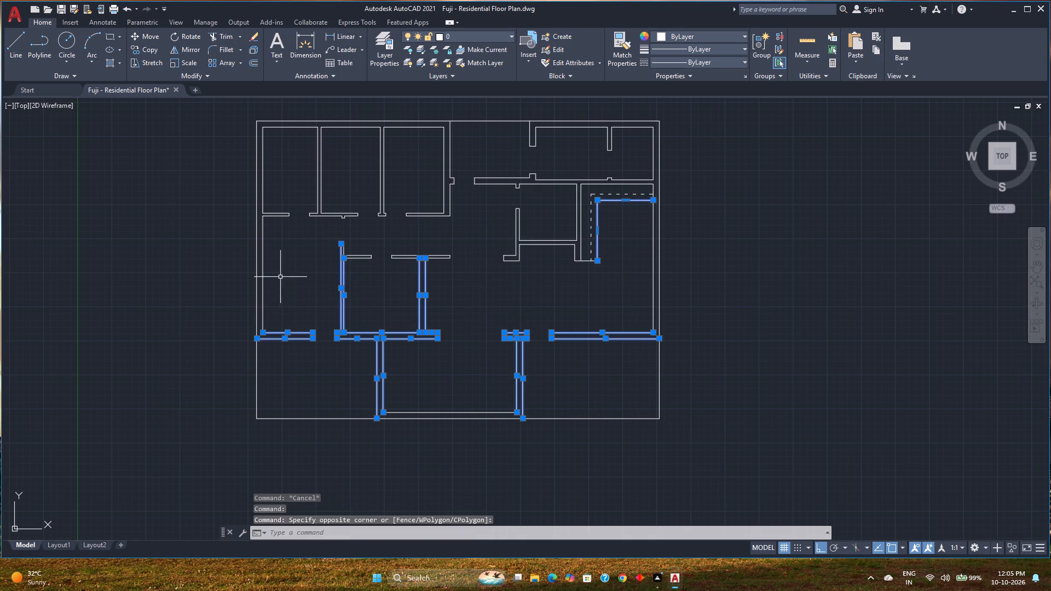
click(407, 302)
click(205, 111)
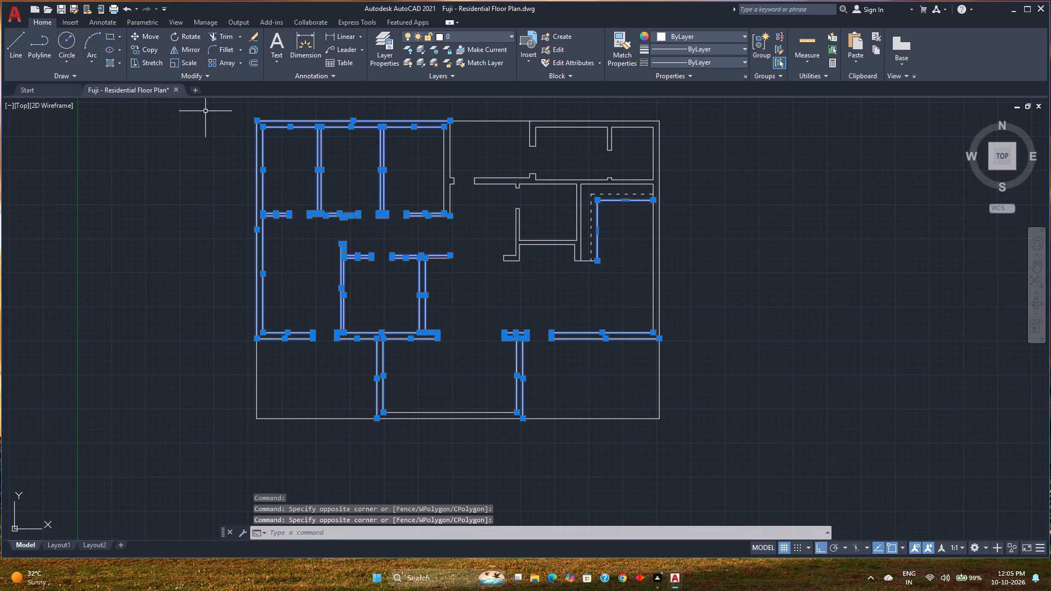
click(500, 281)
click(384, 153)
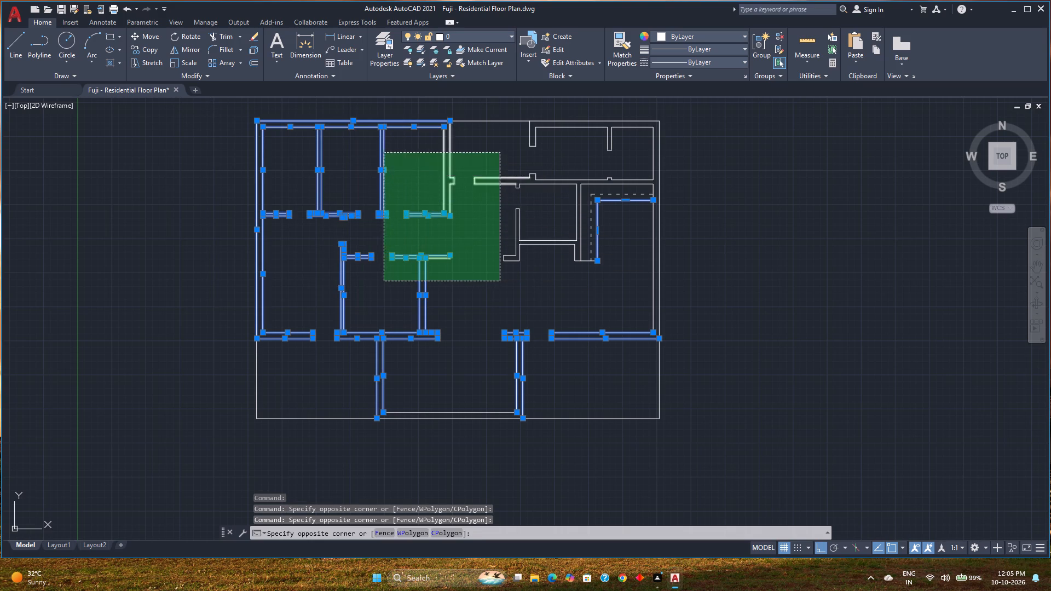
click(565, 292)
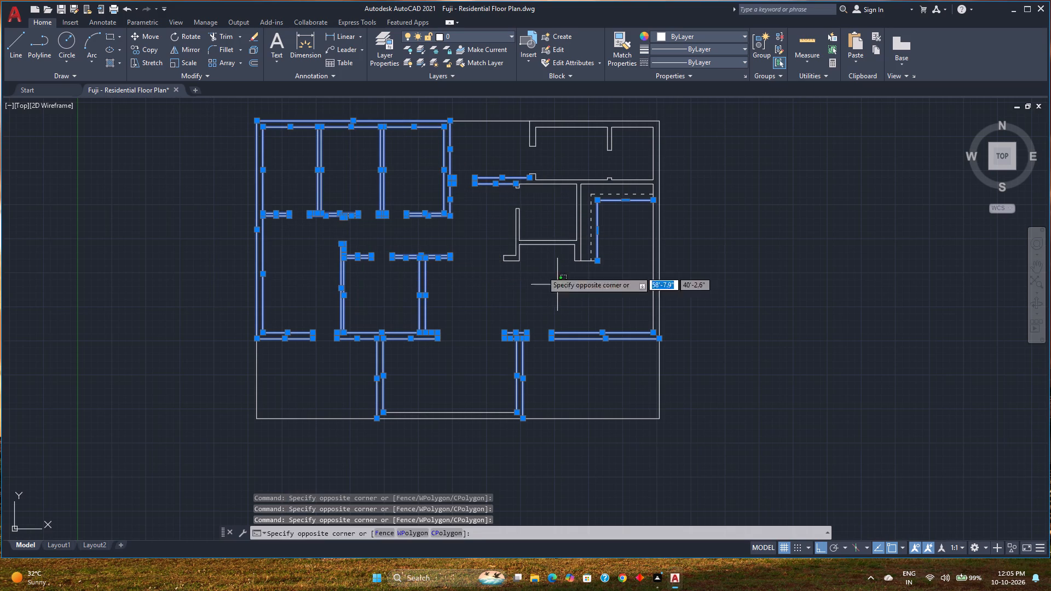
click(465, 208)
Add the wall lines and end cap beside the counter and the adjoining northern partition to the selection.
scroll(579, 266, up, 4)
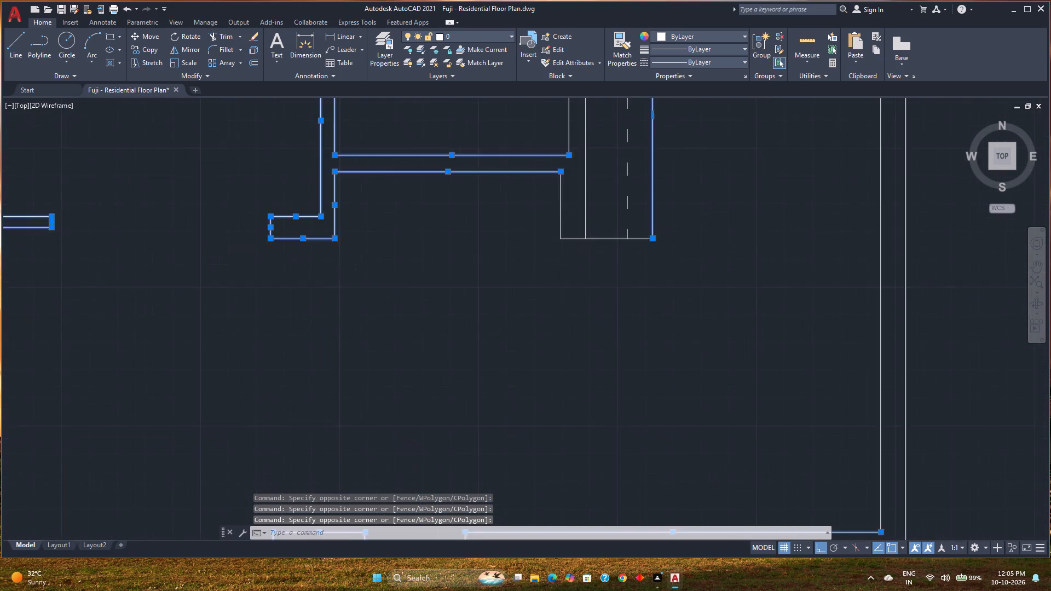
middle_drag(585, 274, 602, 393)
click(614, 386)
click(496, 272)
middle_drag(519, 277, 507, 463)
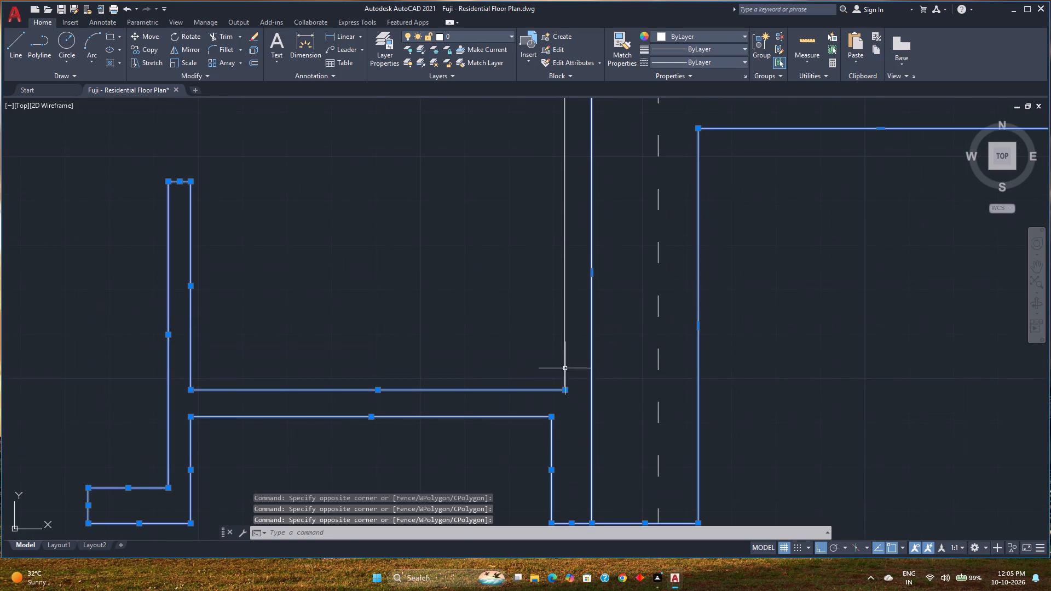
click(597, 345)
scroll(495, 270, down, 2)
middle_drag(495, 270, 559, 472)
click(379, 281)
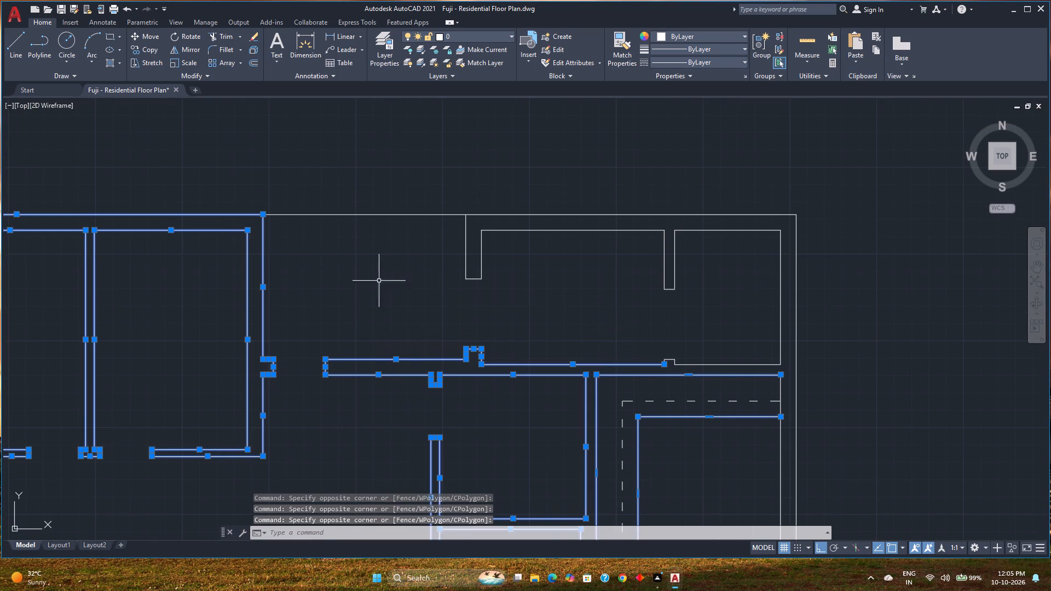
Add the northeast room walls, the eastern wall lines and the southern room's bottom lines to the selection, and assign everything to the Walls layer.
click(718, 383)
click(431, 231)
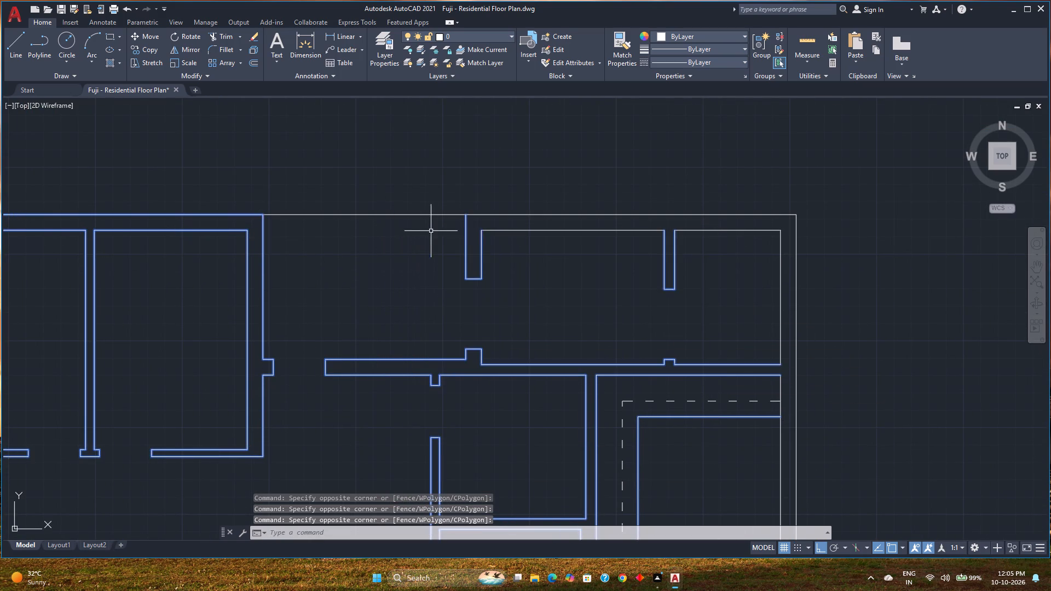
click(722, 277)
click(564, 186)
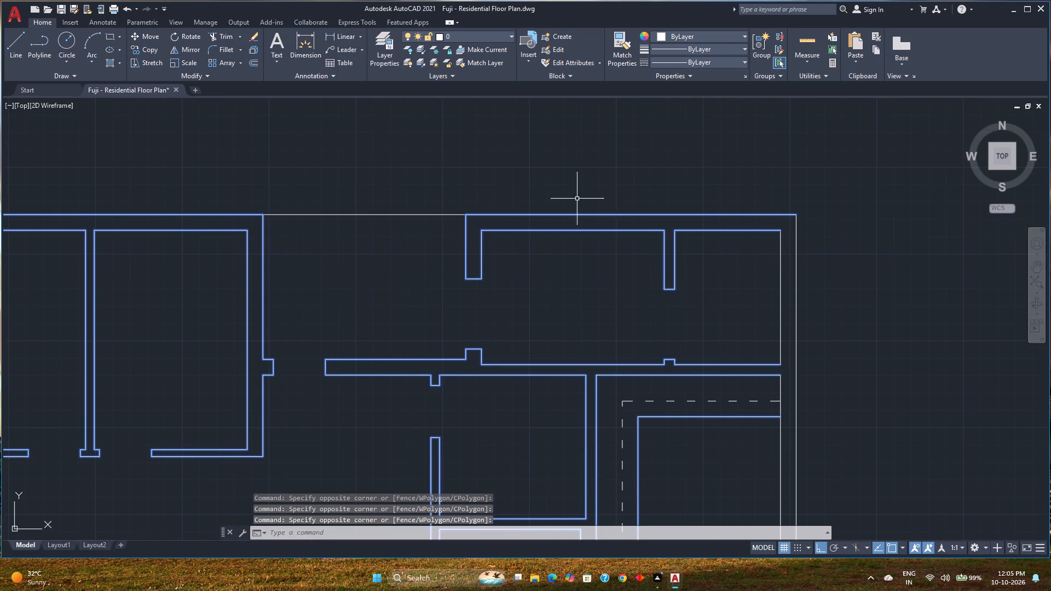
click(811, 321)
click(725, 286)
scroll(727, 447, down, 1)
middle_drag(721, 447, 661, 363)
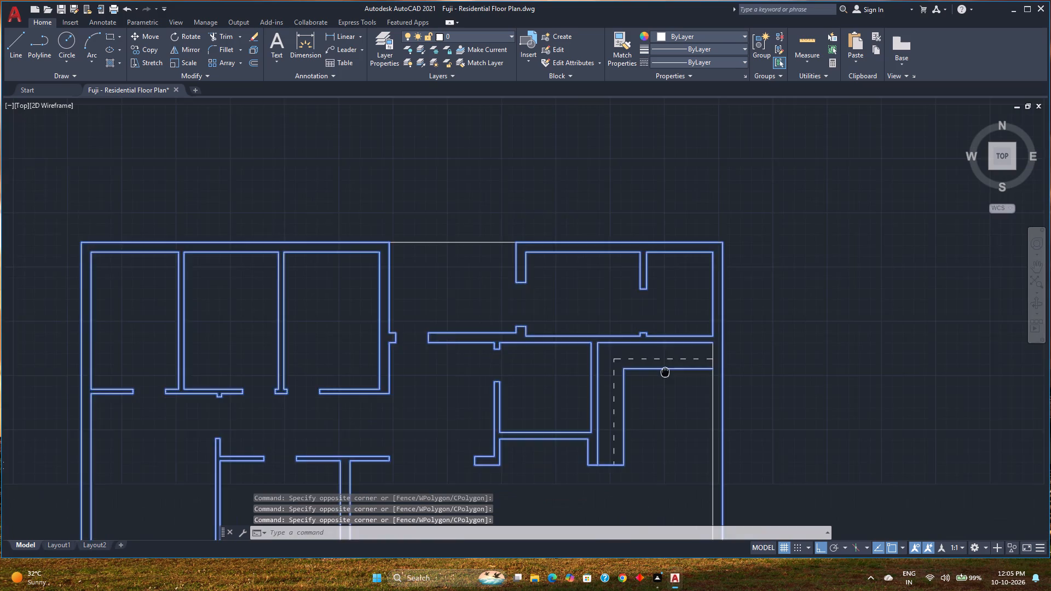
middle_drag(661, 363, 639, 299)
click(679, 318)
scroll(615, 338, down, 1)
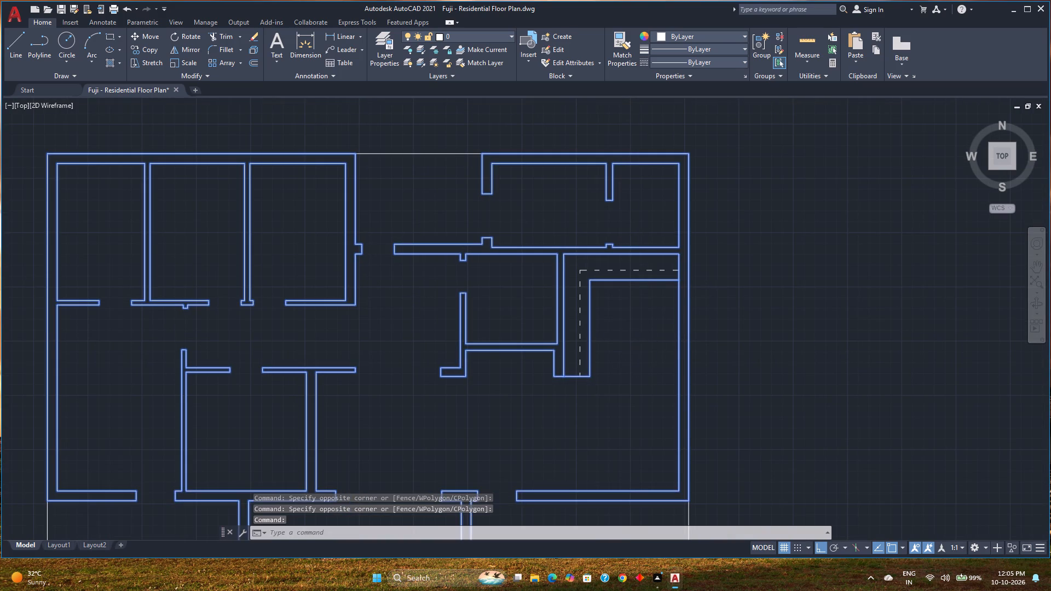
middle_drag(615, 338, 679, 237)
click(554, 411)
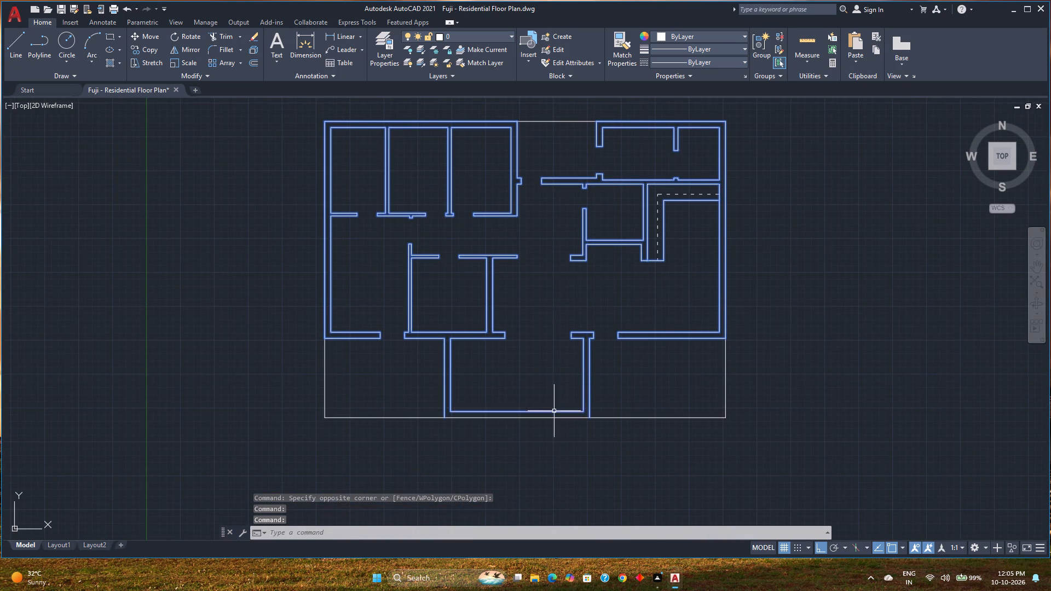
click(549, 419)
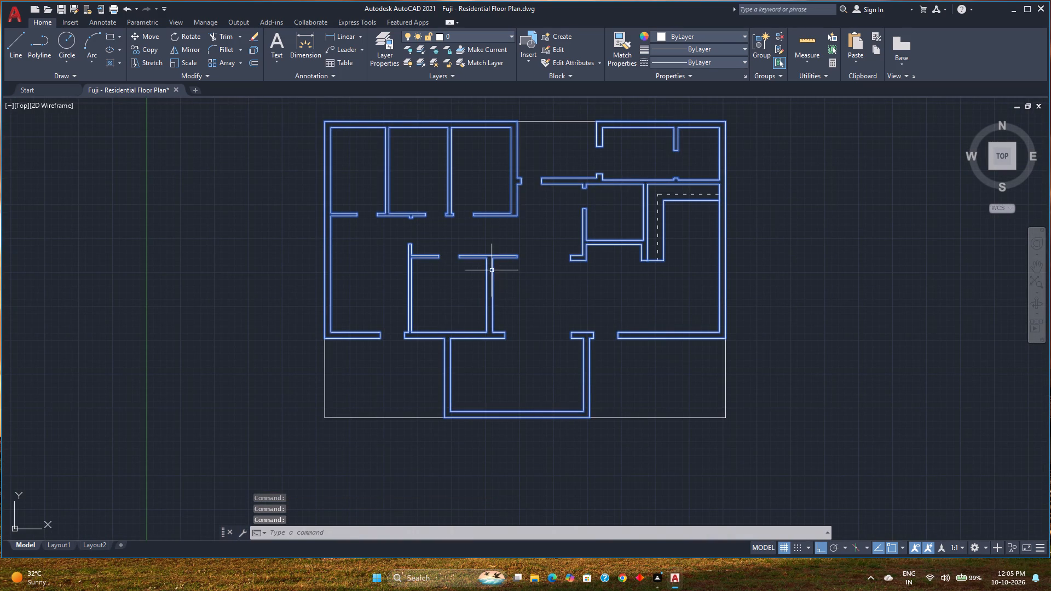
click(490, 38)
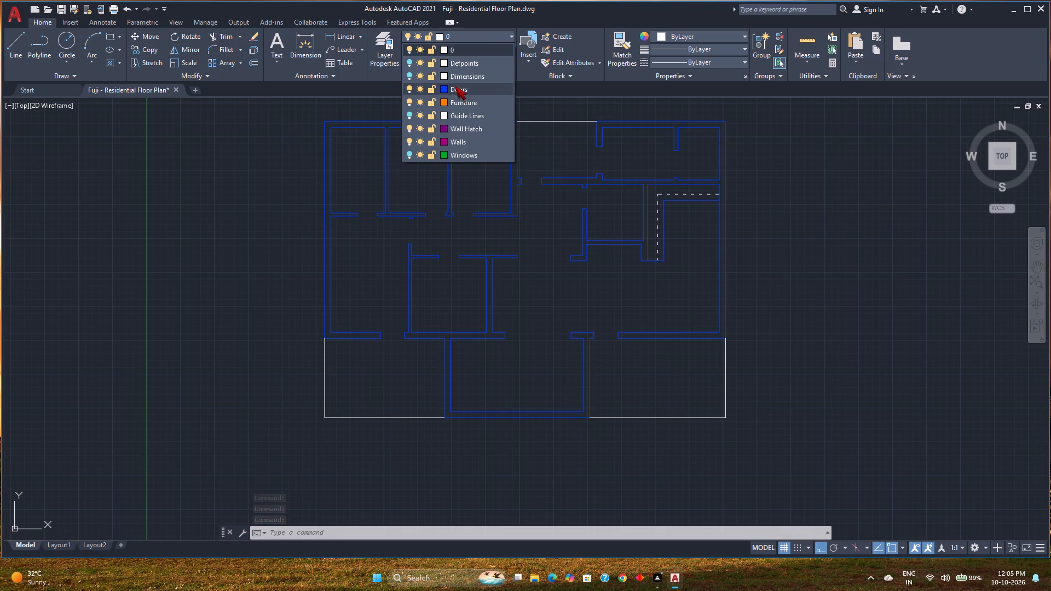
click(464, 144)
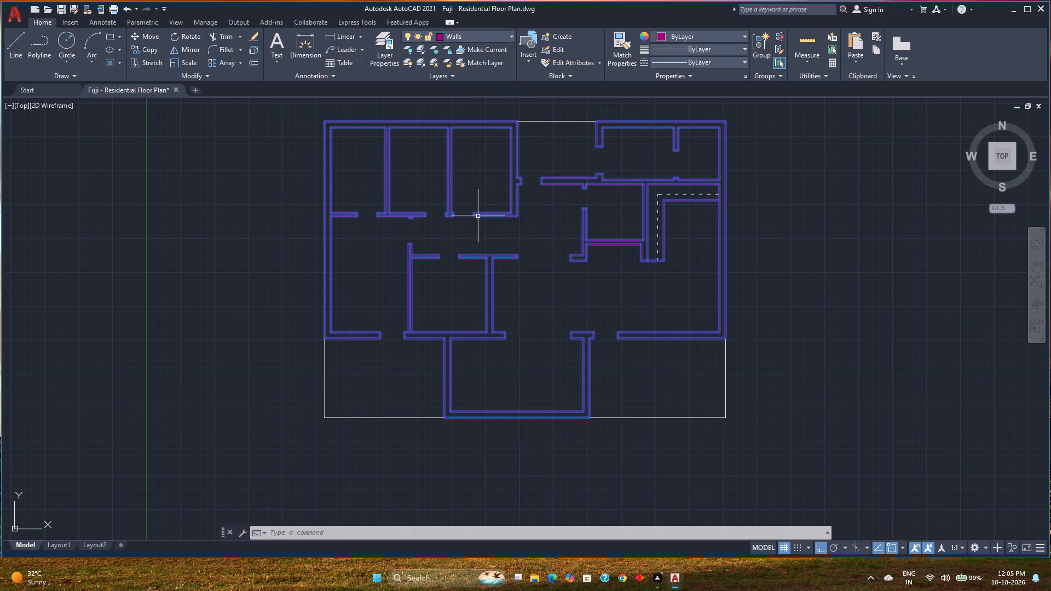
key(Escape)
Turn on the Dimensions and Windows layers.
middle_drag(510, 247, 409, 244)
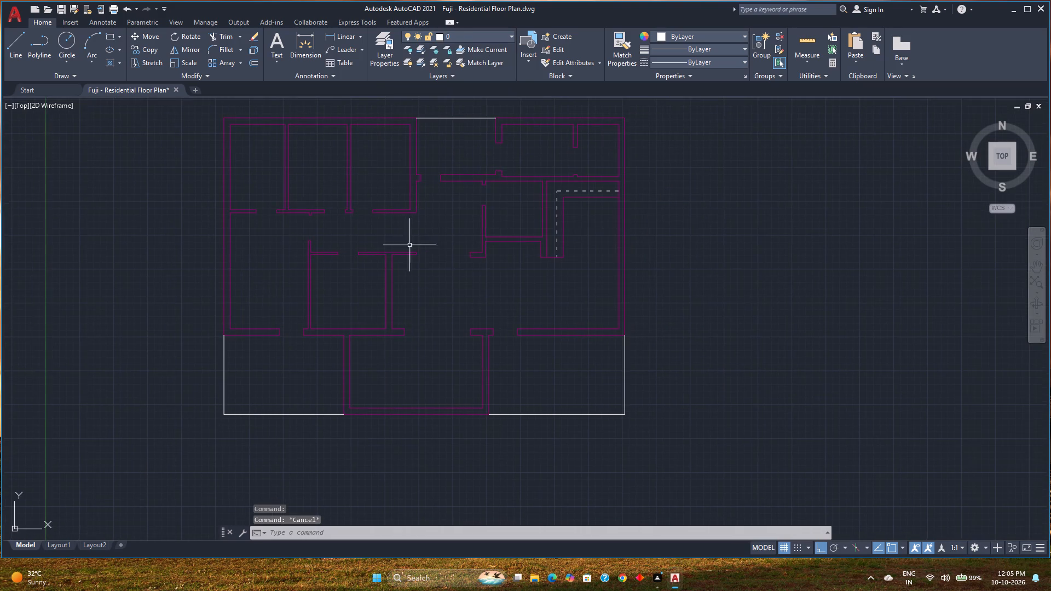
middle_drag(425, 250, 431, 265)
click(470, 36)
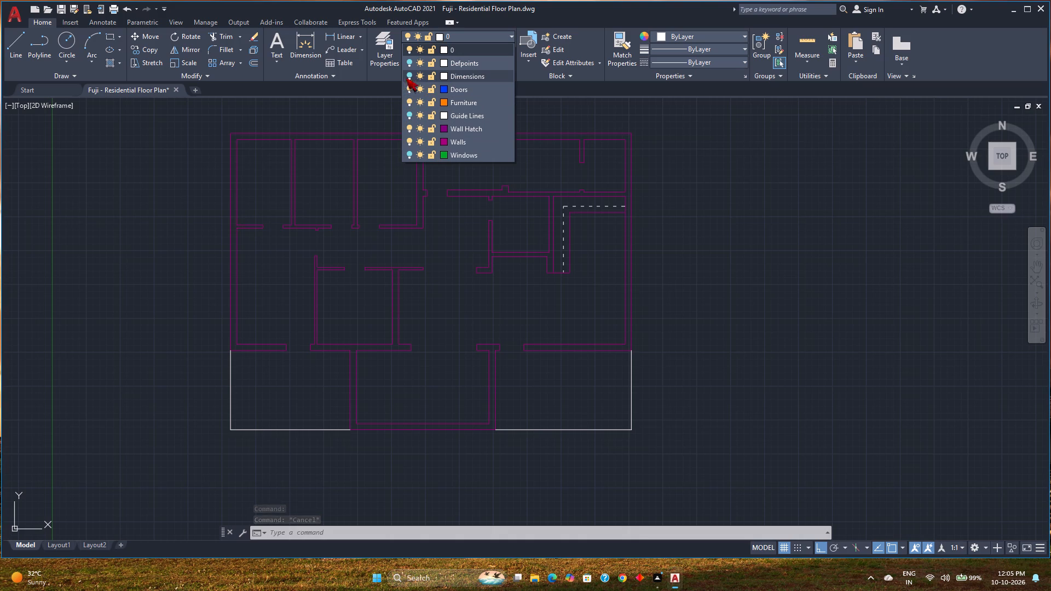
click(407, 75)
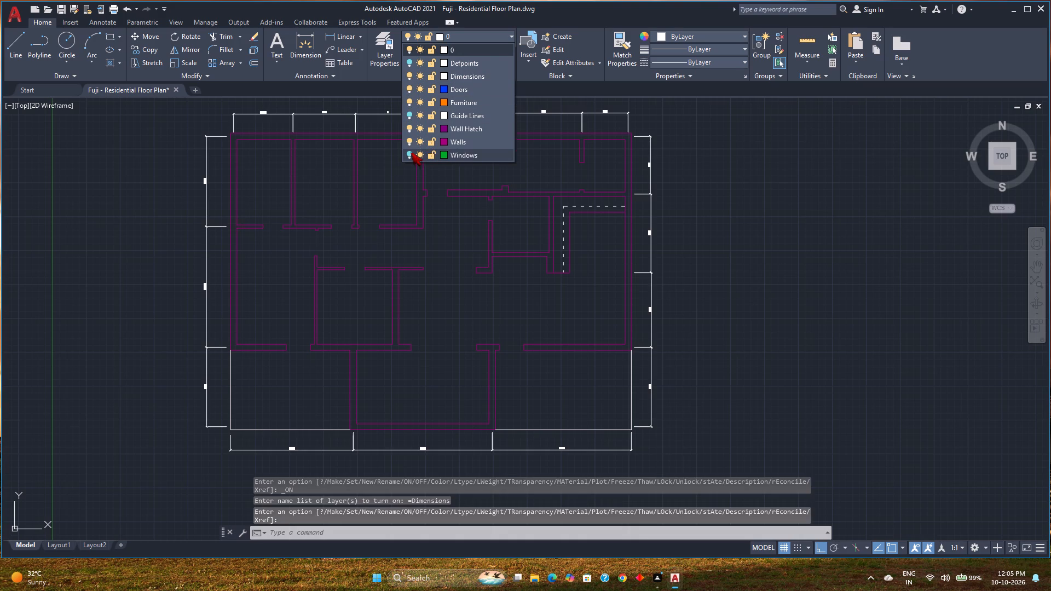
click(410, 153)
key(Escape)
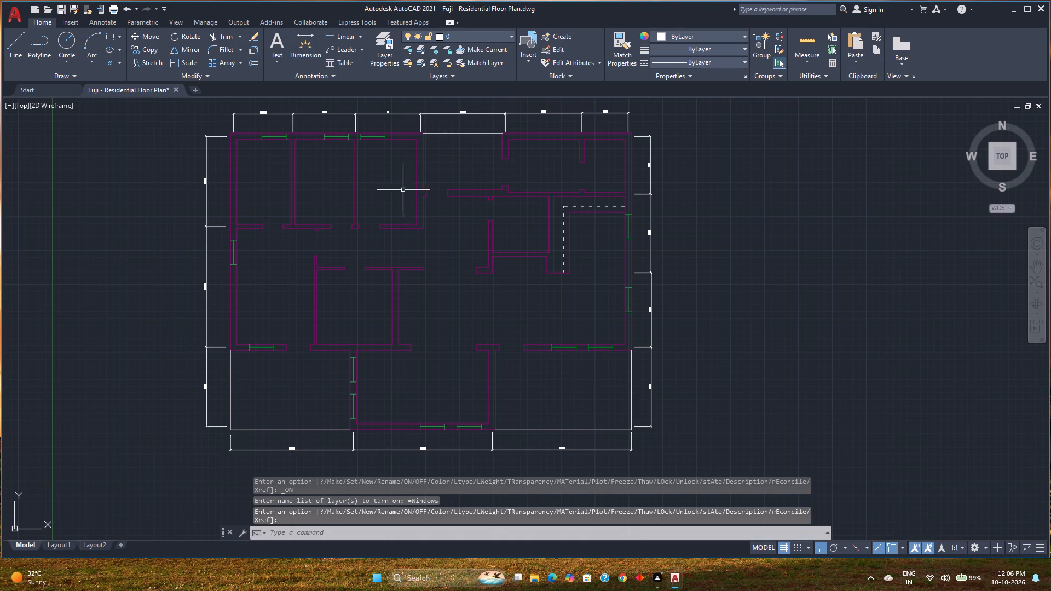
Insert the Door - Imperial block at the south corner of the western jamb of the northwest room's door opening.
middle_drag(433, 200, 424, 201)
scroll(414, 206, up, 1)
middle_drag(414, 206, 439, 201)
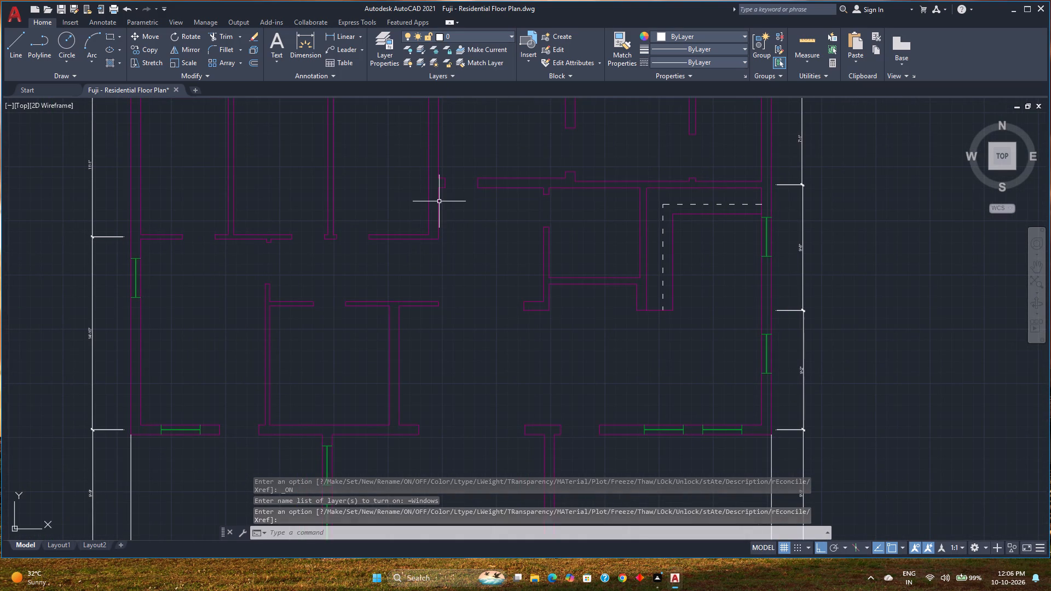
key(ctrl+3)
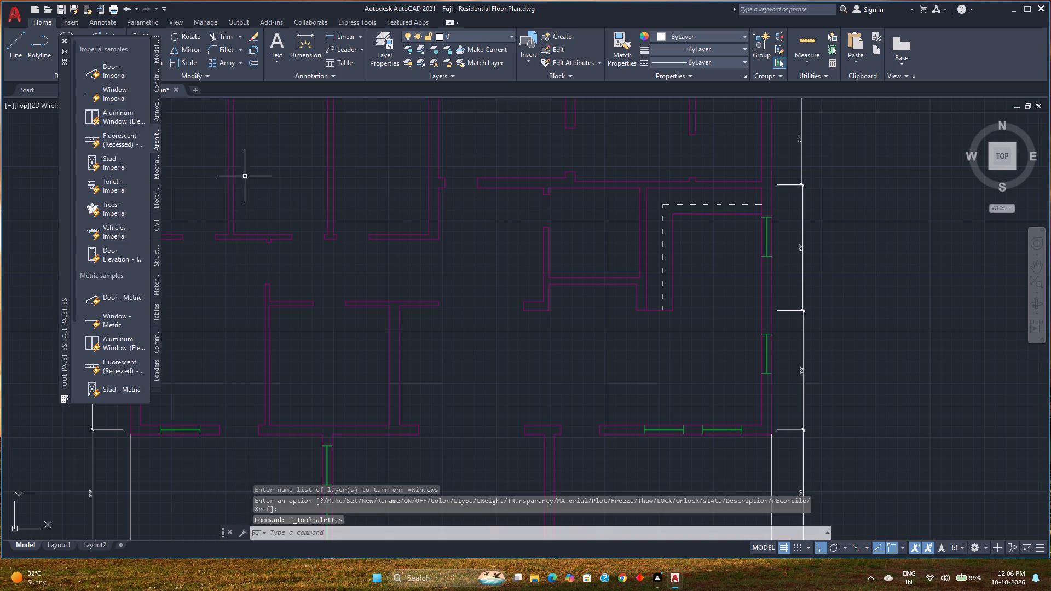
click(108, 75)
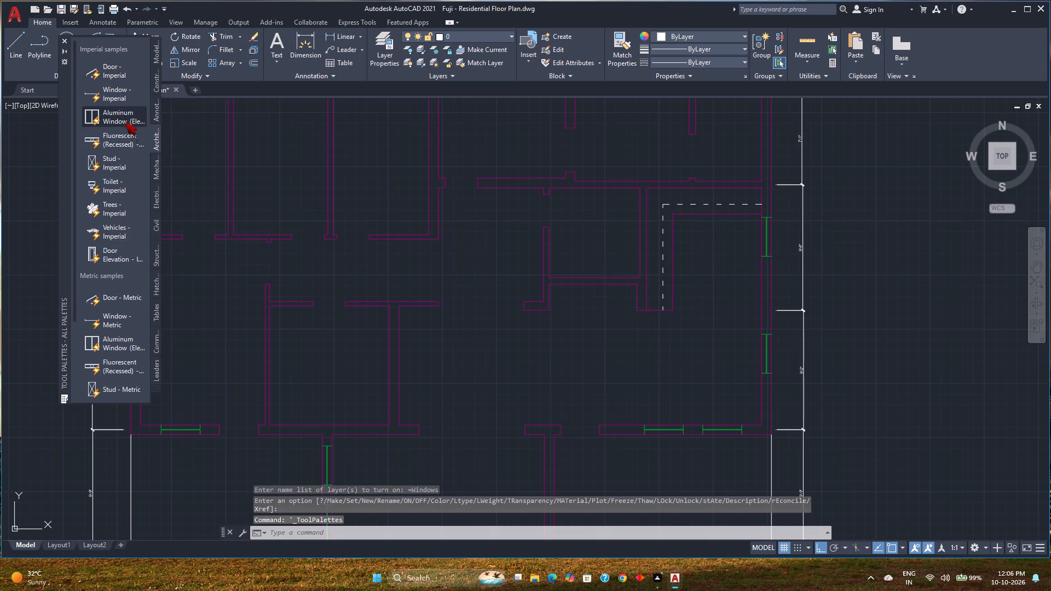
scroll(200, 236, up, 2)
middle_drag(200, 236, 247, 248)
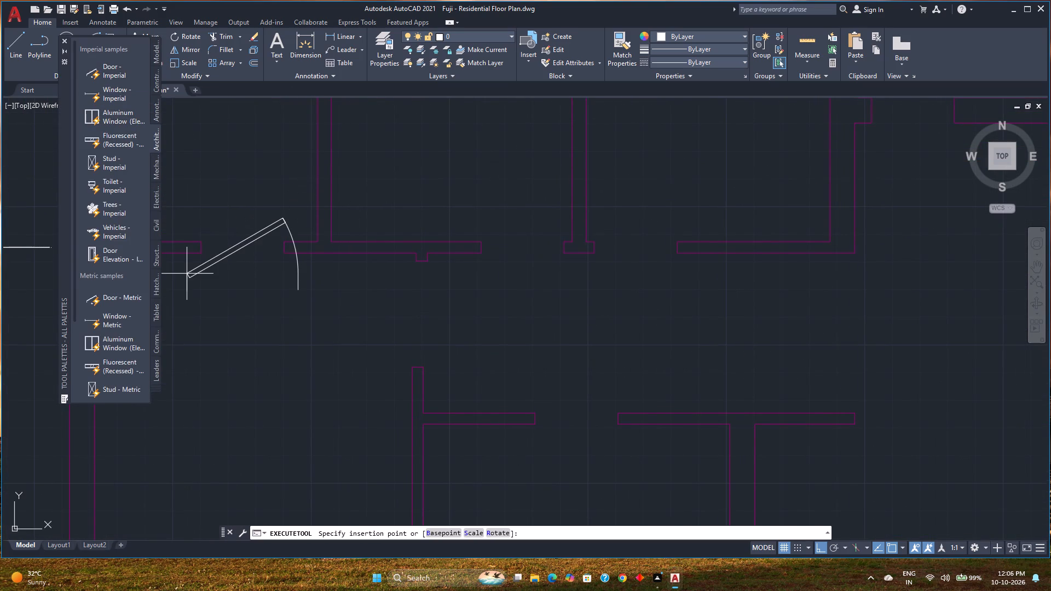
middle_drag(195, 256, 225, 320)
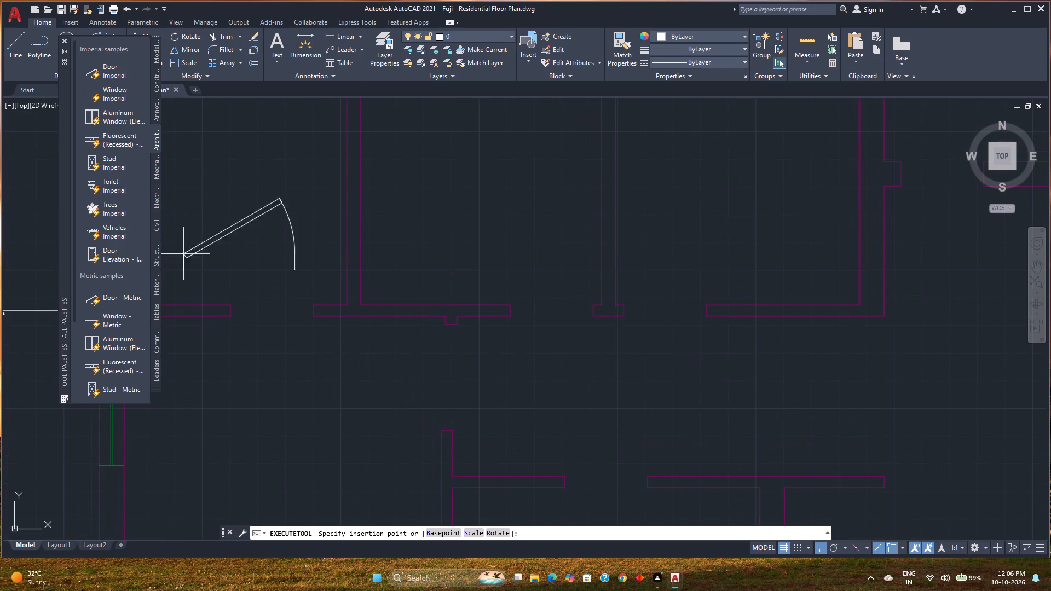
middle_drag(249, 269, 440, 366)
scroll(440, 366, down, 1)
middle_drag(440, 366, 408, 354)
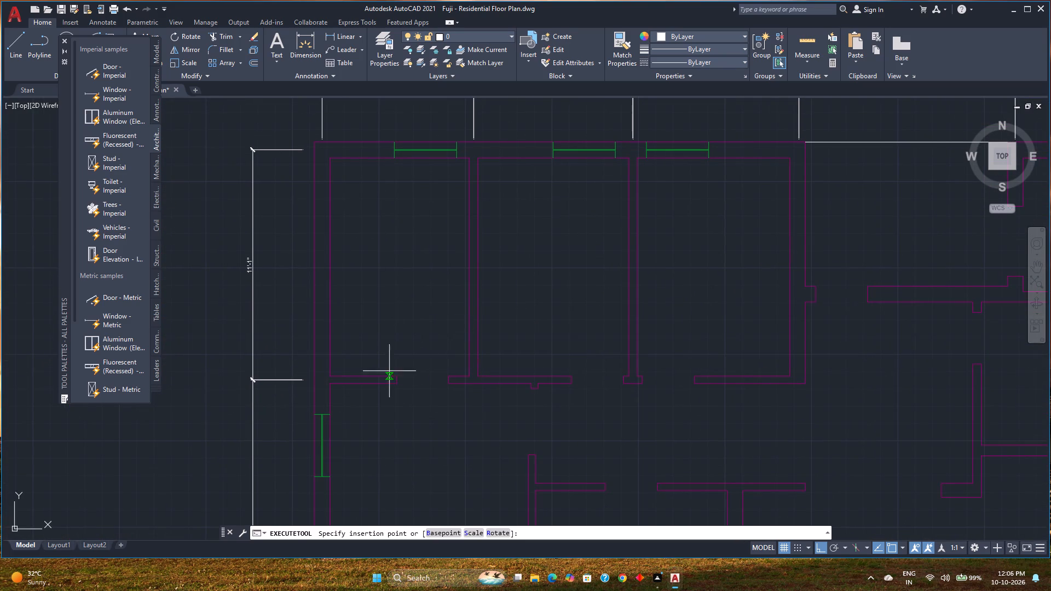
scroll(394, 384, up, 3)
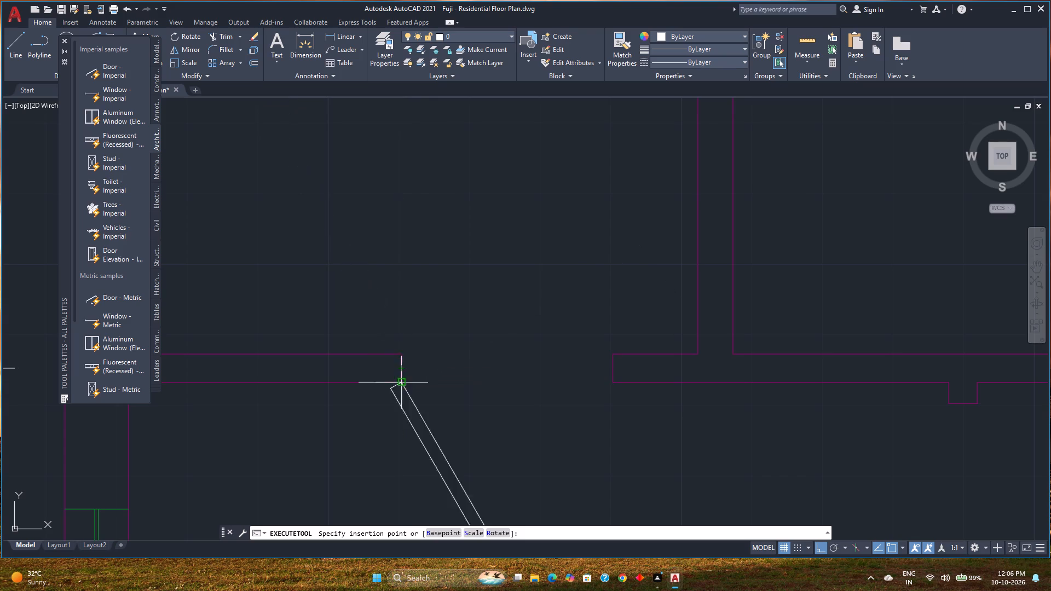
click(400, 383)
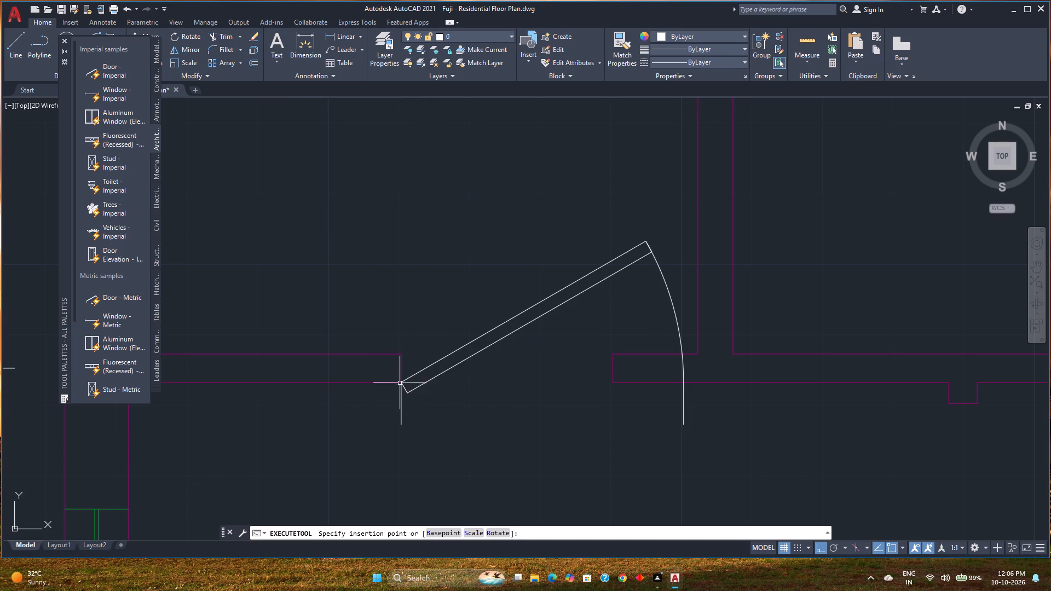
Flip the door to swing south and move its hinge point onto the south corner of the opening's western jamb.
scroll(442, 426, down, 2)
middle_drag(443, 426, 439, 404)
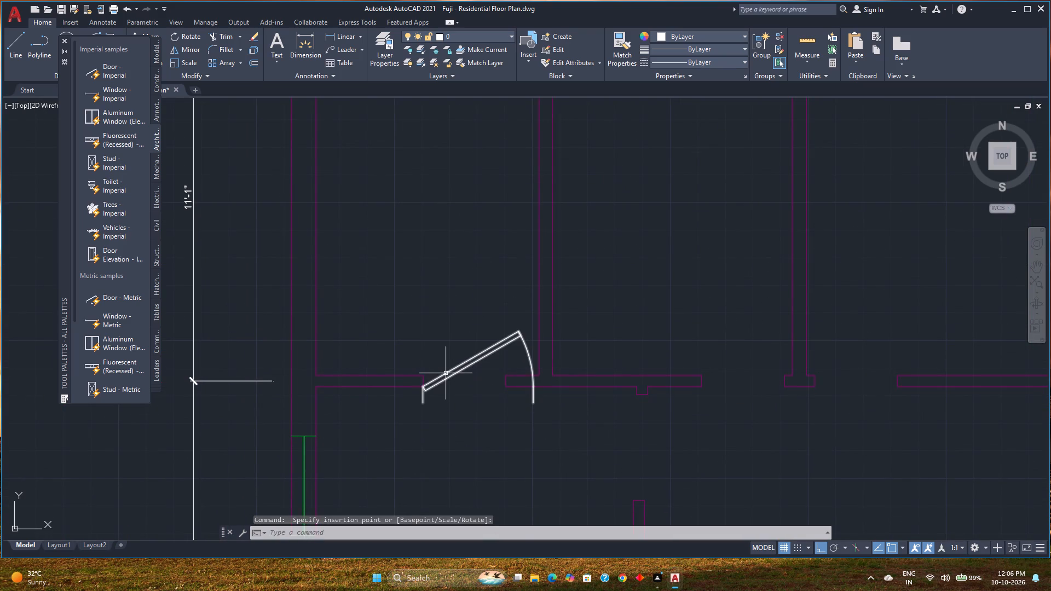
click(446, 373)
click(464, 402)
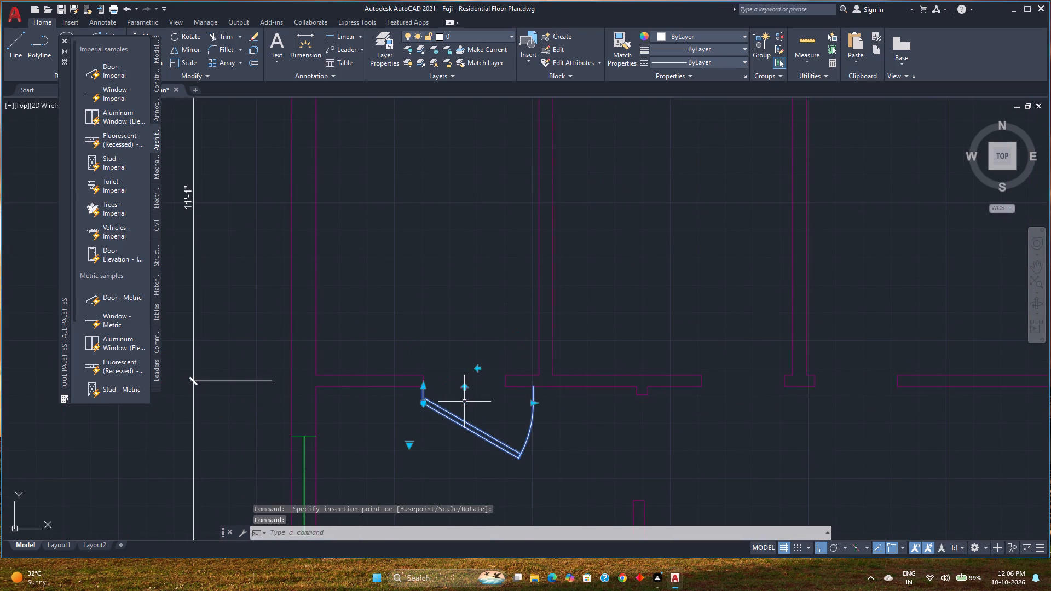
key(m)
key(Return)
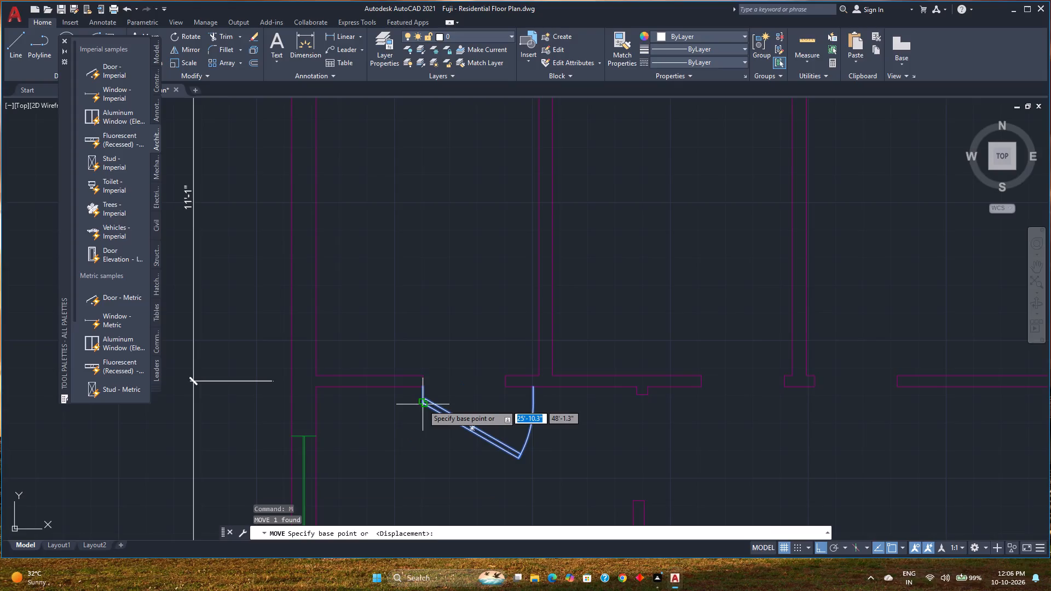
scroll(423, 404, up, 3)
click(423, 402)
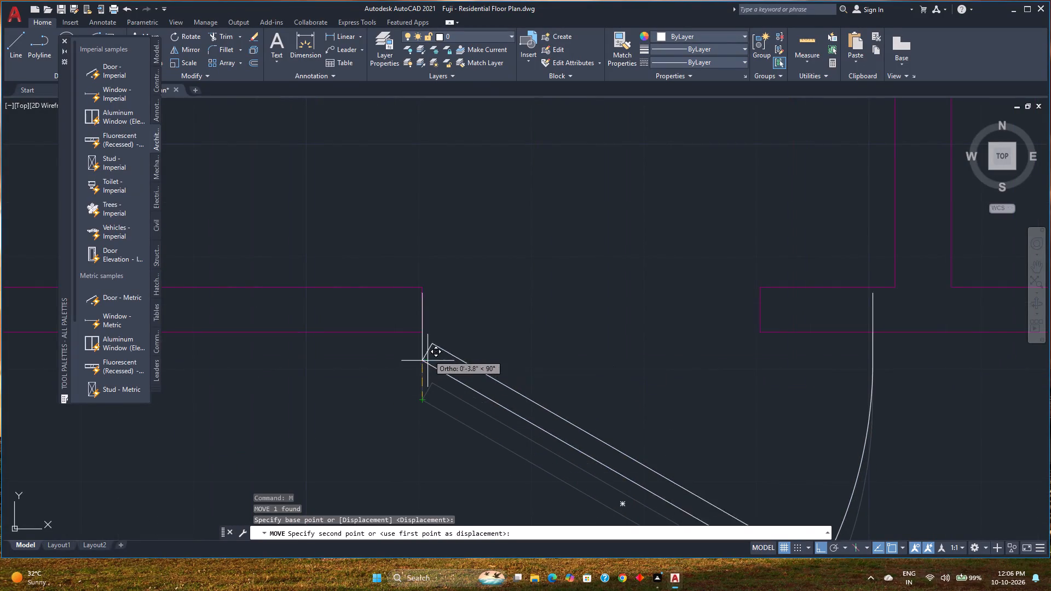
click(419, 333)
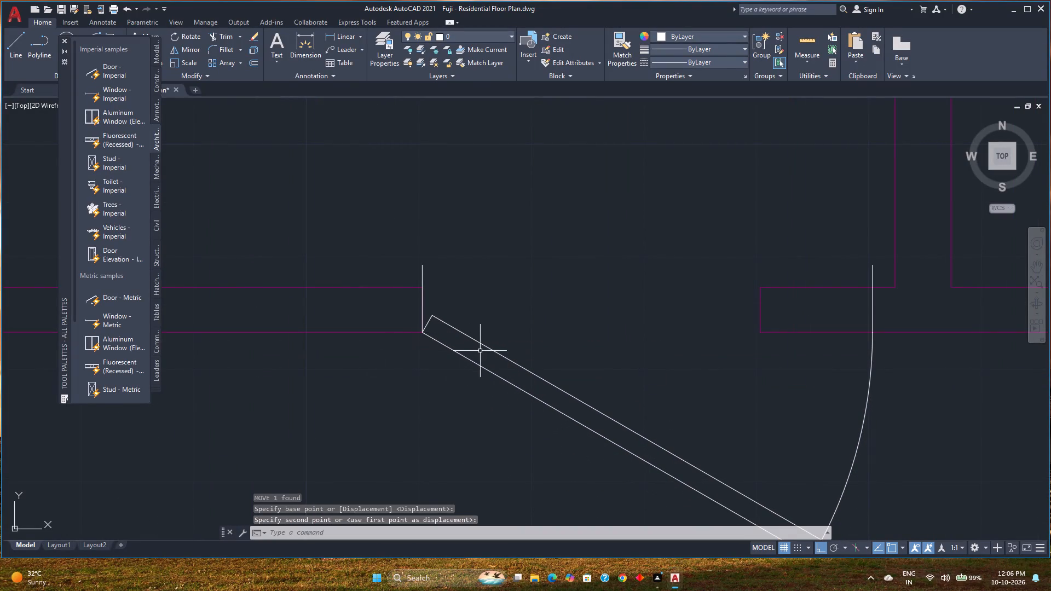
Resize the door to the 2'-6" opening and shorten its jamb lines to match the wall thickness.
click(473, 360)
scroll(779, 310, down, 1)
middle_drag(777, 312, 762, 318)
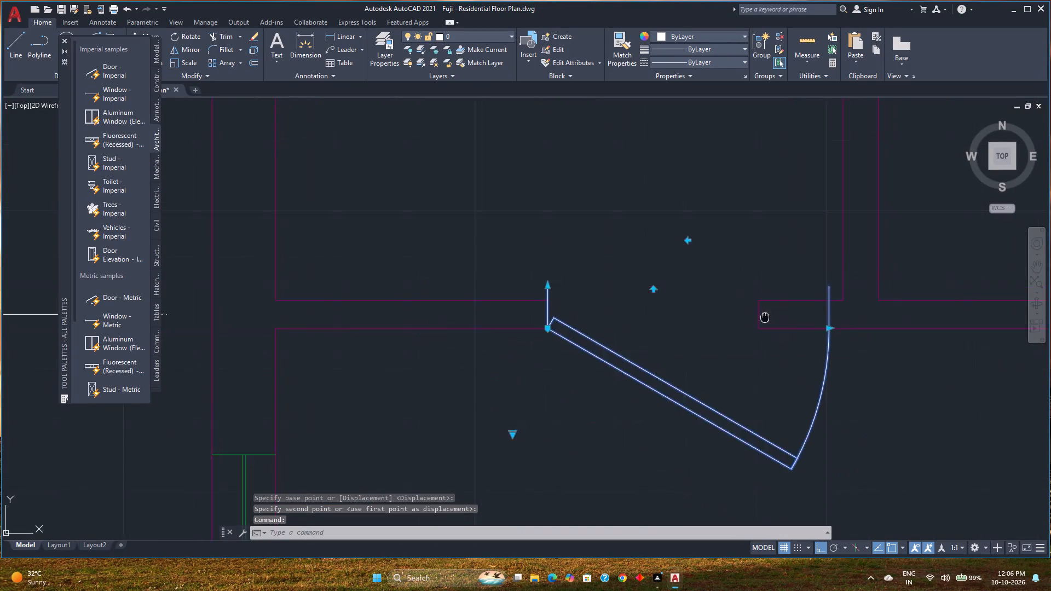
middle_drag(762, 318, 614, 318)
click(677, 332)
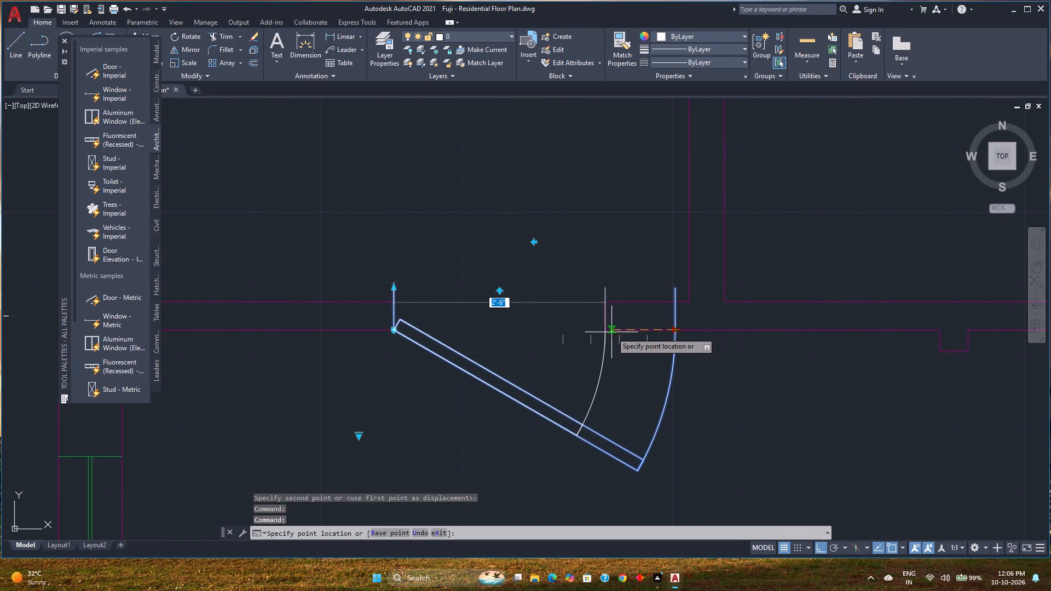
click(610, 333)
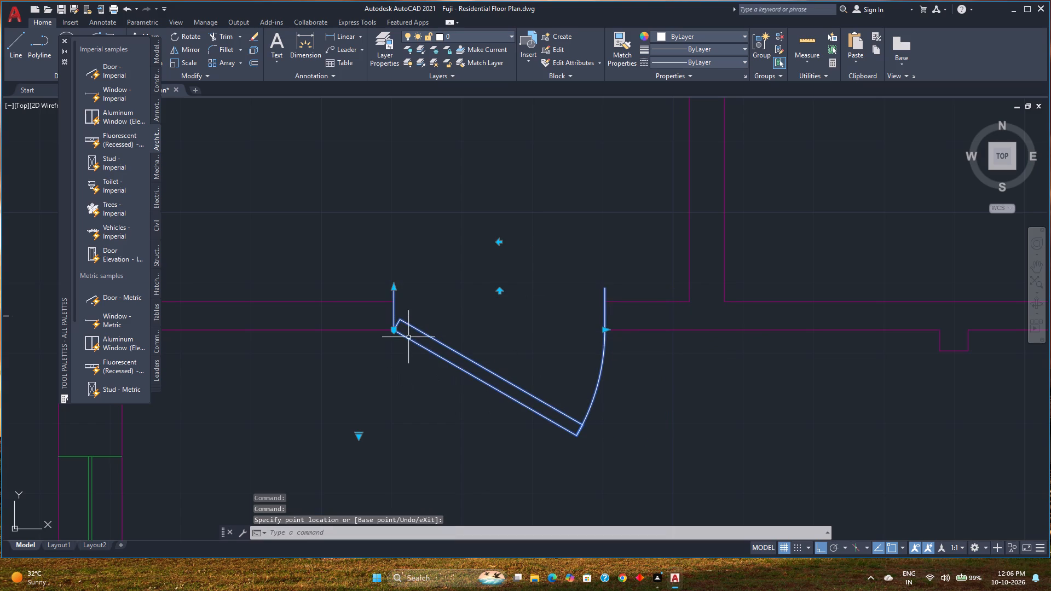
click(396, 289)
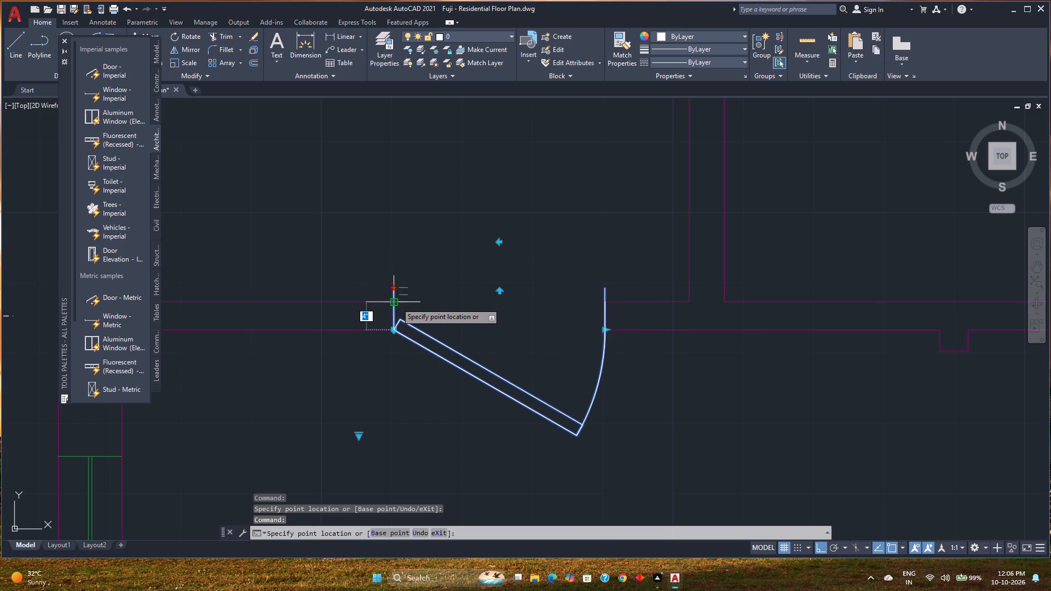
scroll(395, 303, up, 3)
click(394, 303)
scroll(380, 372, down, 1)
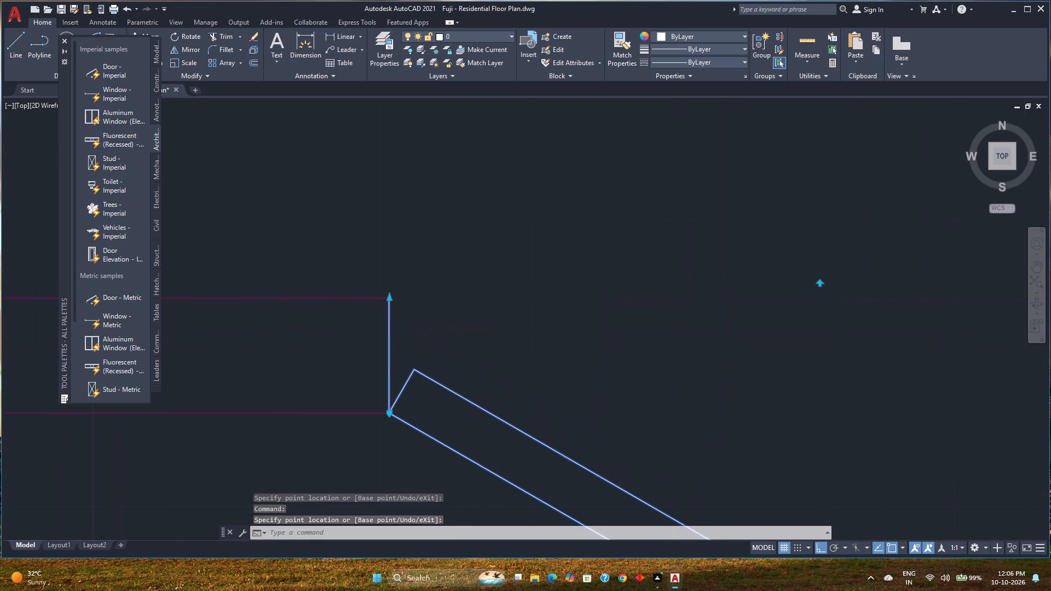
key(Escape)
Close the block library and set the northwest room's door leaf fully open, perpendicular to the wall.
scroll(371, 386, down, 2)
middle_drag(371, 386, 411, 329)
scroll(455, 345, down, 2)
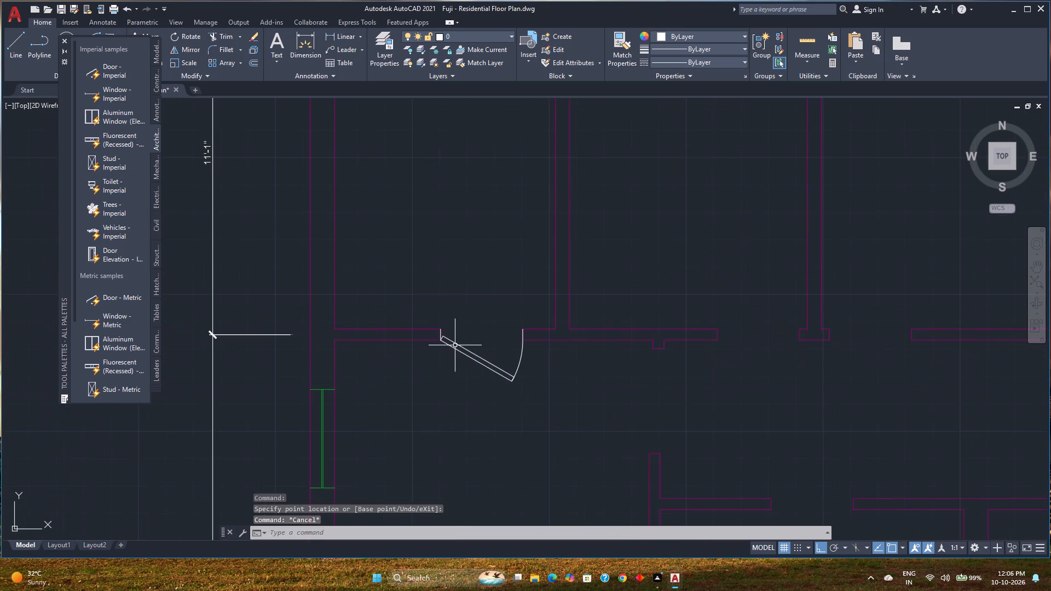
middle_drag(449, 380, 360, 358)
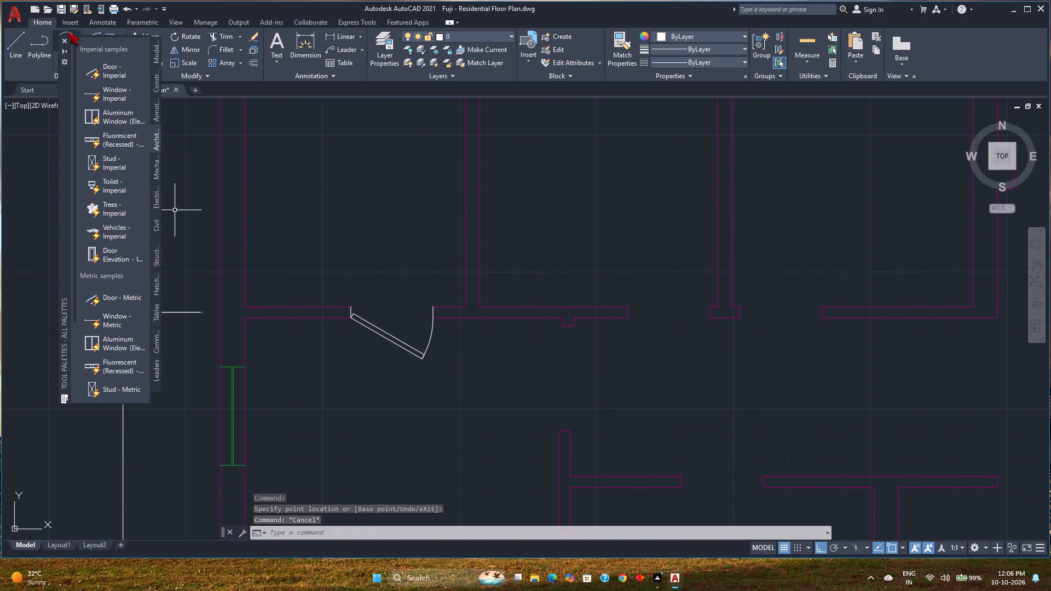
click(63, 41)
click(373, 327)
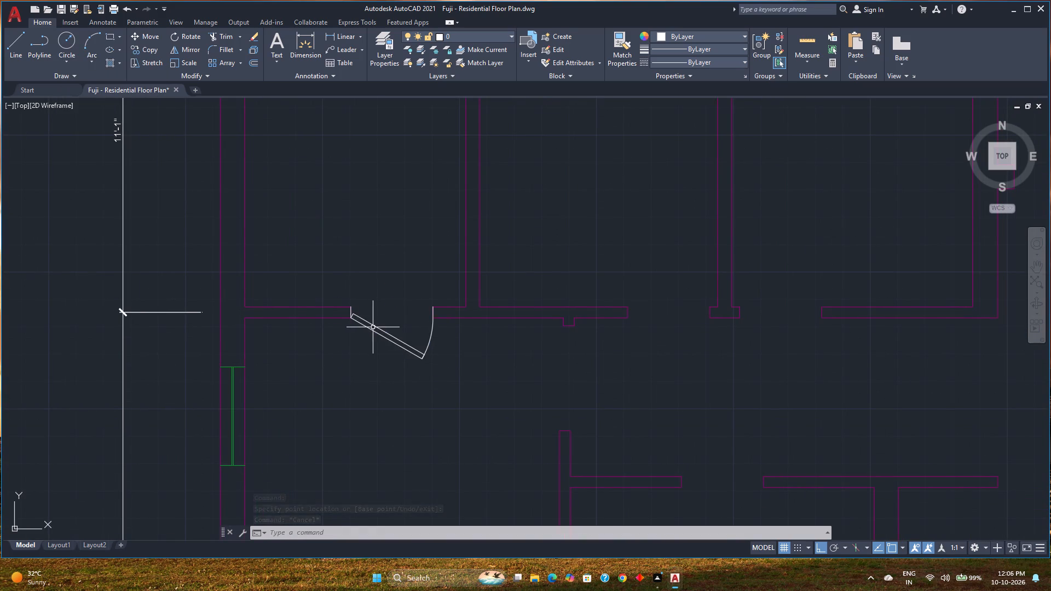
click(336, 362)
click(338, 359)
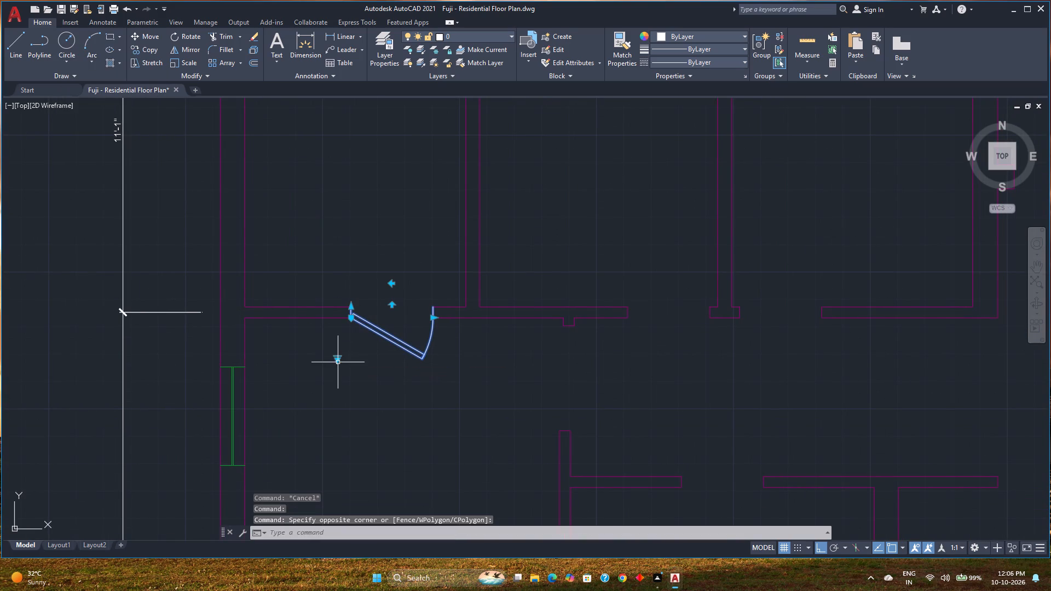
click(338, 358)
click(366, 397)
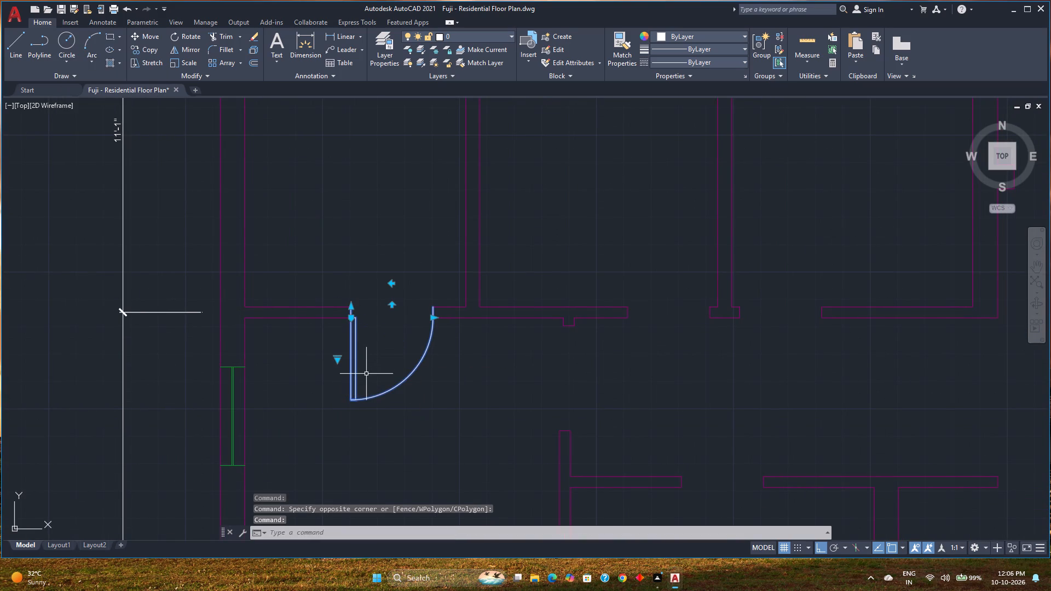
Copy the northwest room's door from its hinge point to the southwest corner of the wall stub between the second and third northern rooms.
key(Escape)
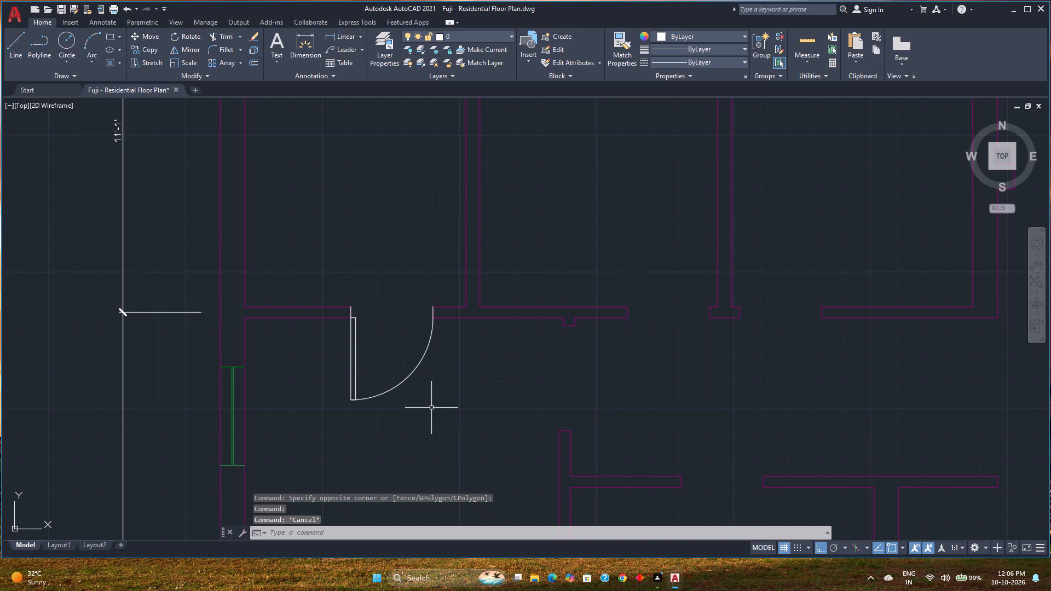
click(355, 347)
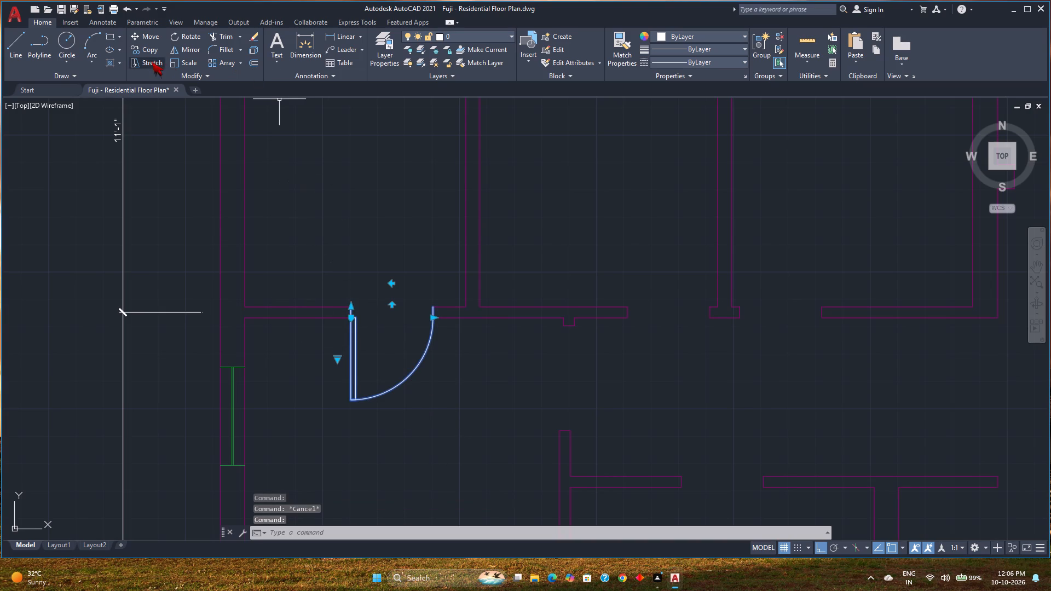
click(151, 54)
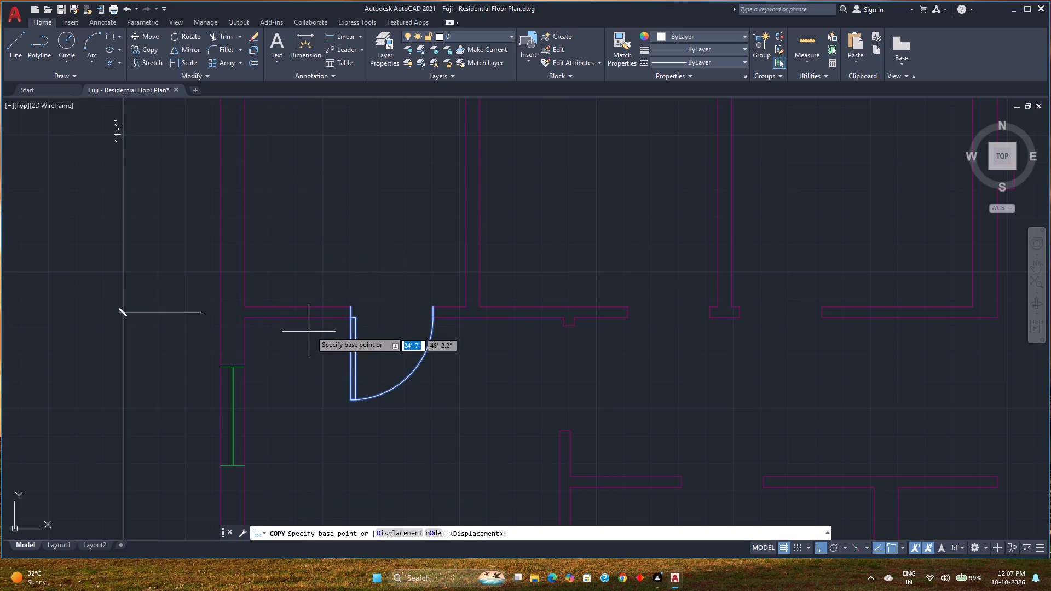
scroll(349, 320, up, 5)
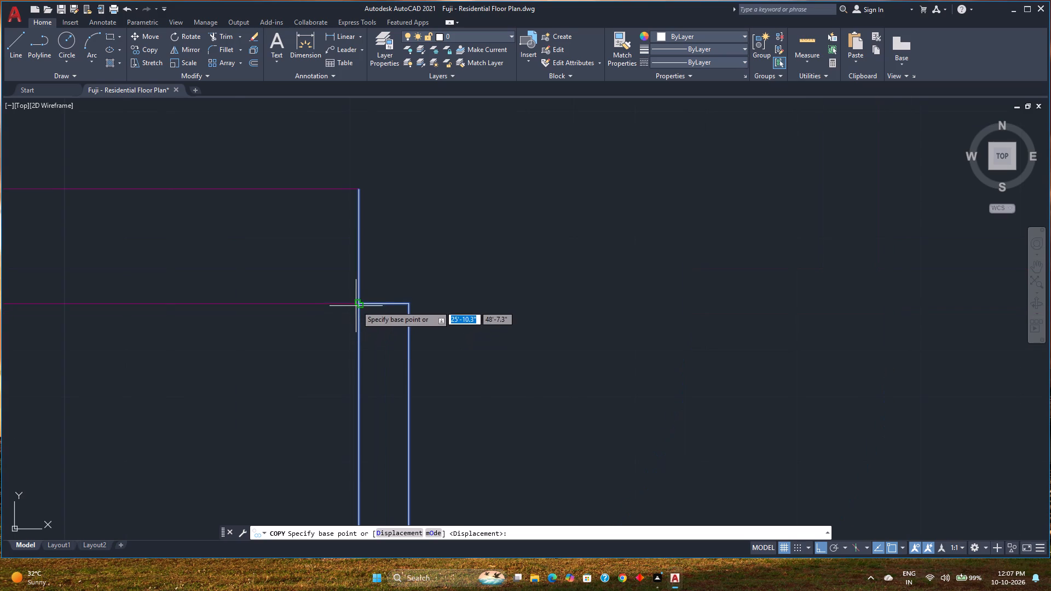
click(356, 304)
scroll(446, 351, down, 2)
middle_drag(446, 351, 0, 363)
scroll(314, 366, down, 4)
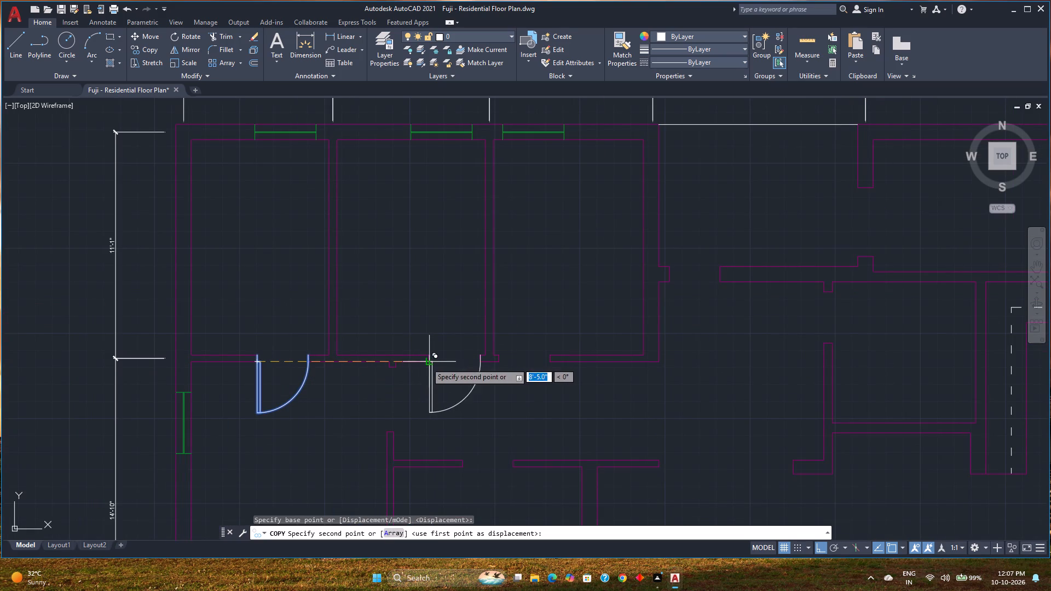
scroll(478, 363, up, 6)
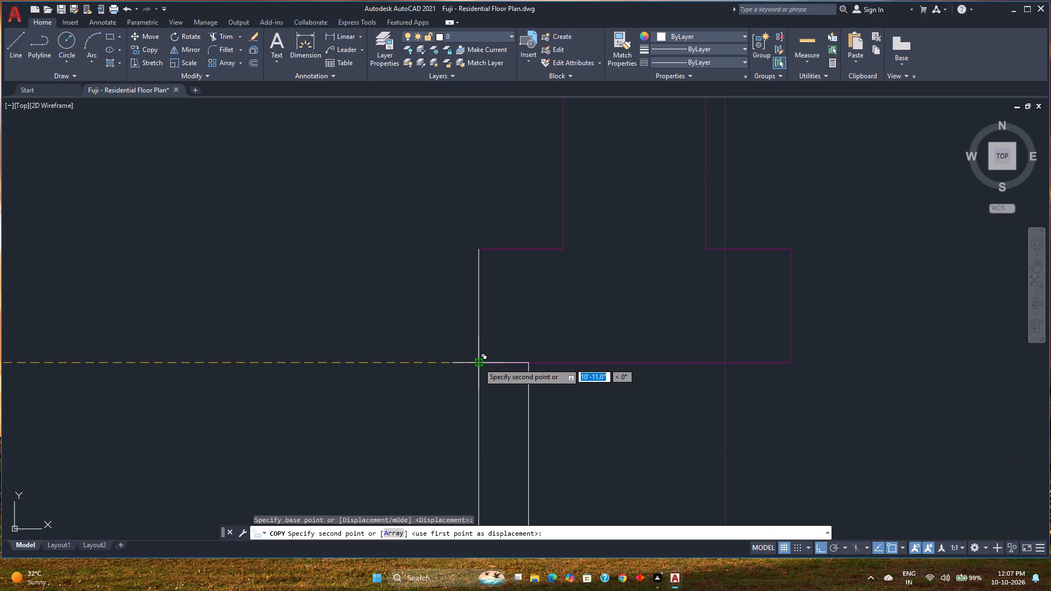
click(478, 363)
scroll(430, 376, down, 6)
key(Escape)
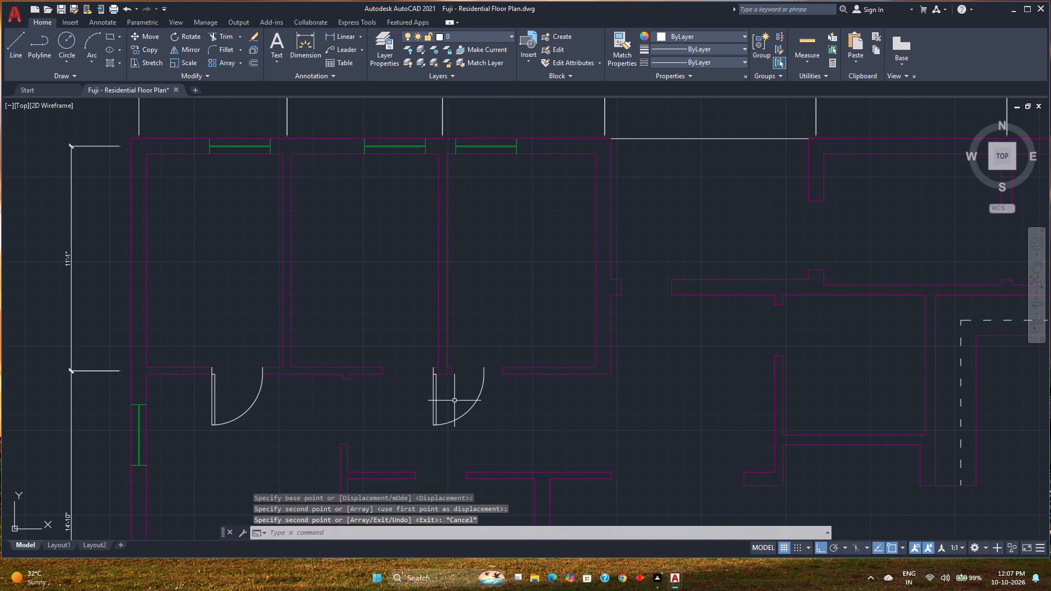
Move the copied door 11" east onto the stub's southeast corner, so it fits the third northern room's opening.
click(437, 404)
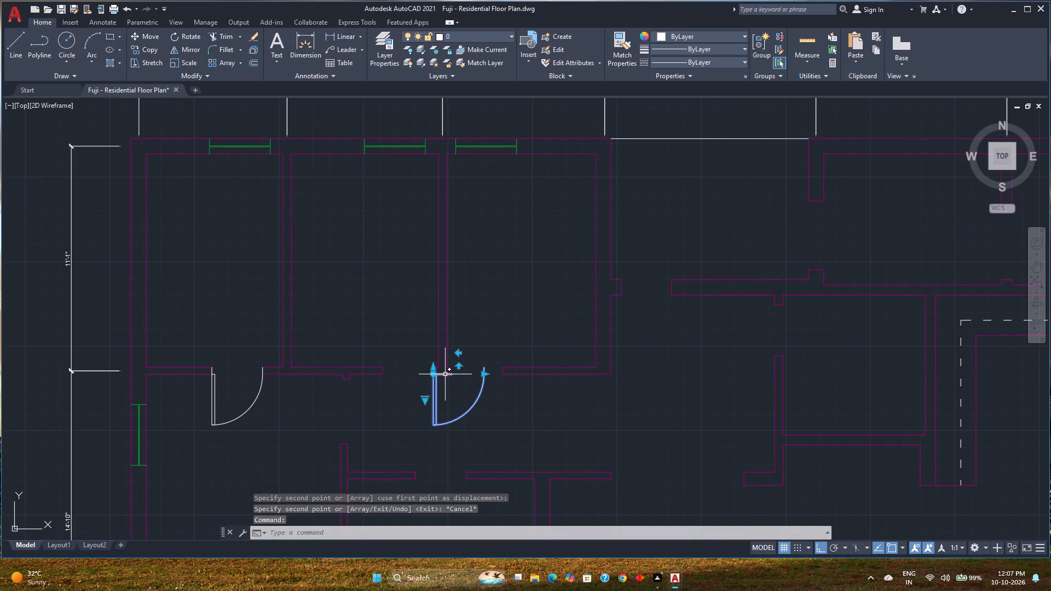
key(m)
key(Return)
scroll(434, 380, up, 3)
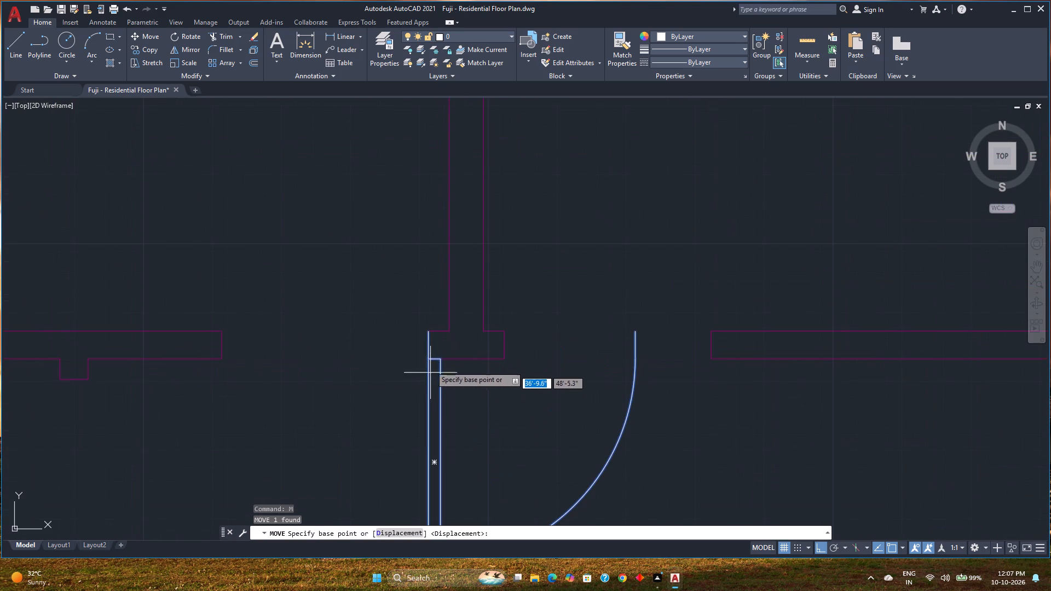
scroll(430, 364, up, 2)
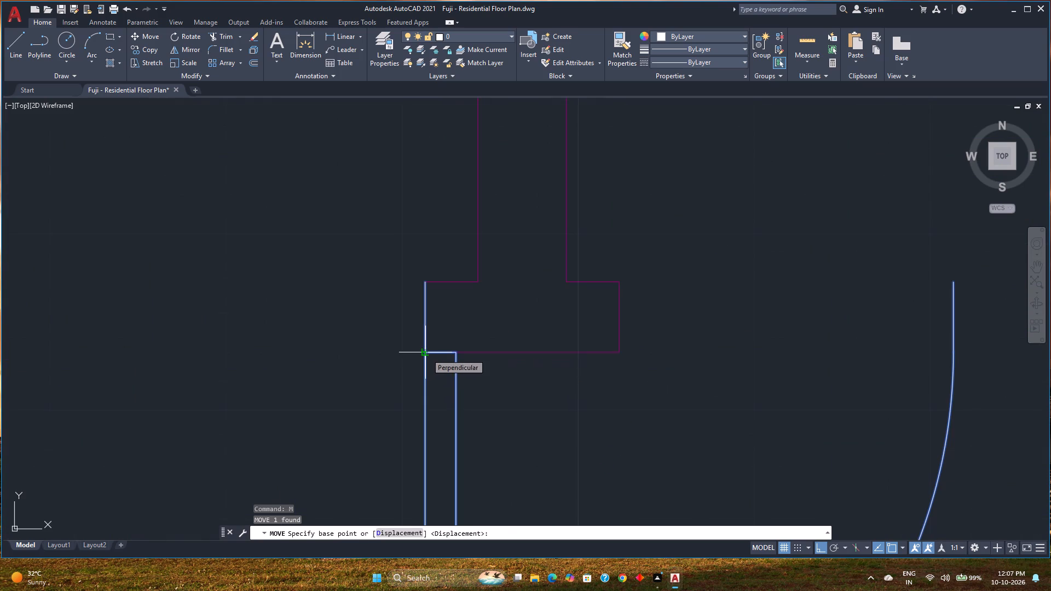
click(426, 354)
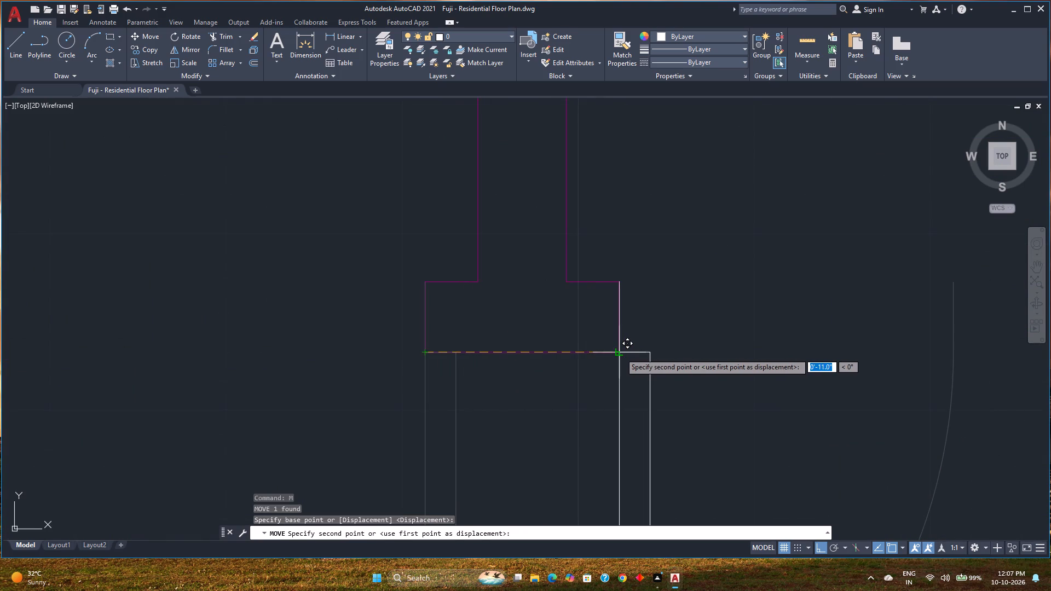
click(621, 353)
Flip the third northern room's door to swing north into the room.
middle_drag(564, 412, 481, 365)
scroll(479, 361, down, 3)
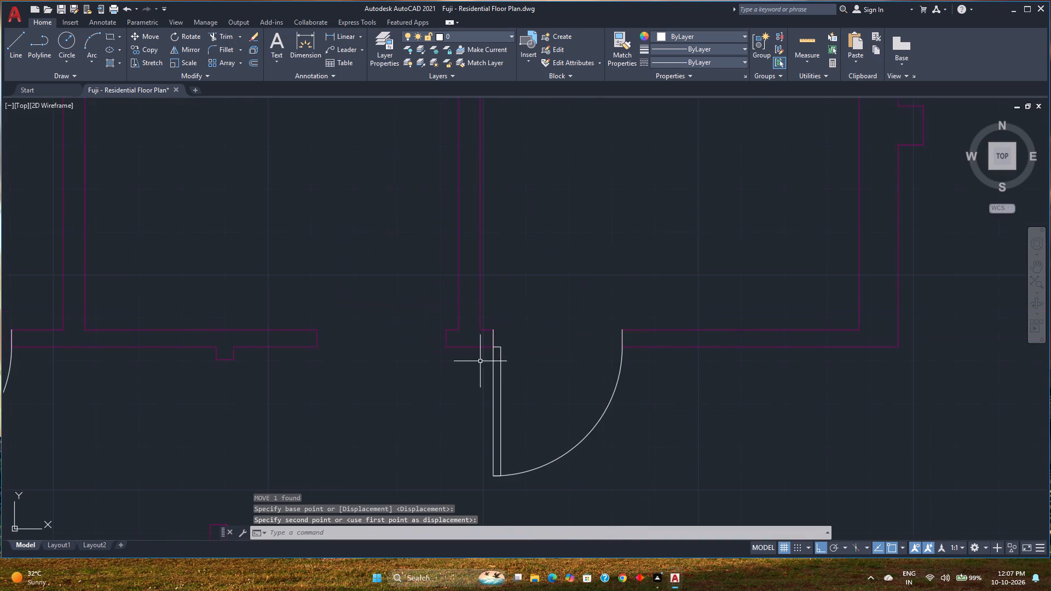
click(500, 397)
click(556, 328)
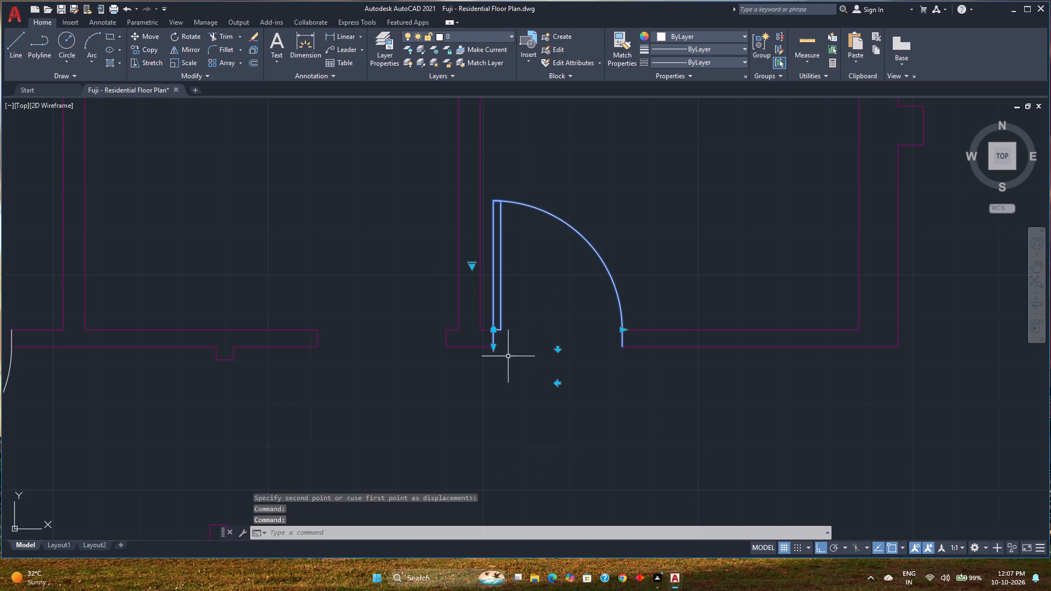
Mirror the third room's door about the vertical centreline of the wall stub into the second room's opening, keeping the original.
click(183, 53)
scroll(463, 357, up, 1)
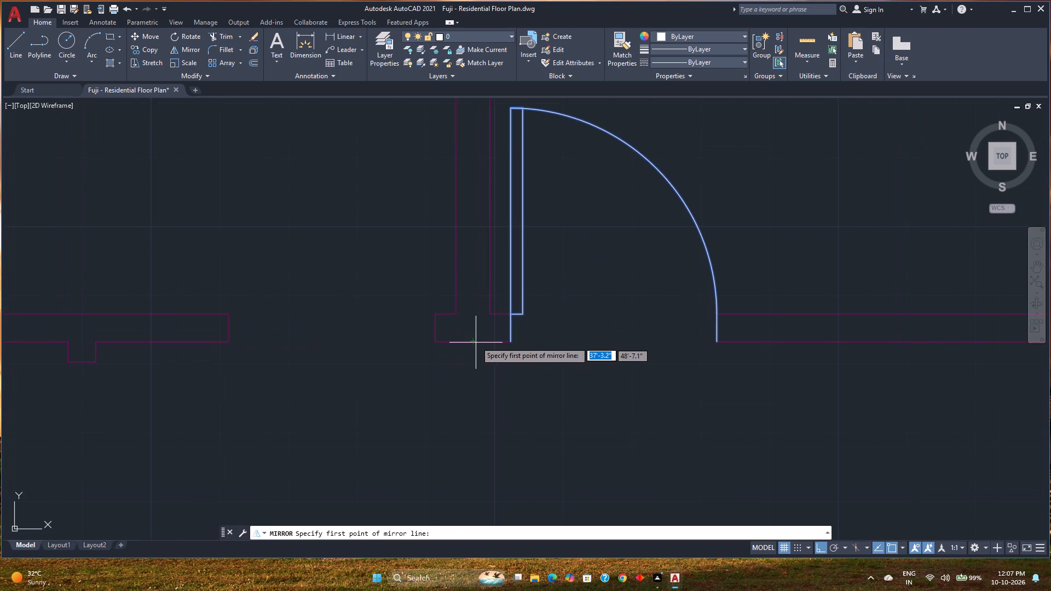
click(476, 341)
click(473, 204)
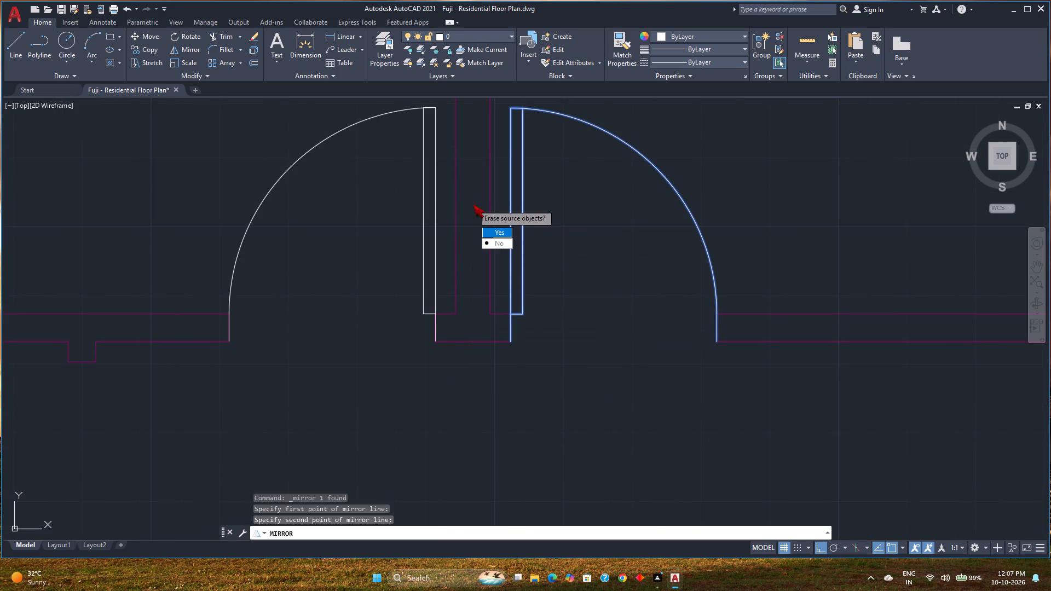
drag(486, 247, 473, 204)
scroll(436, 334, down, 3)
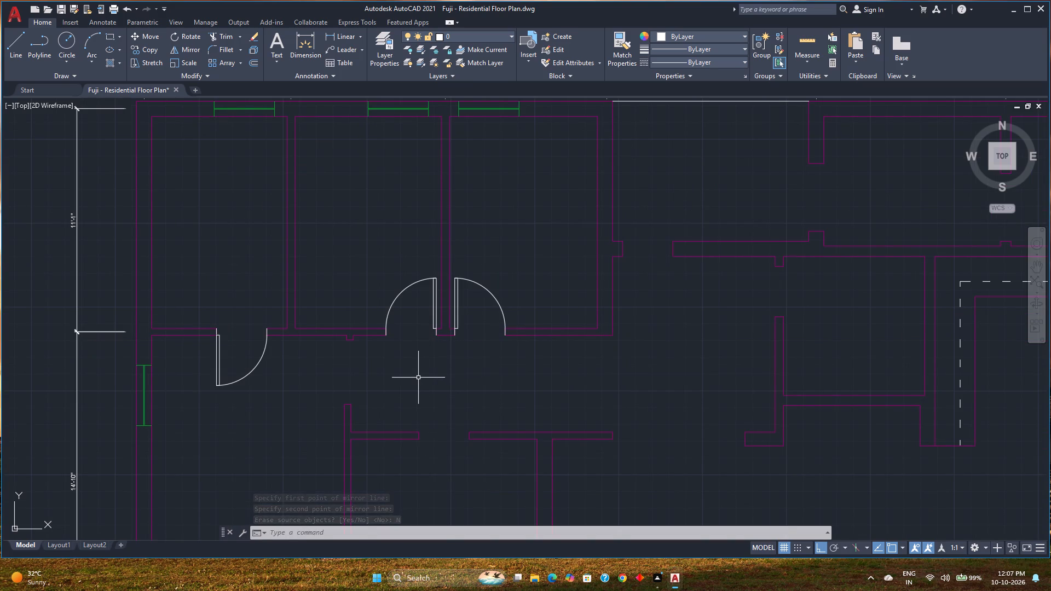
Copy the second northern room's door to the south corner of the eastern jamb of the room opening across the hallway.
click(434, 309)
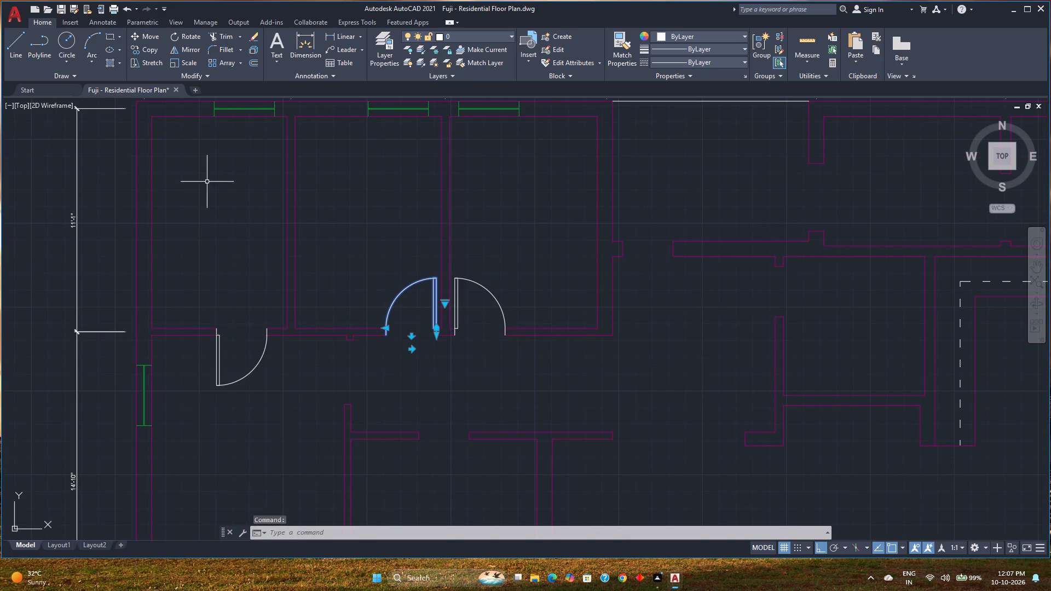
click(141, 48)
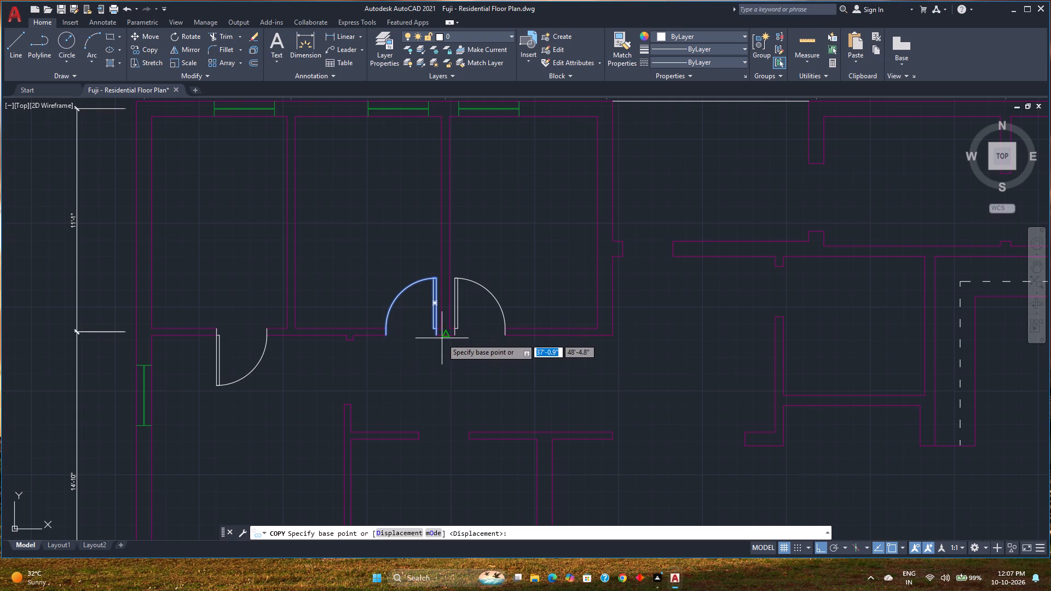
scroll(442, 338, up, 3)
click(412, 331)
scroll(445, 391, down, 2)
middle_drag(445, 391, 376, 298)
scroll(418, 441, up, 2)
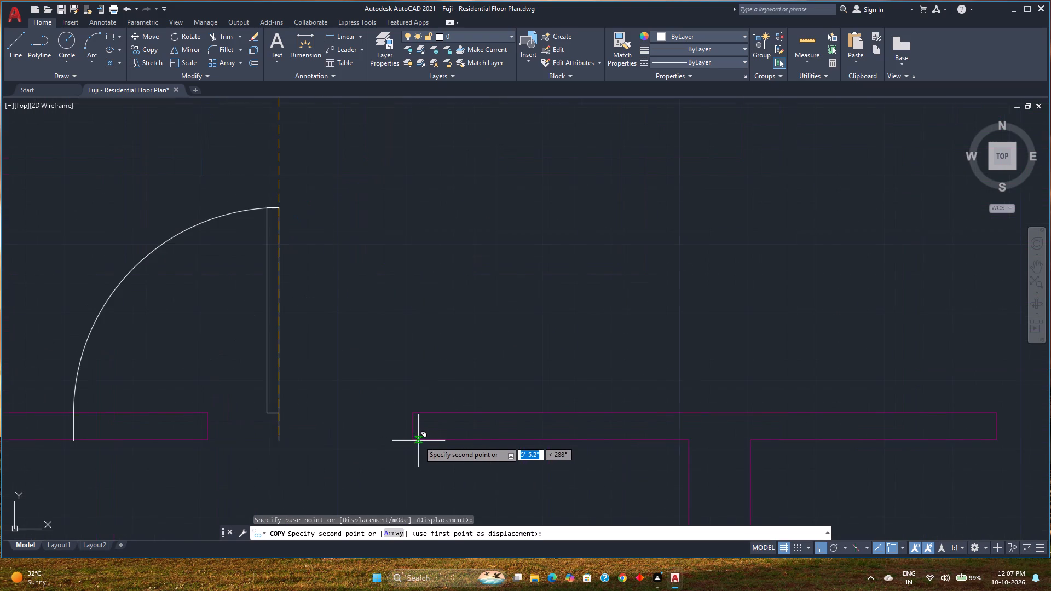
click(415, 441)
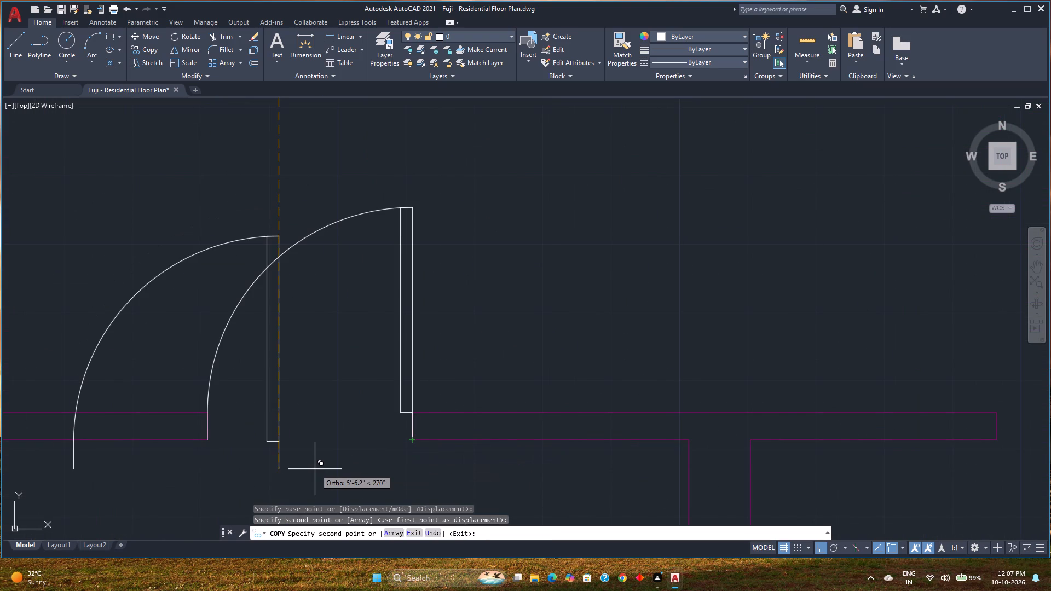
key(Escape)
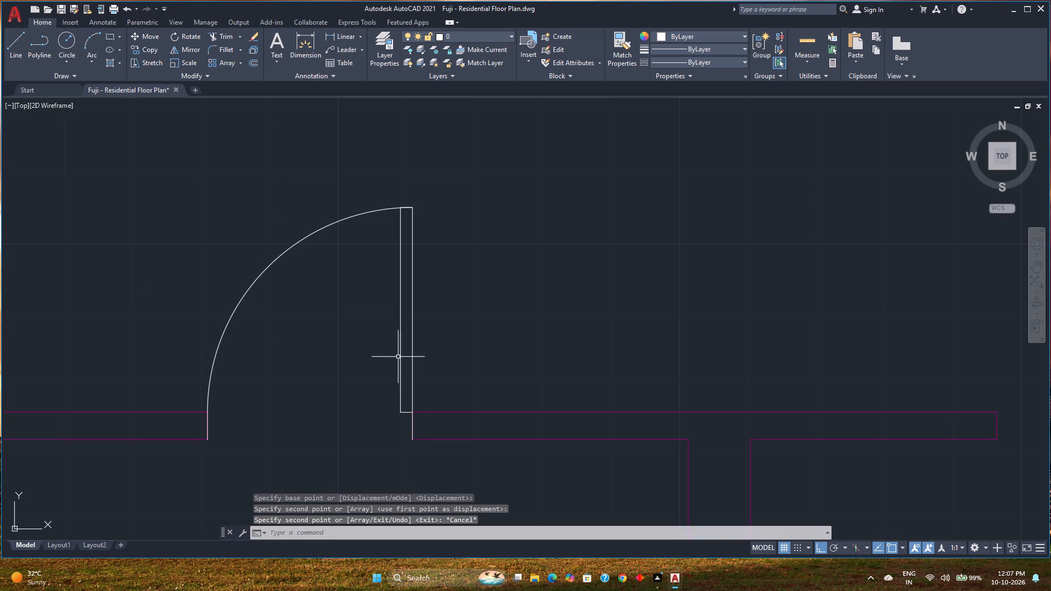
Set the door of the room south of the hallway to Open 60º.
click(401, 355)
click(447, 311)
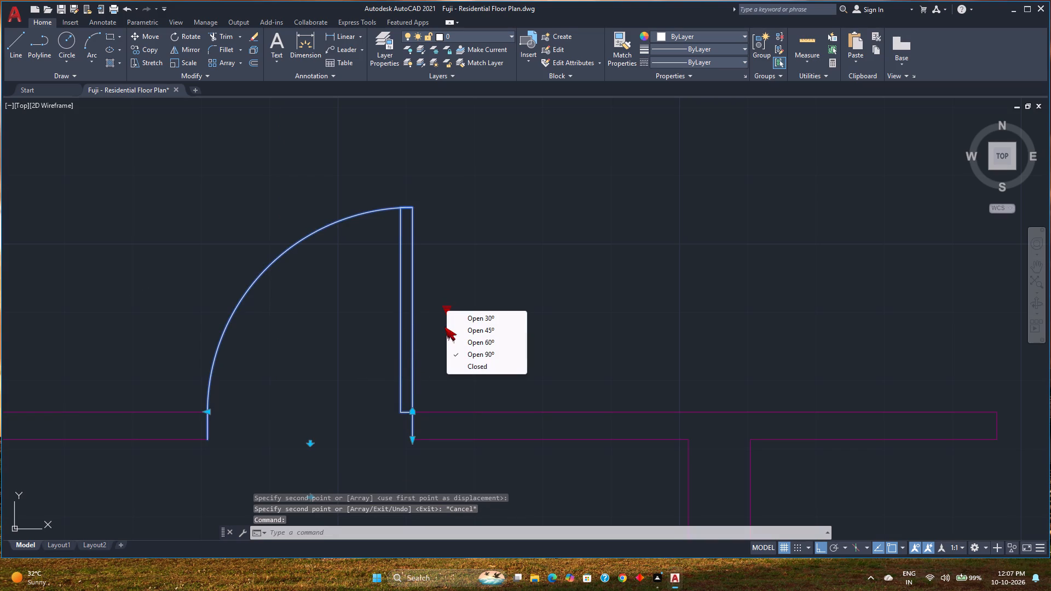
click(465, 340)
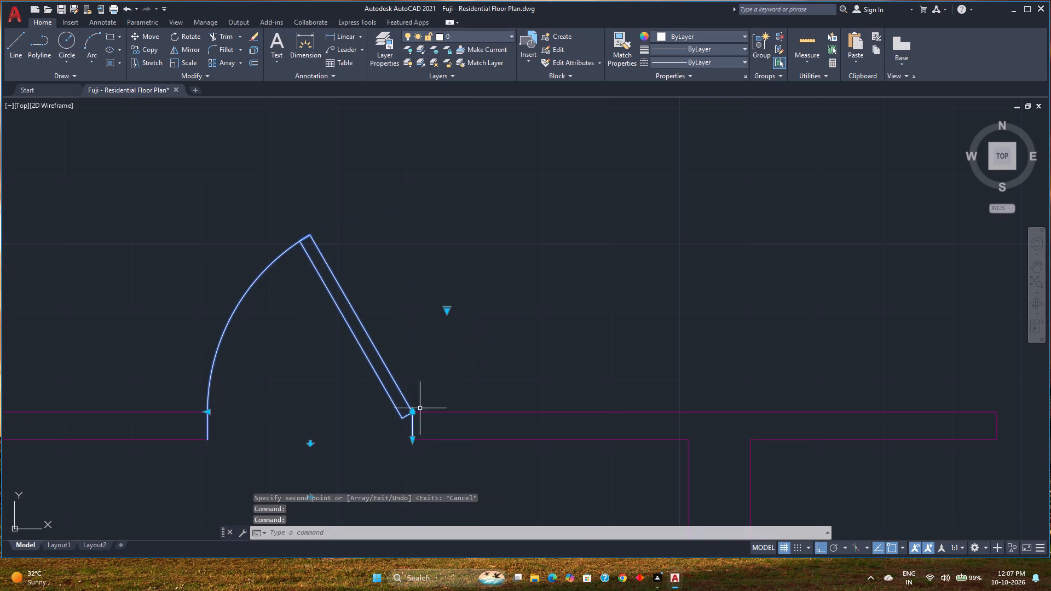
scroll(431, 426, down, 2)
key(Escape)
Save the floor plan drawing.
scroll(433, 427, down, 2)
middle_drag(433, 427, 431, 425)
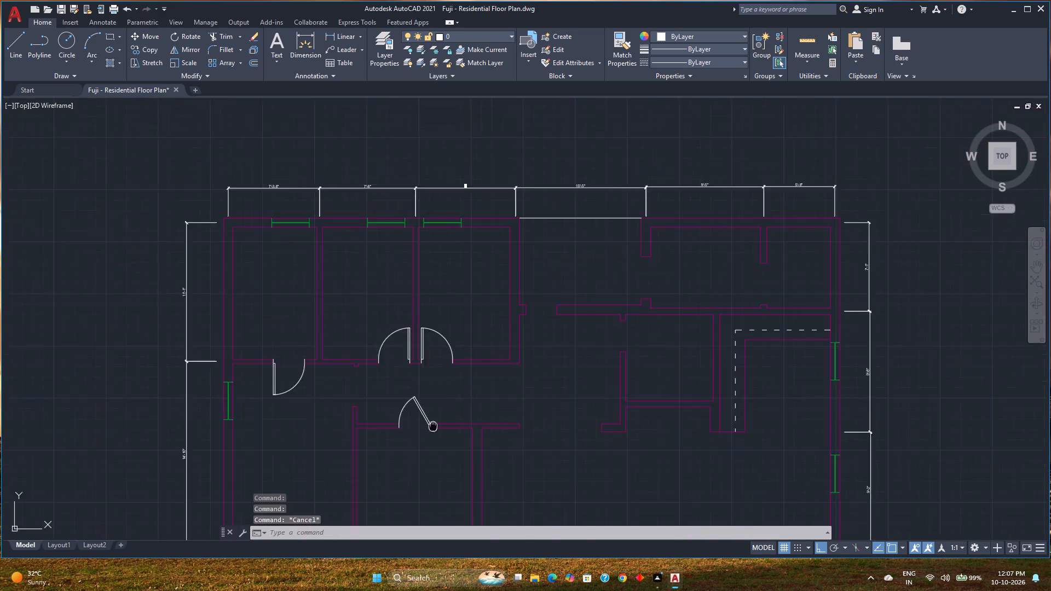
middle_drag(431, 425, 373, 366)
key(ctrl+s)
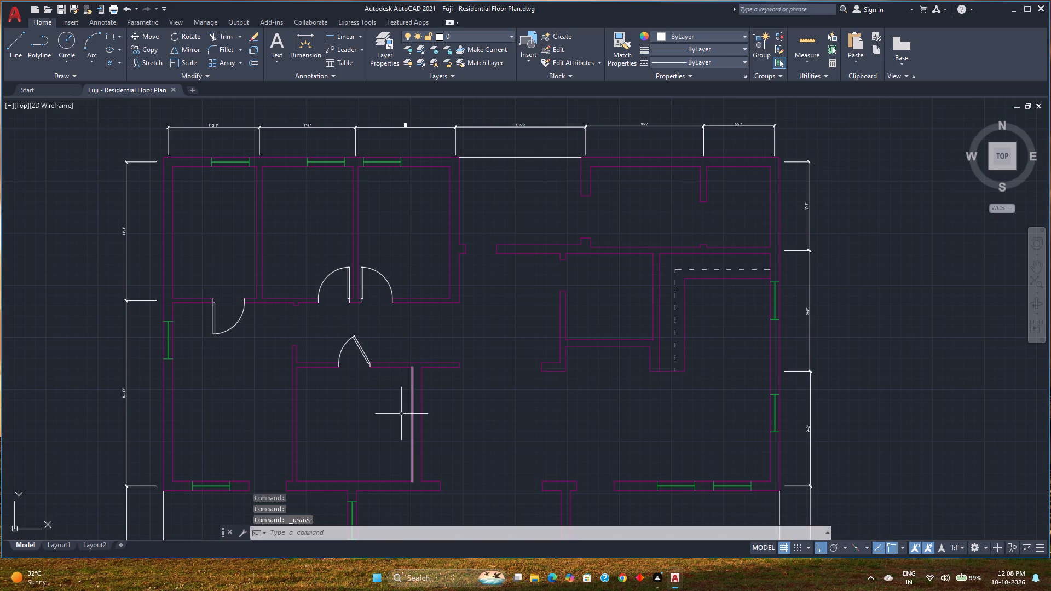
Measure the width of the door opening in the southwest room's south wall.
middle_drag(400, 414, 380, 357)
middle_click(380, 357)
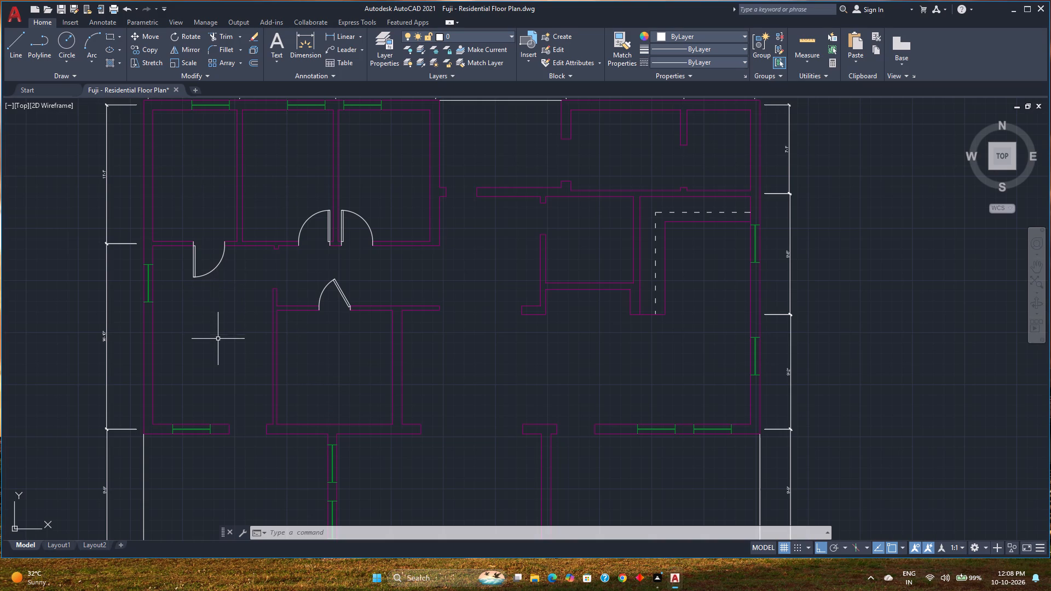
scroll(231, 430, up, 2)
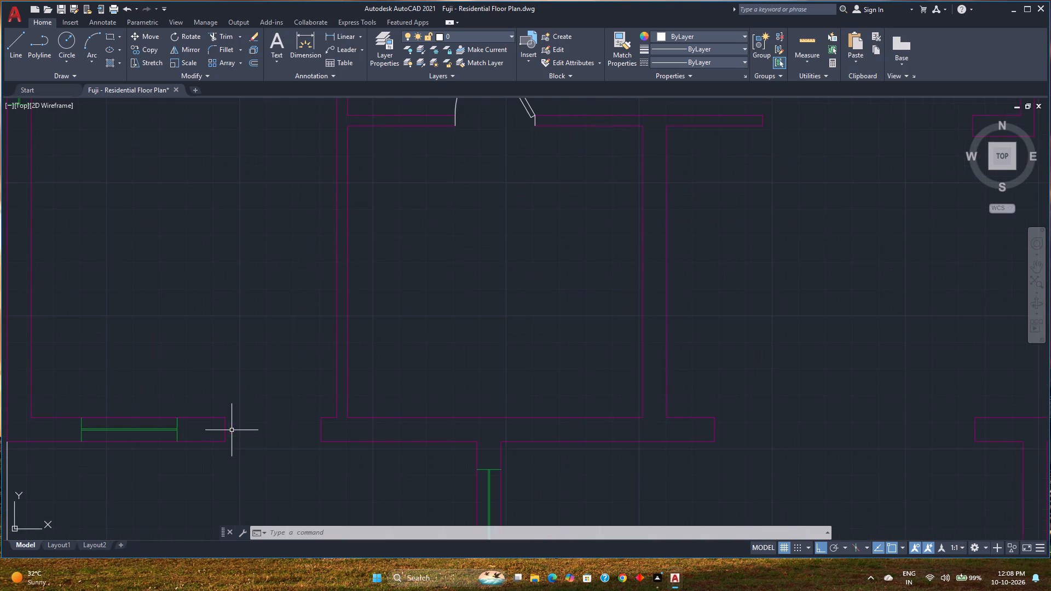
middle_drag(239, 438, 310, 428)
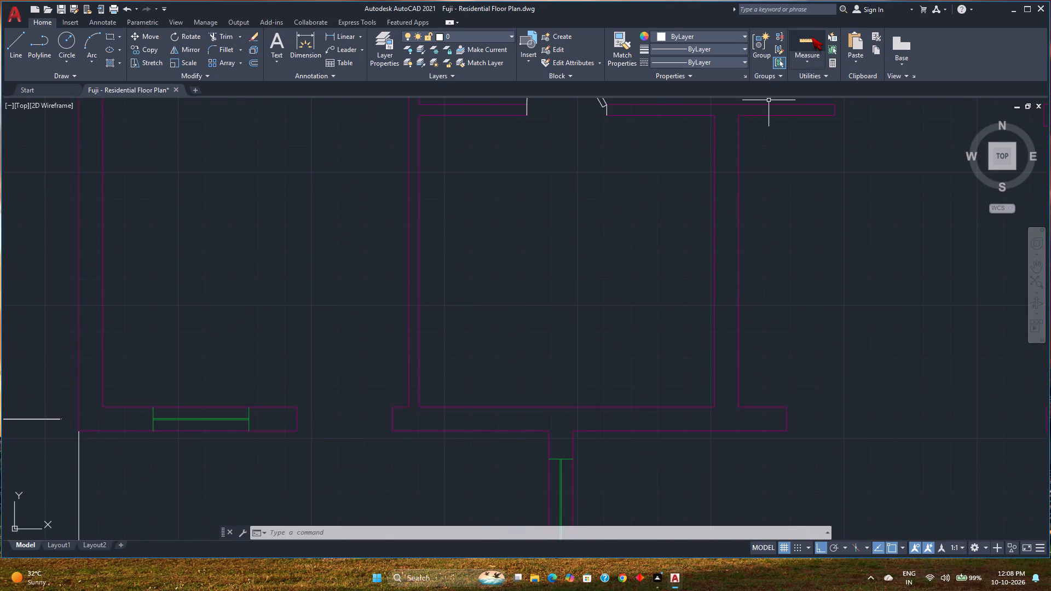
click(811, 37)
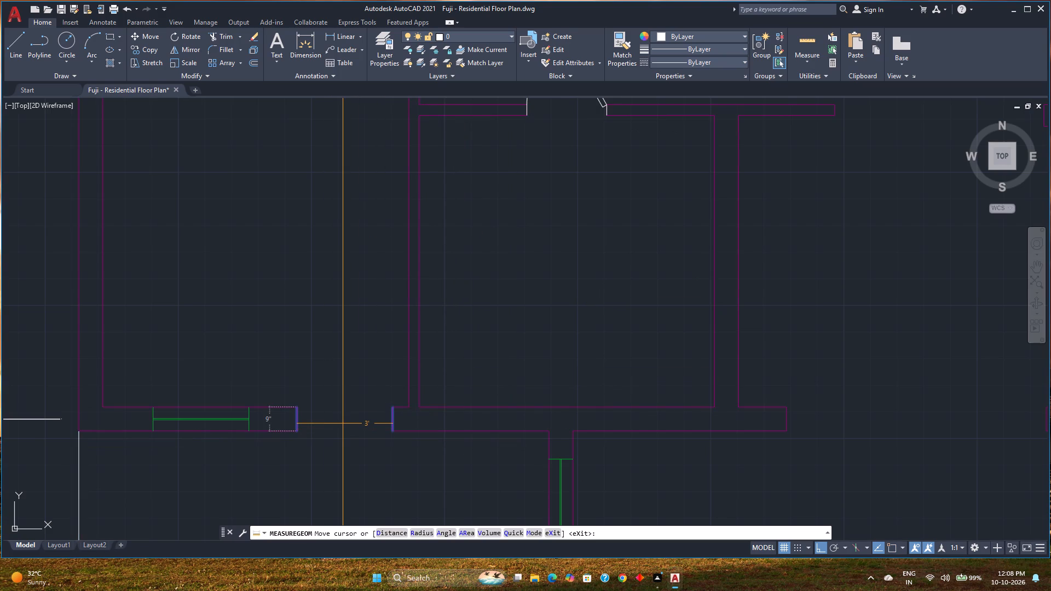
key(Escape)
Copy the 60º door from its hinge point to the north corner of the eastern jamb of the southwest room's southern opening.
scroll(353, 418, down, 1)
middle_drag(354, 418, 379, 441)
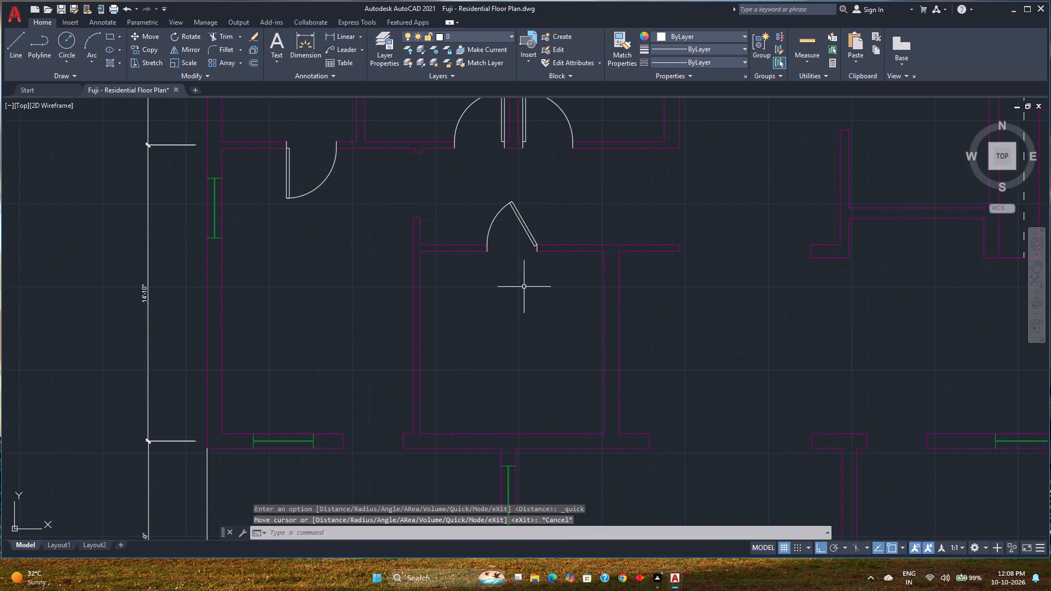
click(533, 235)
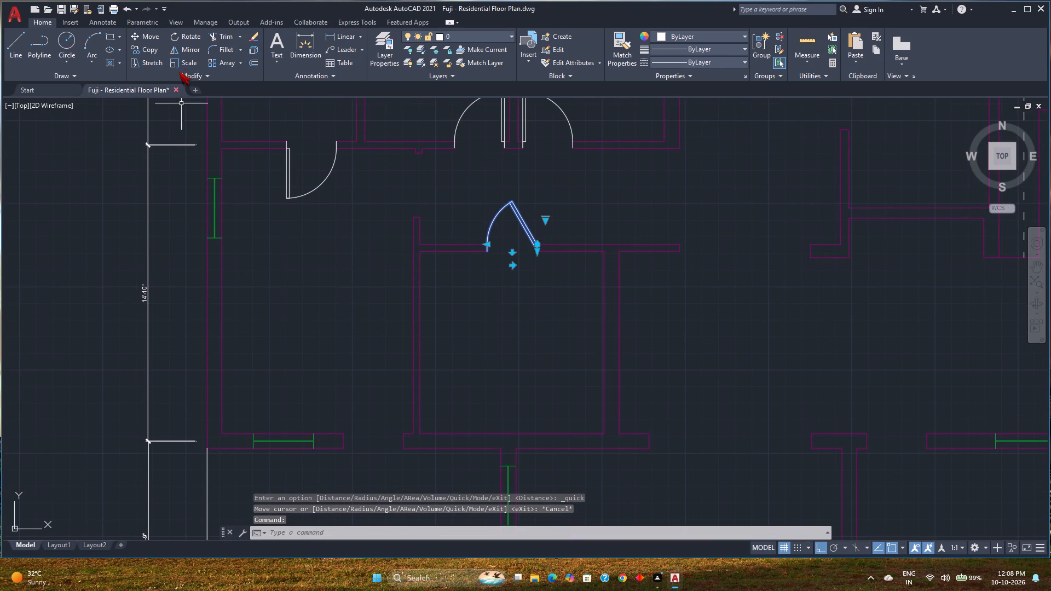
click(152, 48)
scroll(524, 255, up, 4)
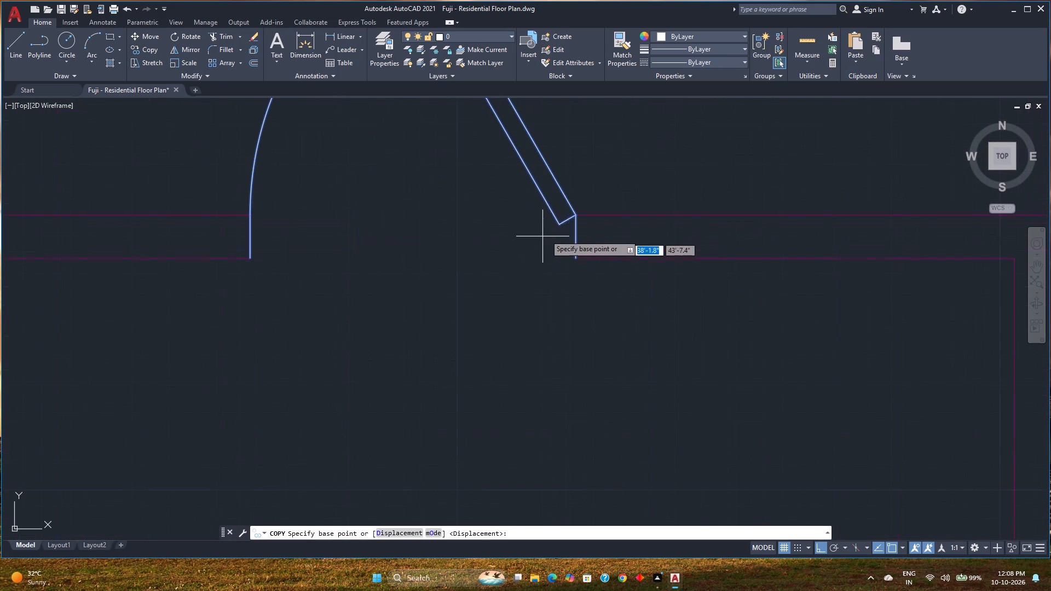
click(575, 216)
scroll(408, 303, down, 3)
middle_drag(408, 303, 413, 301)
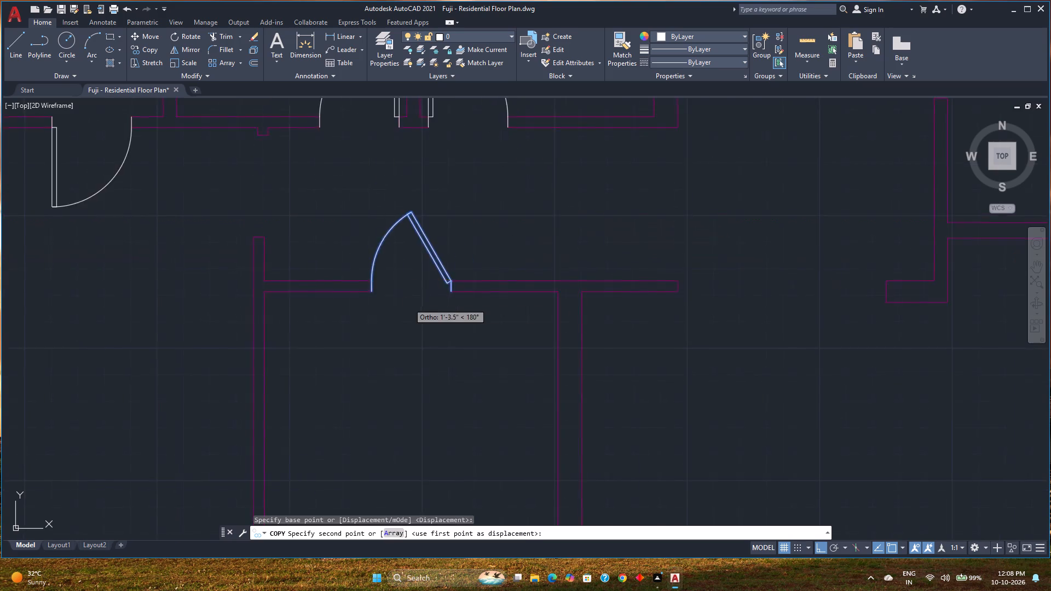
middle_drag(413, 301, 527, 220)
scroll(384, 371, down, 1)
middle_drag(384, 372, 435, 318)
scroll(397, 397, up, 3)
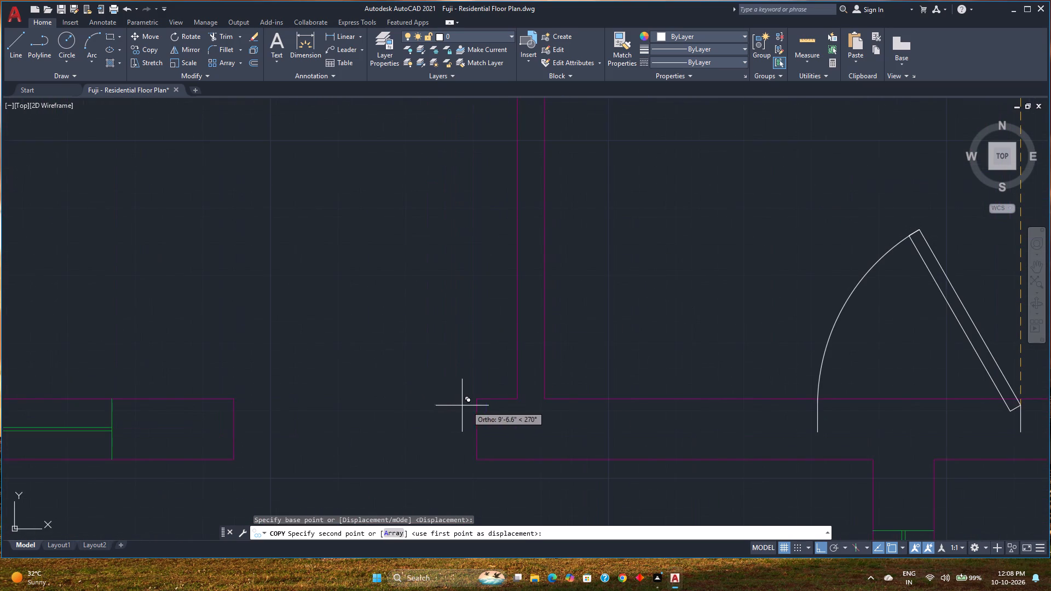
click(474, 399)
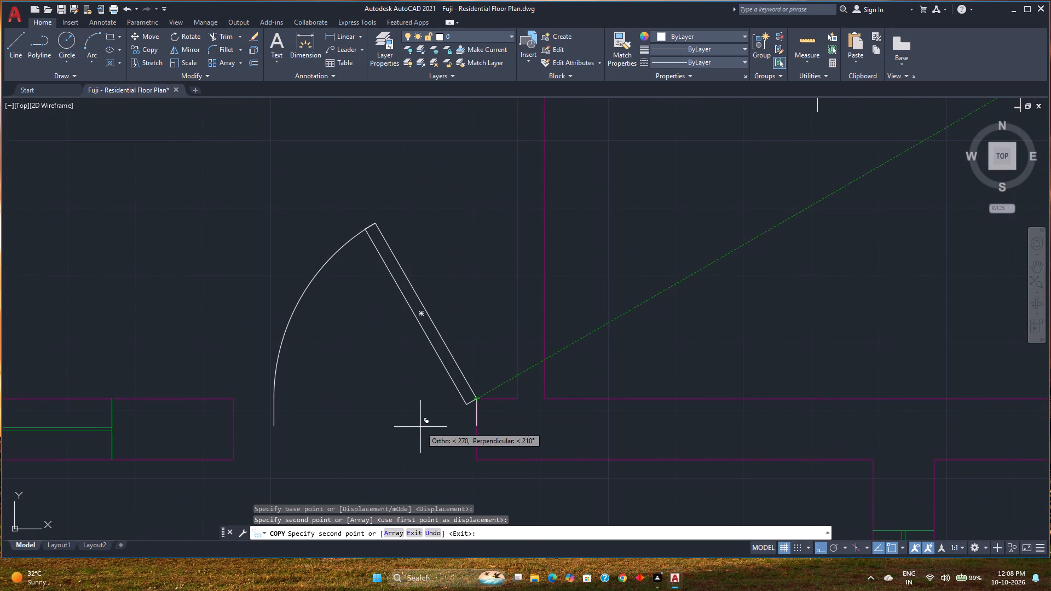
Flip the copied southwest-room door to swing southward and stretch its width to the opening's western jamb.
key(Escape)
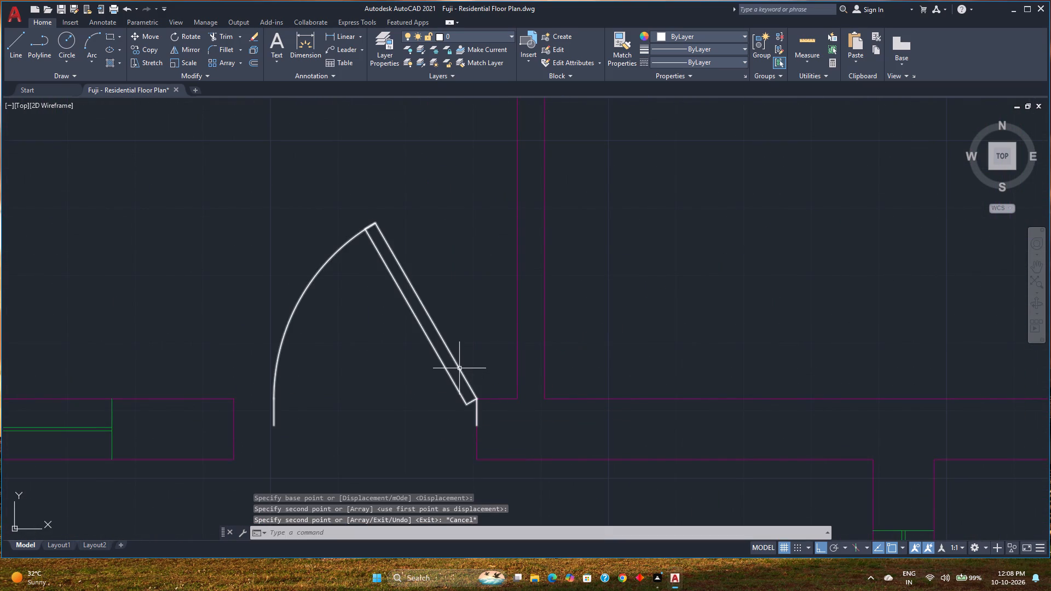
click(459, 368)
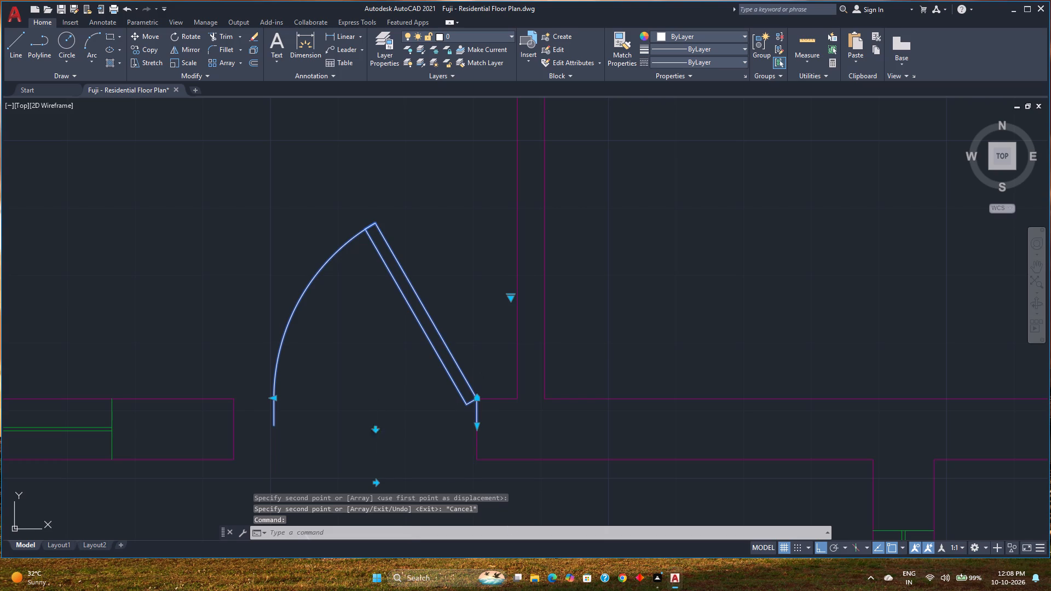
click(378, 428)
middle_drag(405, 432, 515, 367)
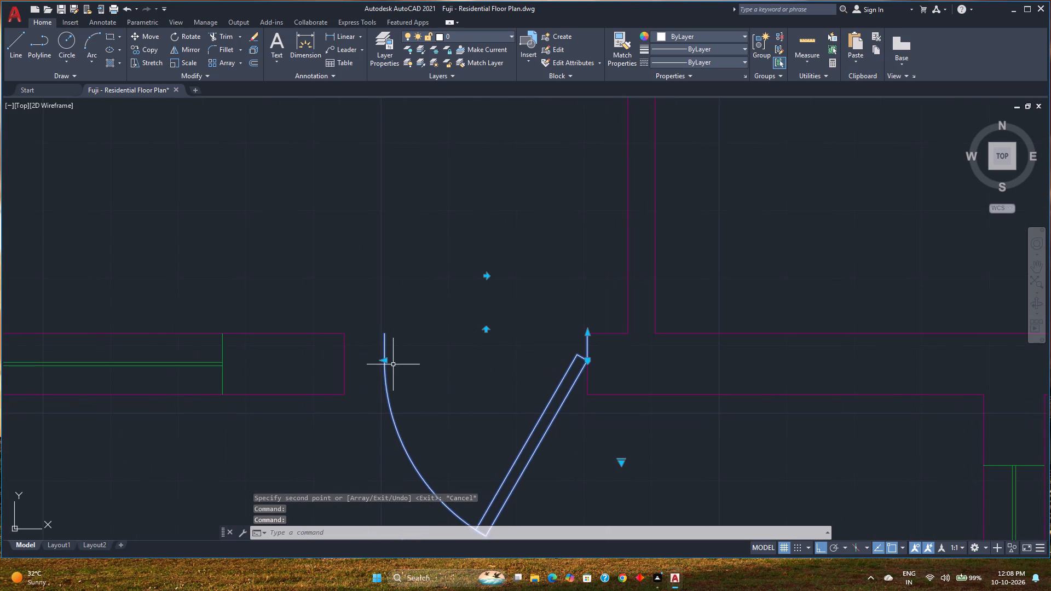
click(386, 360)
click(342, 362)
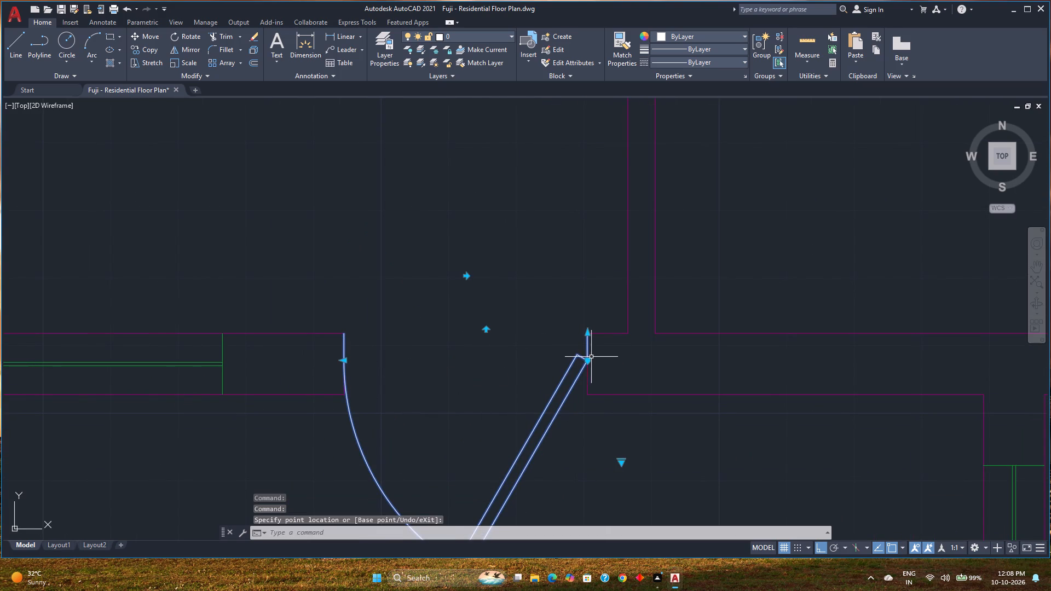
Move the southwest-room door from its hinge point to the south corner of the opening's eastern jamb.
click(157, 38)
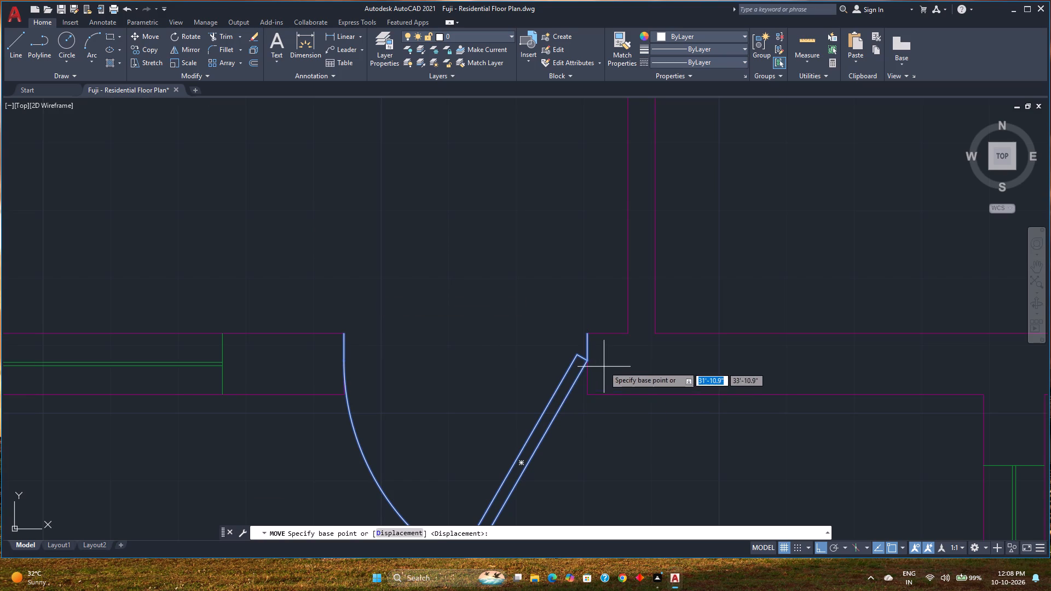
click(586, 362)
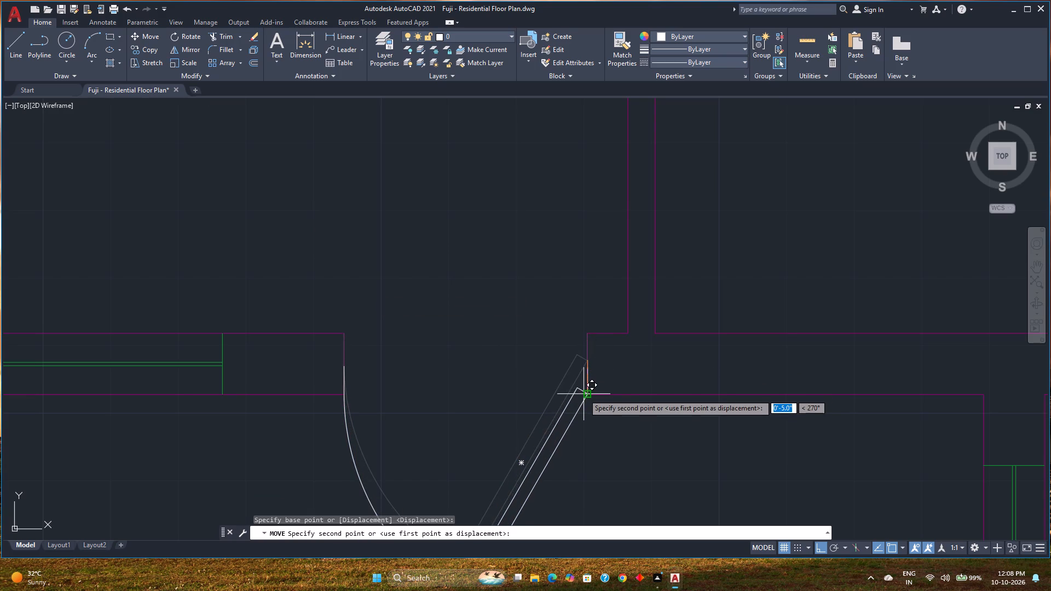
click(584, 394)
Lengthen the southwest-room door's jamb lines northward, partway through the wall thickness.
scroll(360, 404, down, 3)
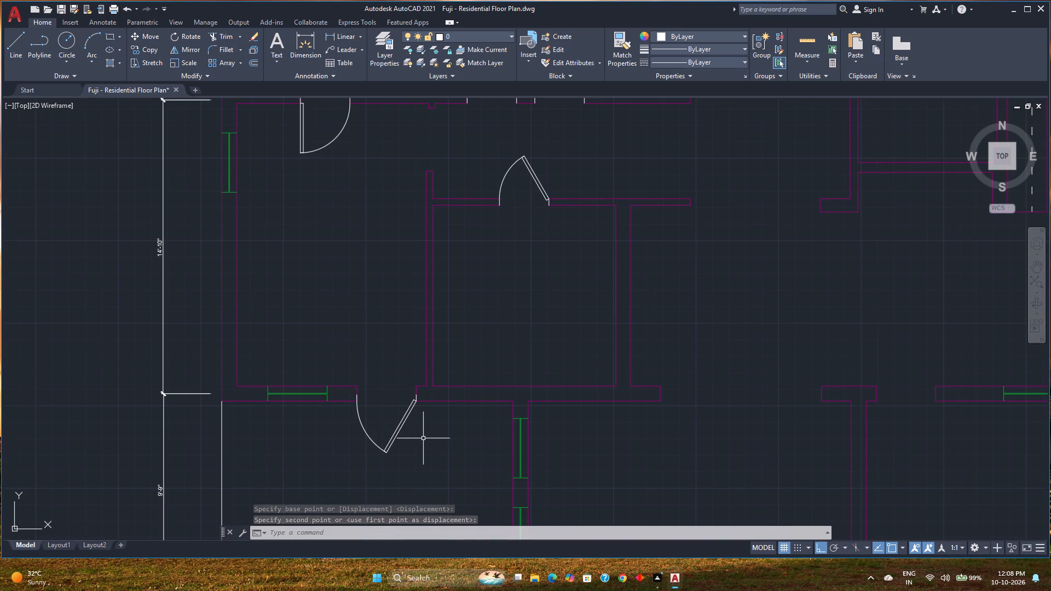
scroll(419, 386, up, 3)
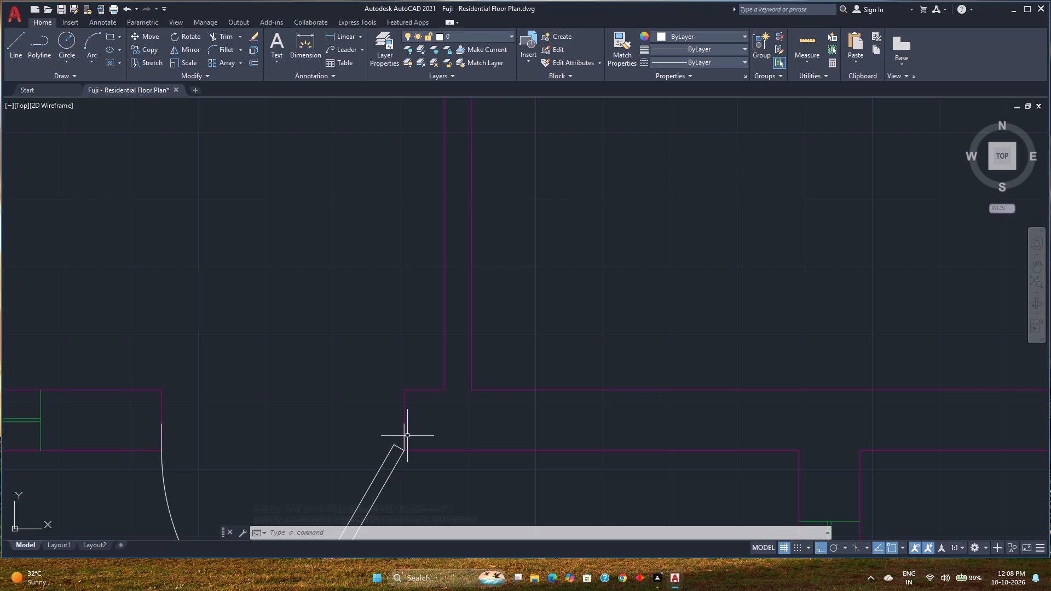
click(405, 437)
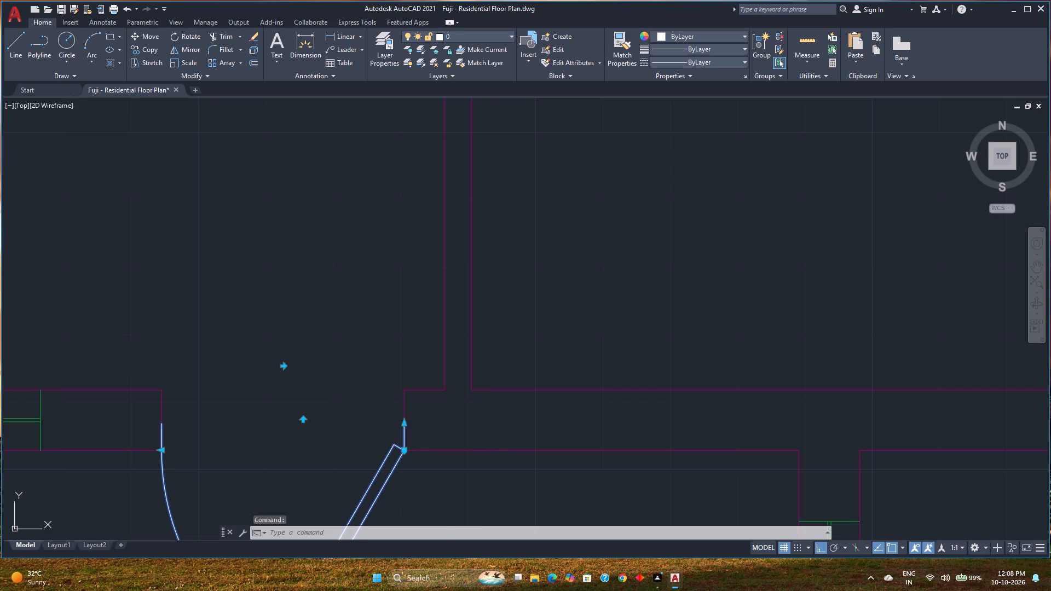
click(406, 422)
click(407, 404)
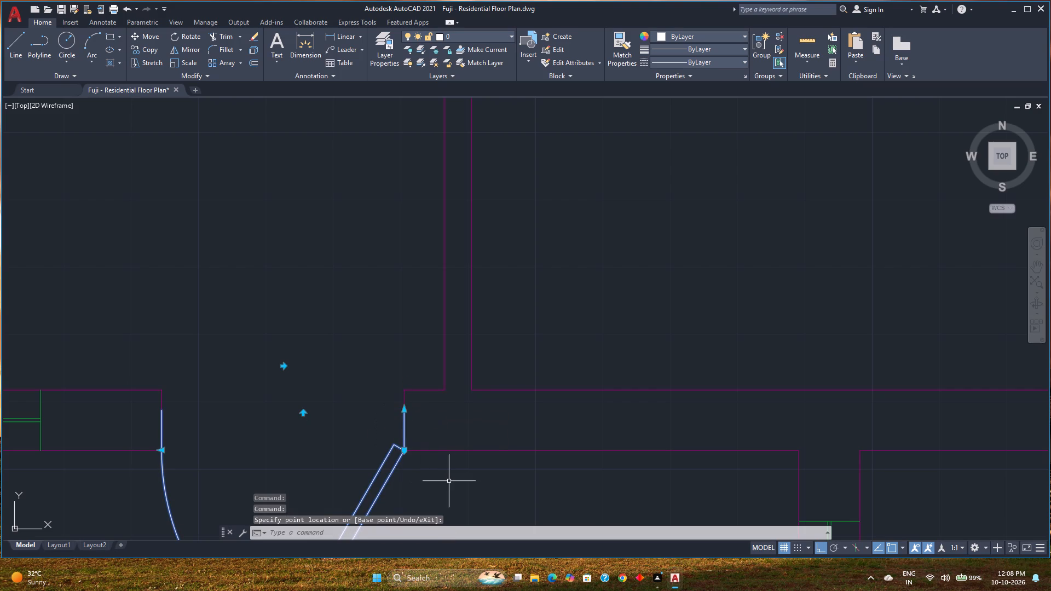
key(Escape)
Save the floor plan drawing.
scroll(454, 472, down, 1)
middle_drag(454, 471, 386, 416)
scroll(378, 393, down, 1)
middle_drag(448, 460, 408, 408)
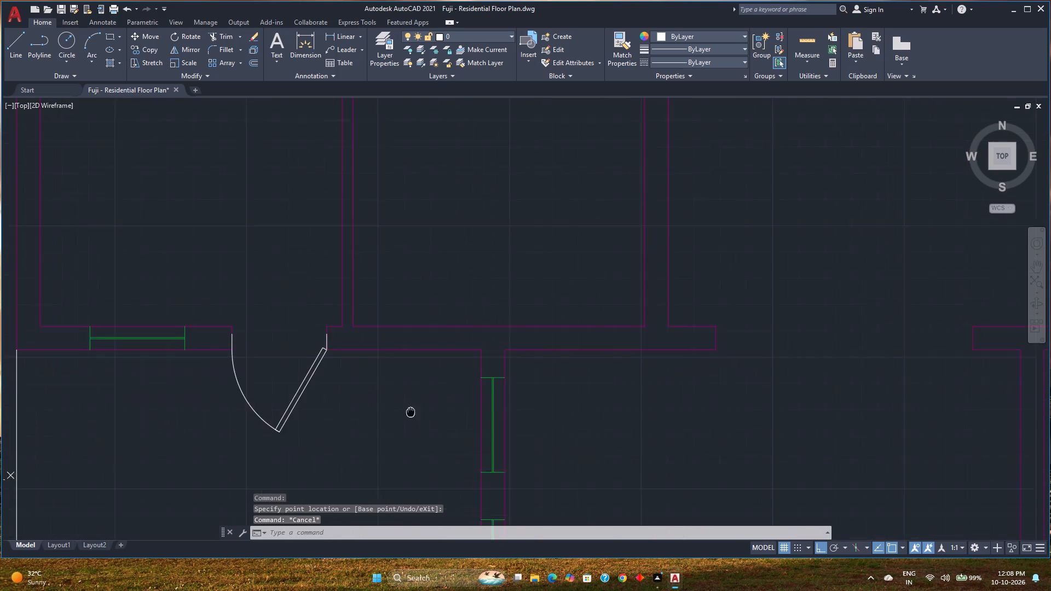
middle_drag(408, 408, 407, 405)
scroll(407, 404, down, 1)
middle_drag(408, 404, 363, 403)
scroll(367, 402, down, 2)
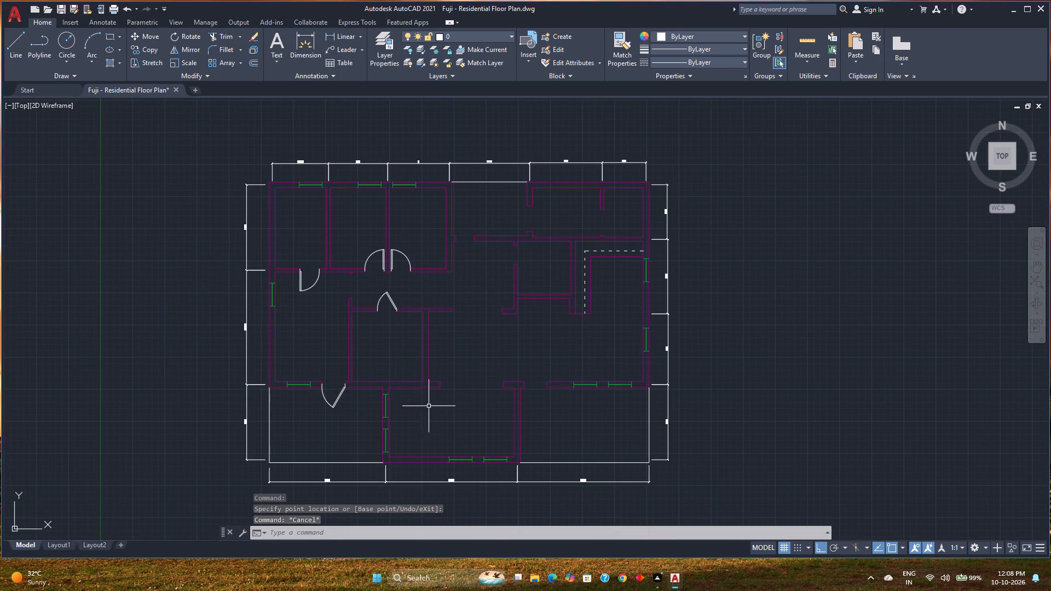
key(ctrl+s)
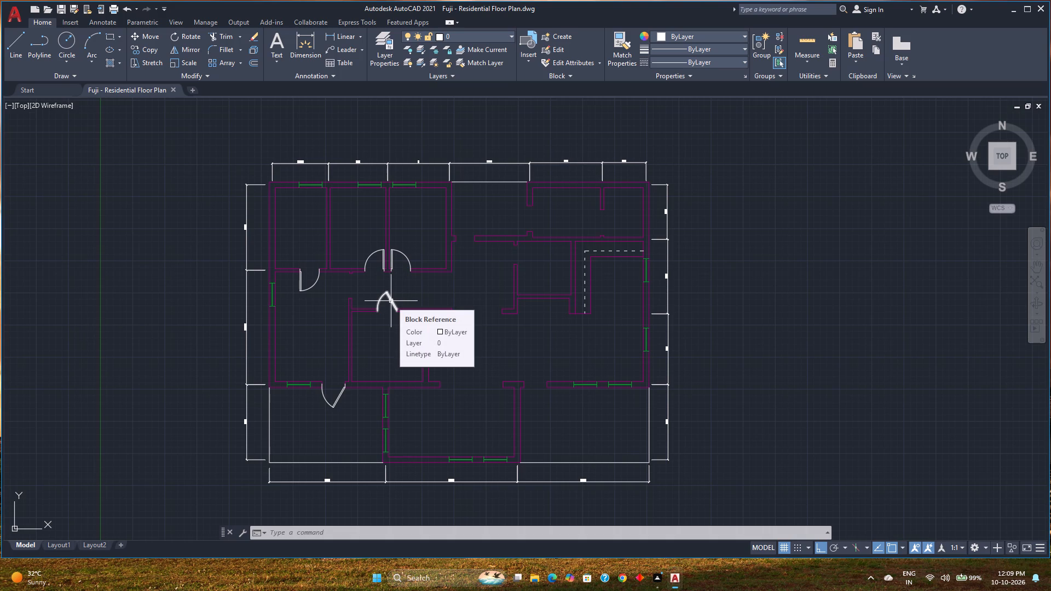
Copy the hallway's 60º door from its hinge point to the north corner of the eastern jamb of the north-central space's southern opening.
scroll(390, 302, up, 1)
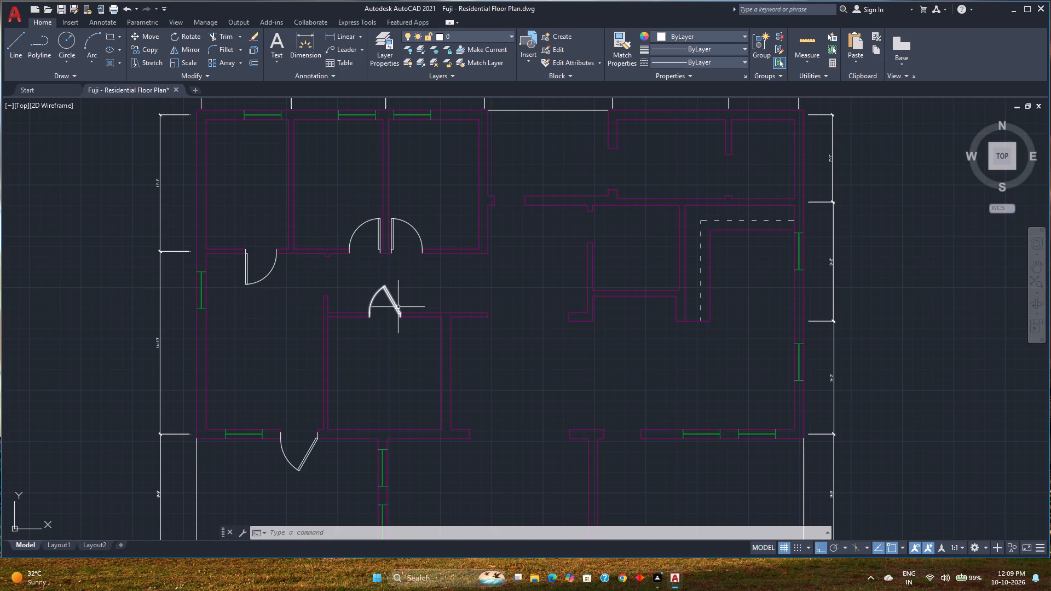
click(398, 307)
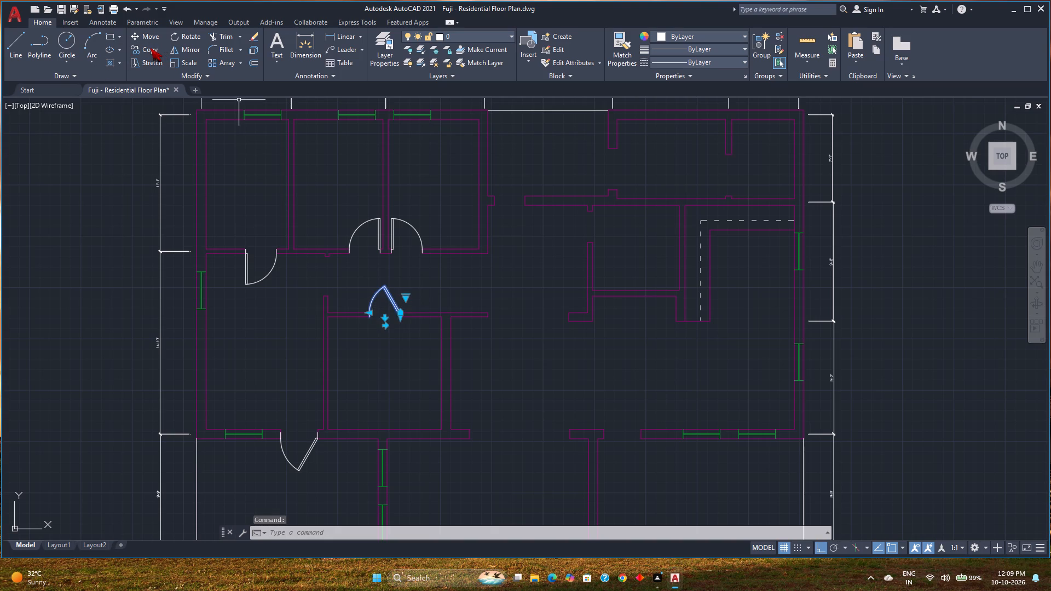
click(151, 48)
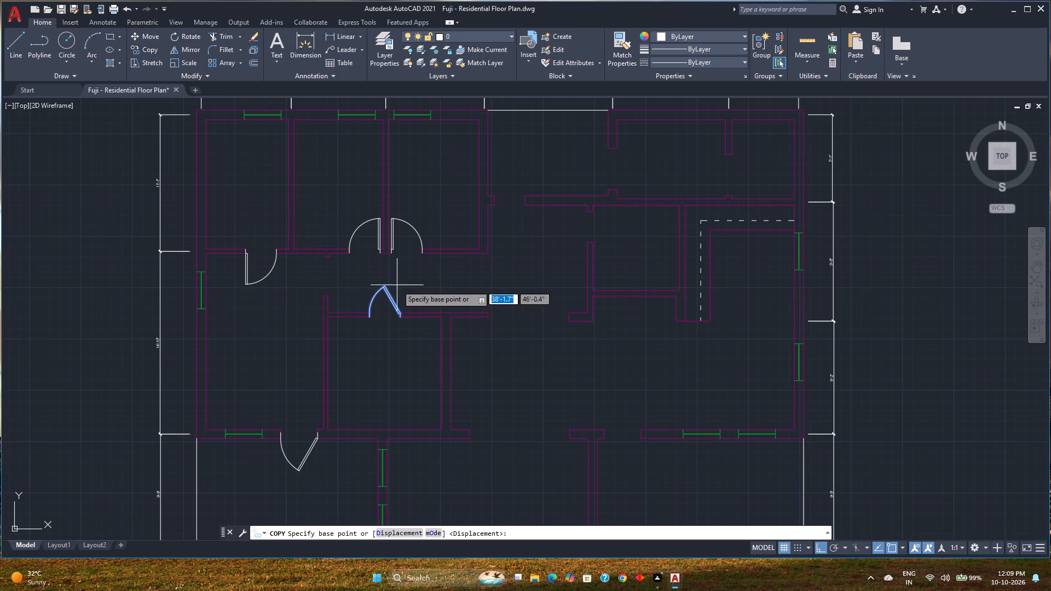
scroll(394, 349, up, 2)
scroll(418, 269, up, 2)
scroll(387, 236, up, 1)
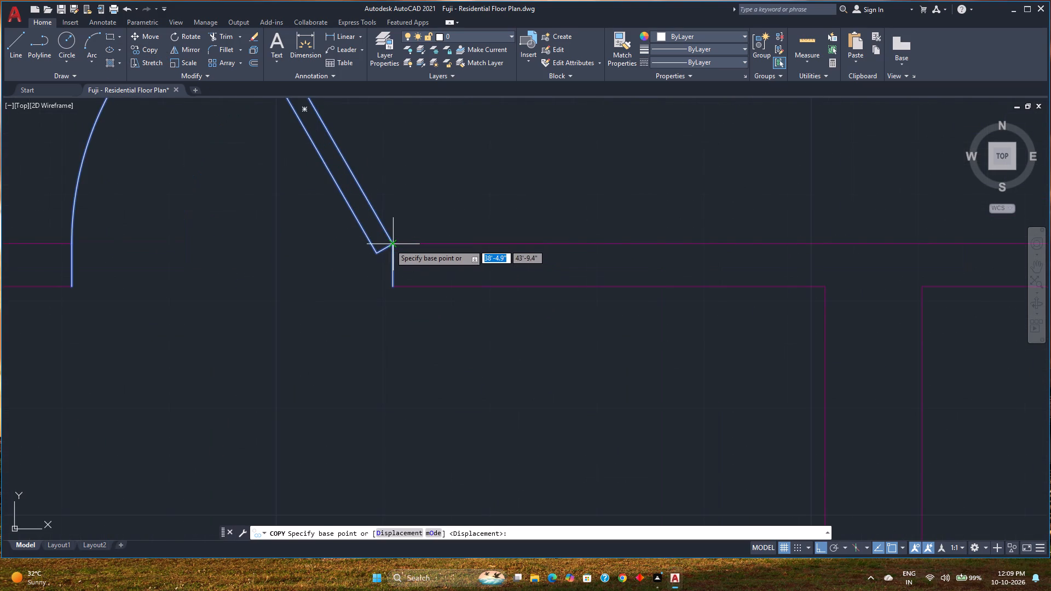
scroll(390, 244, up, 1)
click(392, 245)
scroll(439, 237, down, 2)
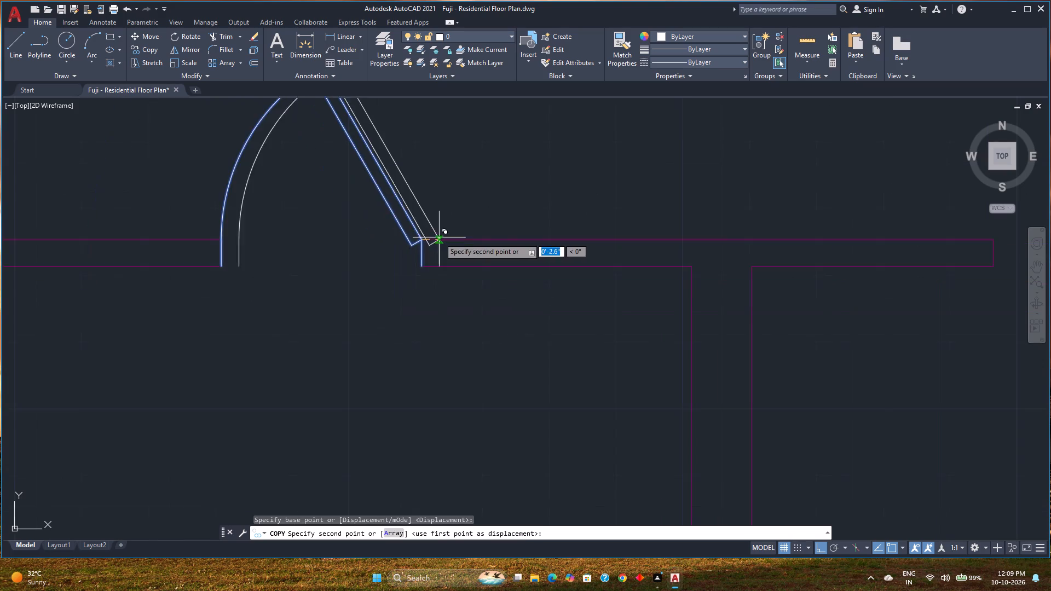
middle_drag(439, 237, 187, 424)
scroll(370, 355, down, 3)
middle_drag(394, 340, 112, 408)
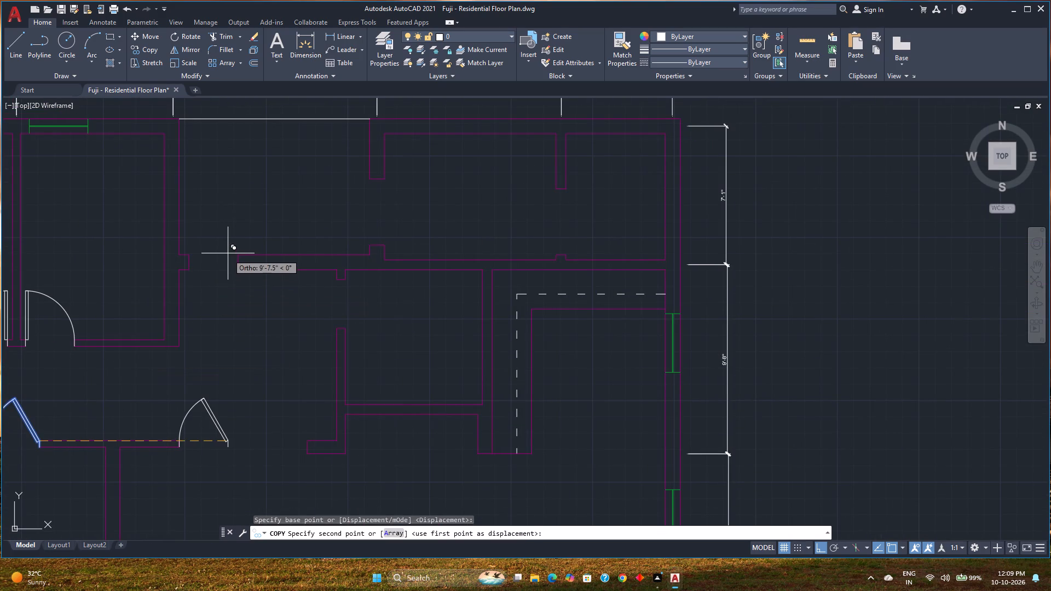
scroll(228, 253, up, 2)
click(251, 258)
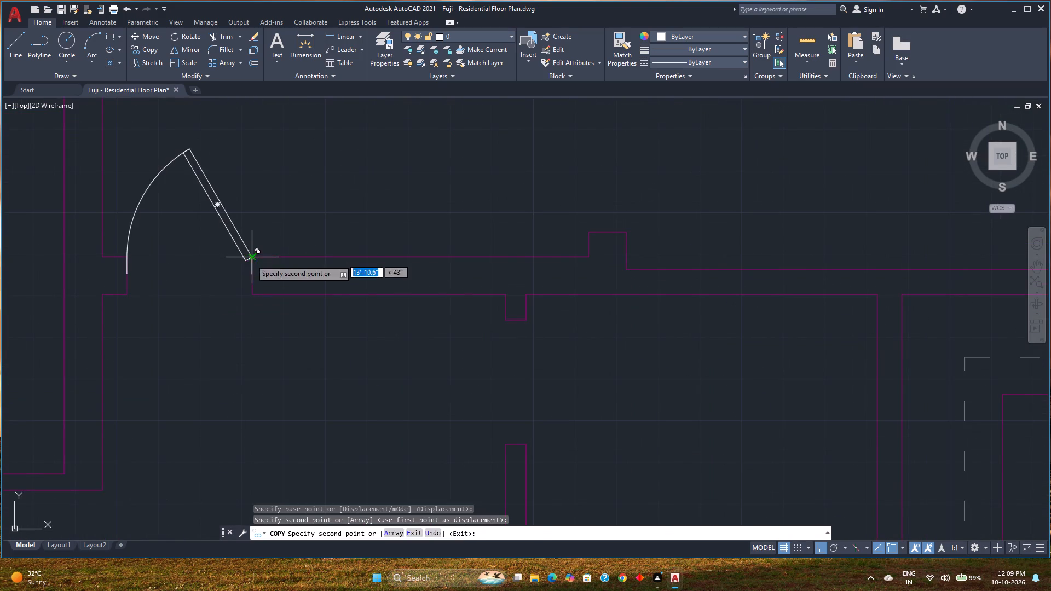
scroll(306, 312, down, 1)
middle_drag(306, 312, 248, 312)
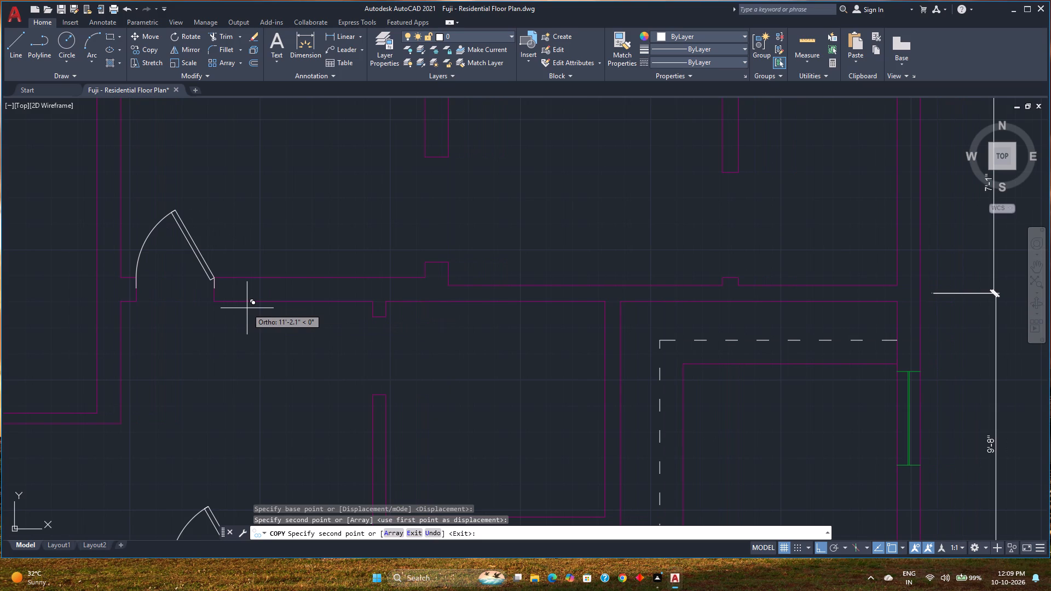
key(Escape)
Copy the southwest-room exterior door from its hinge point to the south corner of the eastern jamb of the southeast room's southern opening.
scroll(250, 318, down, 1)
middle_drag(250, 319, 339, 253)
middle_drag(297, 321, 359, 270)
scroll(309, 321, down, 1)
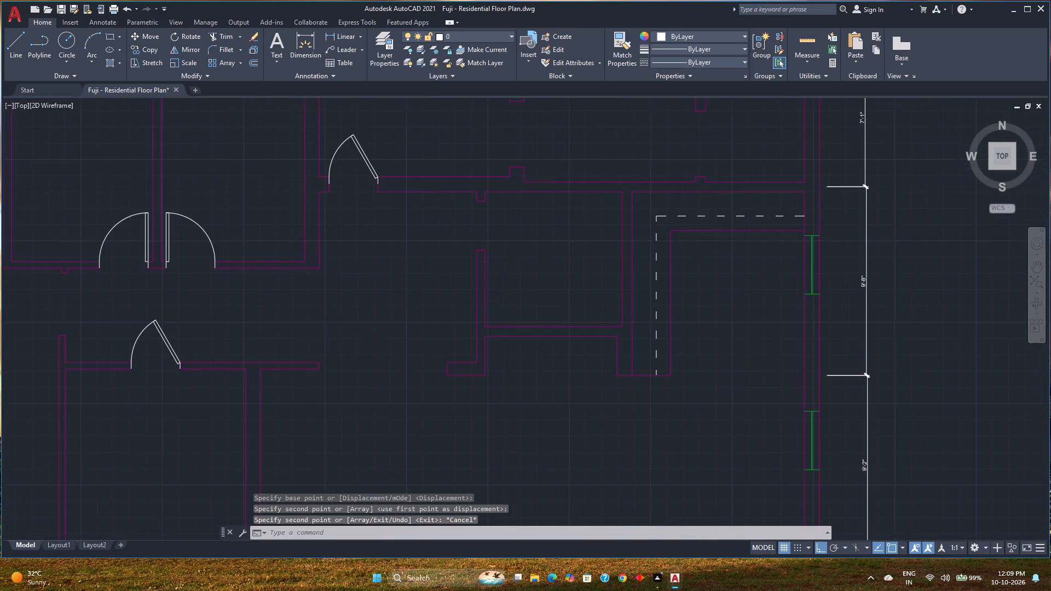
middle_drag(309, 321, 349, 274)
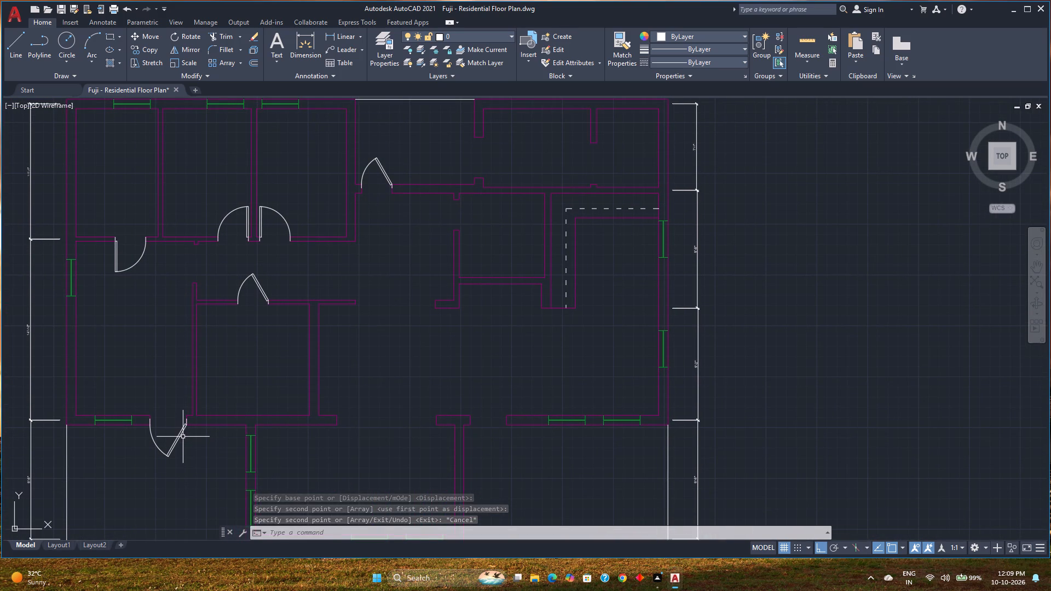
click(182, 433)
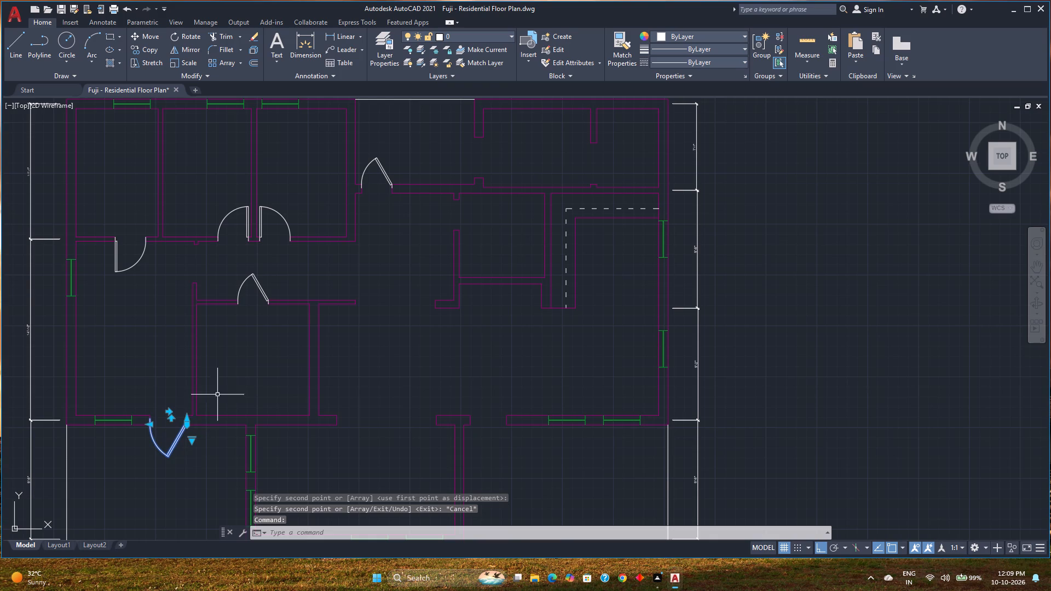
click(151, 53)
scroll(181, 436, up, 2)
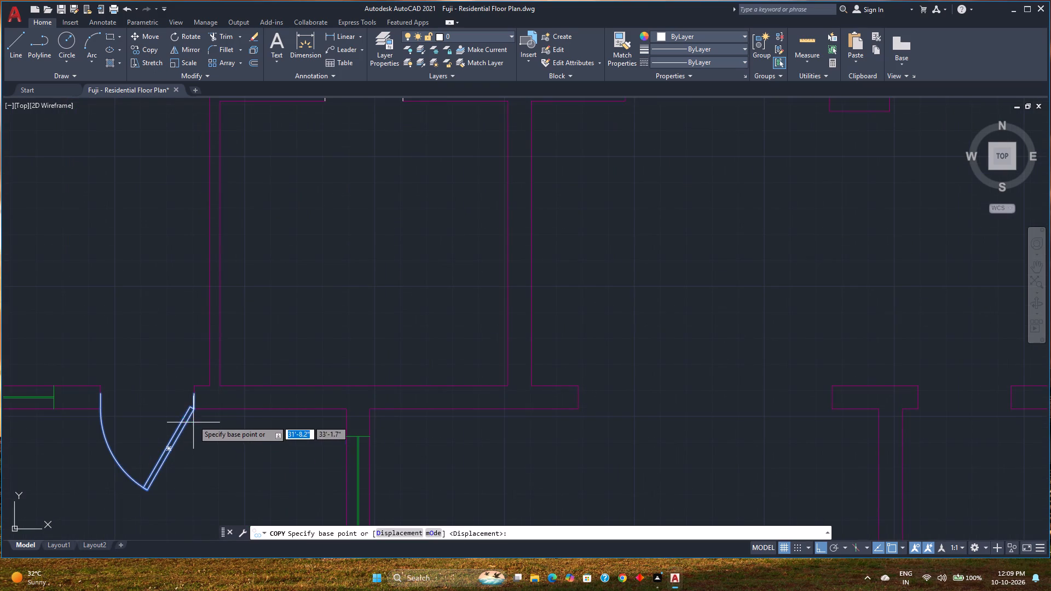
click(195, 410)
middle_drag(392, 414, 0, 401)
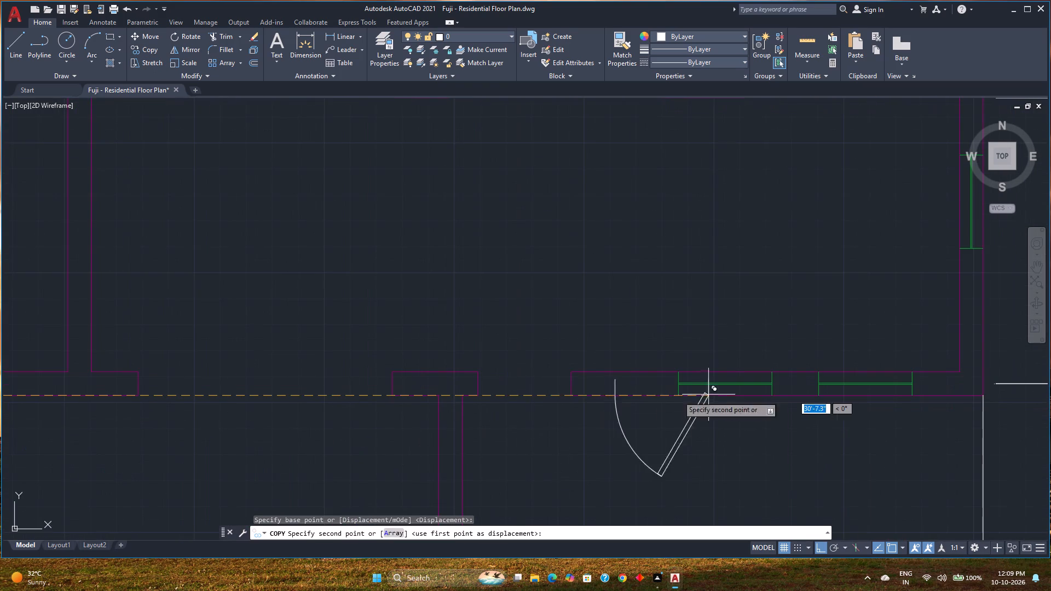
click(573, 398)
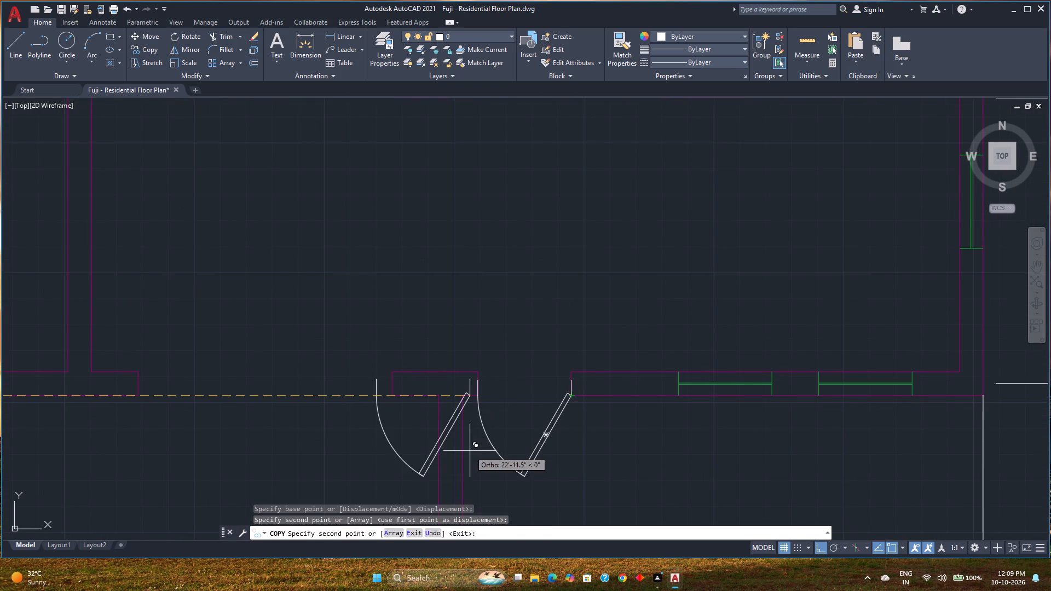
key(Escape)
Flip the southeast room's new exterior door so its hinge sits on the western jamb.
click(537, 442)
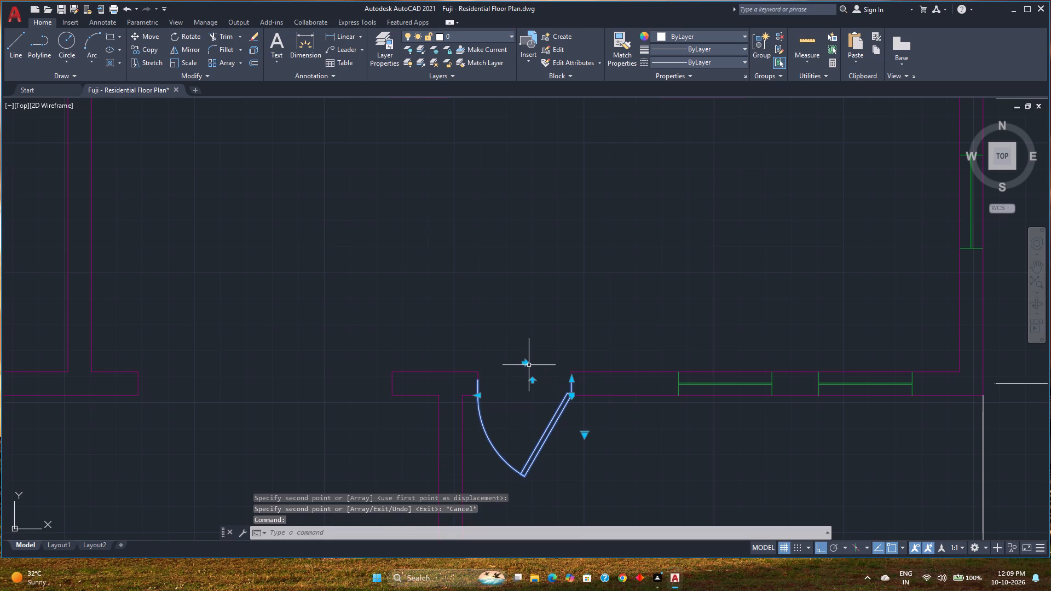
click(527, 364)
Flip the door in the north-central space's southern opening so its hinge sits on the western jamb.
scroll(439, 410, down, 2)
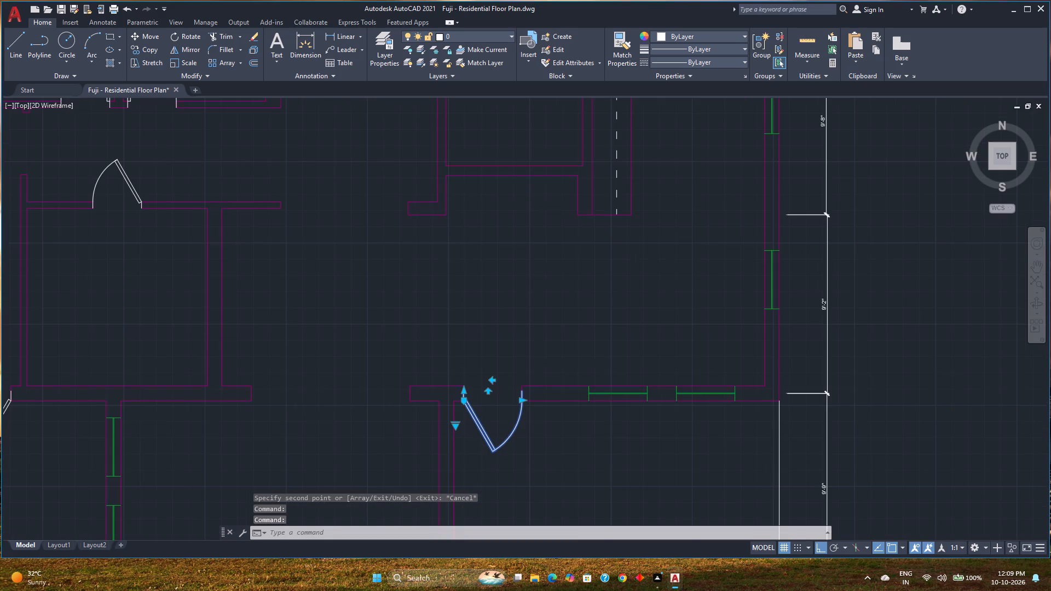
middle_drag(439, 410, 386, 478)
scroll(413, 402, down, 2)
middle_drag(413, 402, 434, 421)
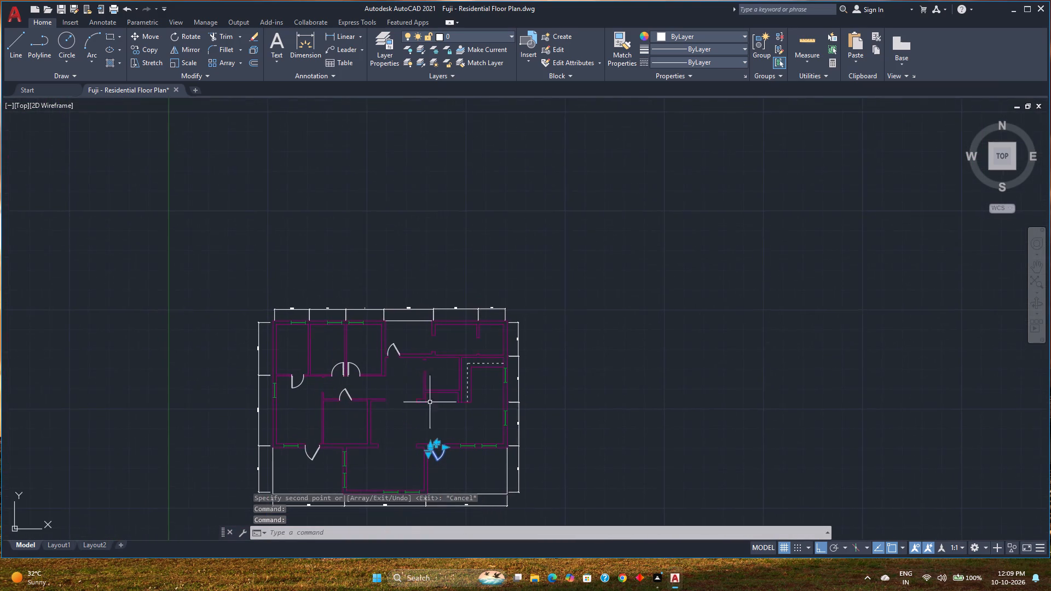
scroll(407, 349, up, 4)
click(342, 374)
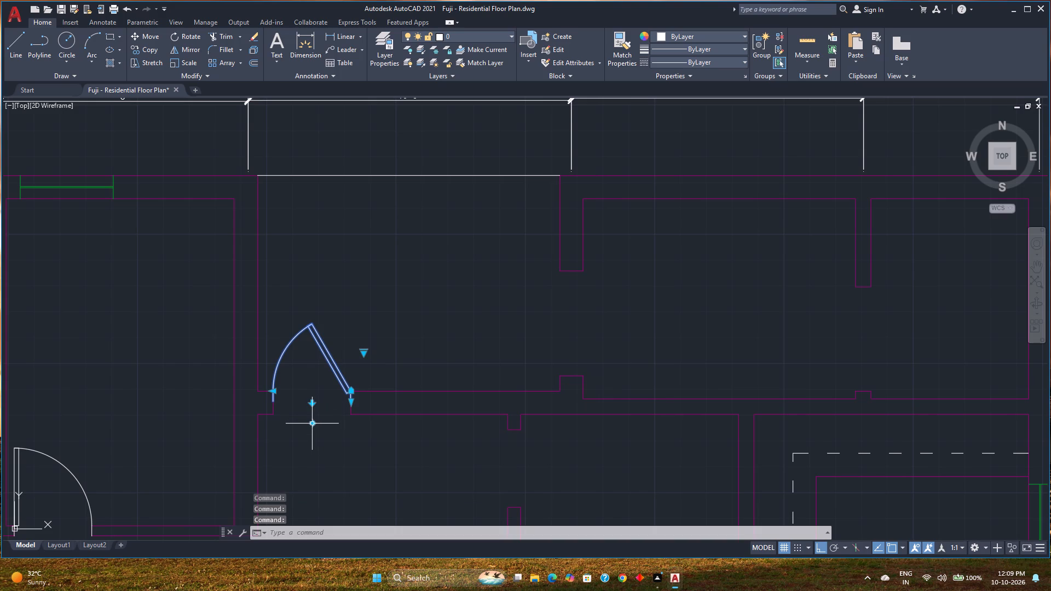
click(311, 423)
key(Escape)
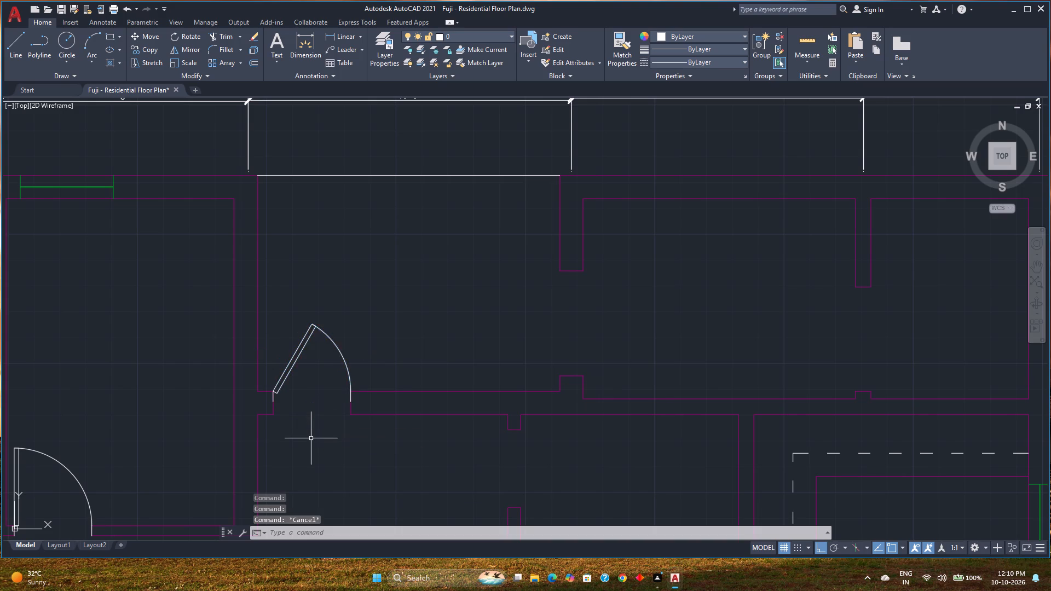
Save the drawing with the newly placed doors.
scroll(344, 438, down, 1)
middle_drag(344, 438, 380, 366)
scroll(392, 370, down, 2)
middle_drag(389, 412, 419, 341)
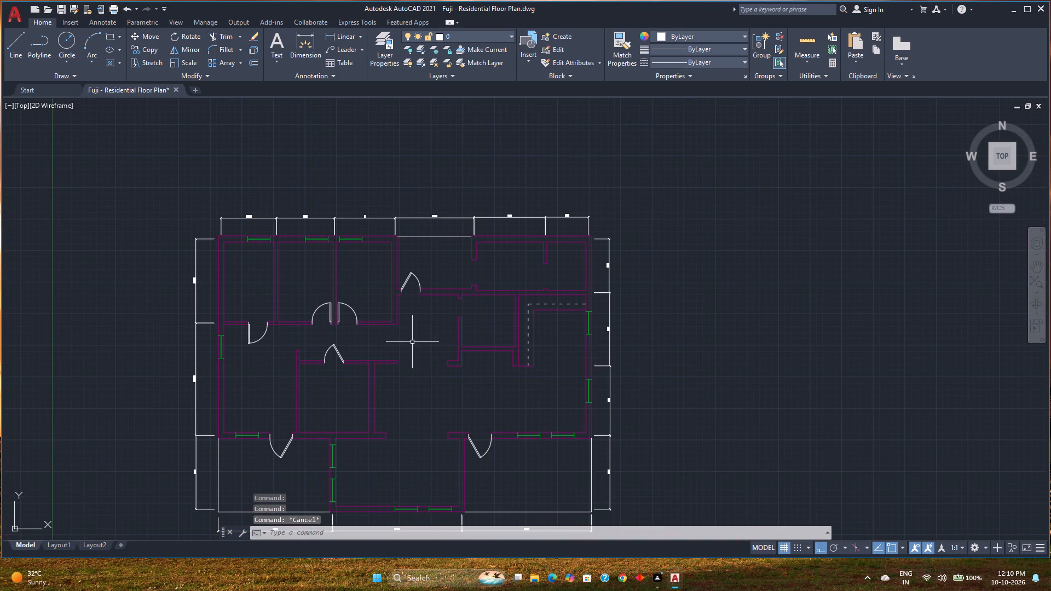
key(ctrl+s)
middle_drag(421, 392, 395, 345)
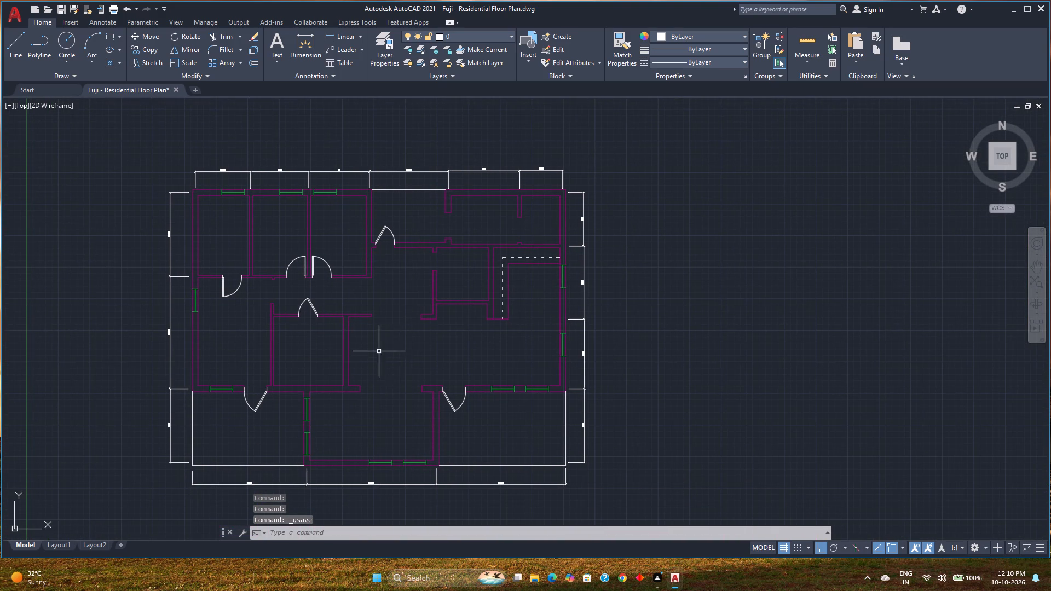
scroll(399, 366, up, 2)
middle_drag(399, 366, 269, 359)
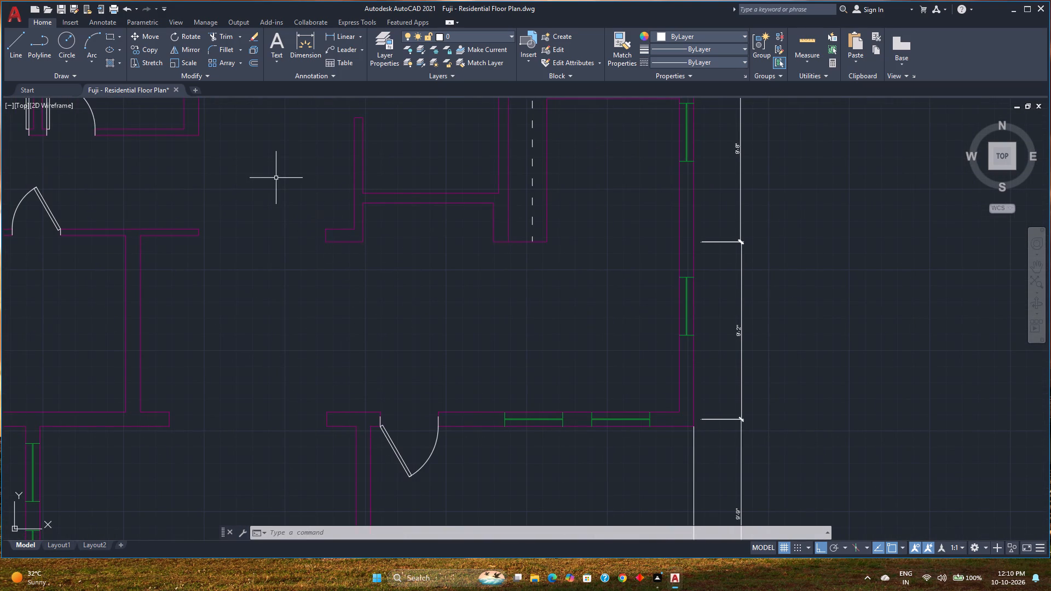
Copy the door at the southwest corner of the third northern bedroom from its hinge point into the open central hall.
middle_drag(276, 177, 339, 305)
scroll(366, 301, down, 2)
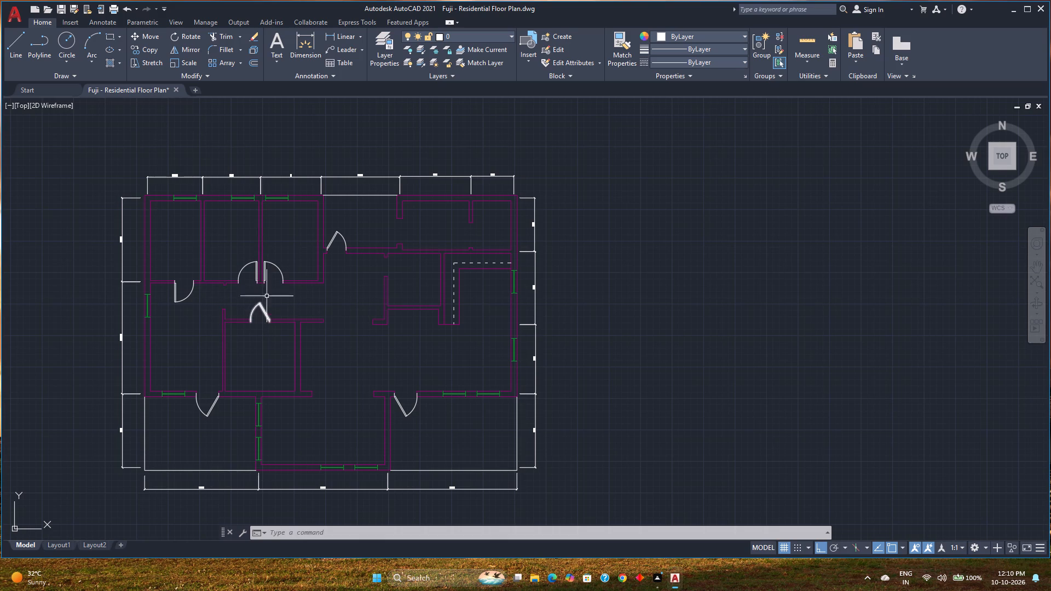
click(275, 266)
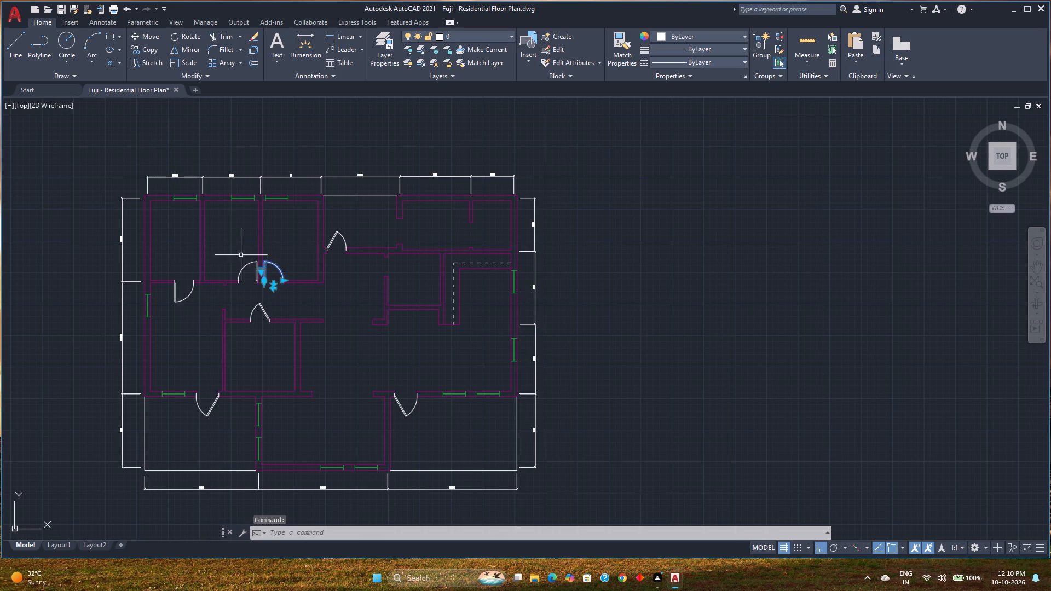
click(146, 46)
scroll(263, 283, up, 2)
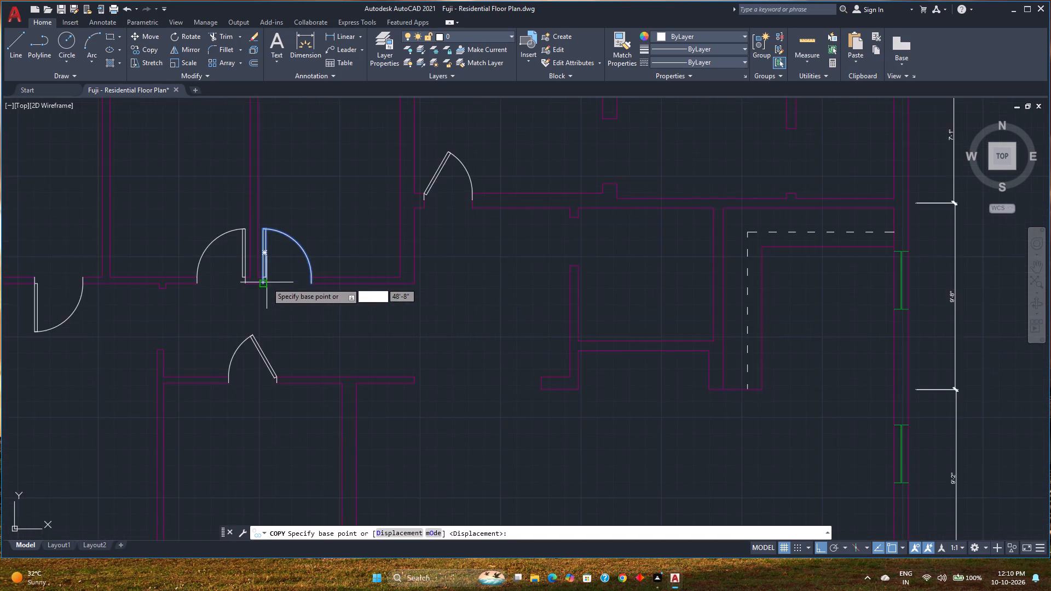
scroll(267, 282, up, 5)
click(215, 226)
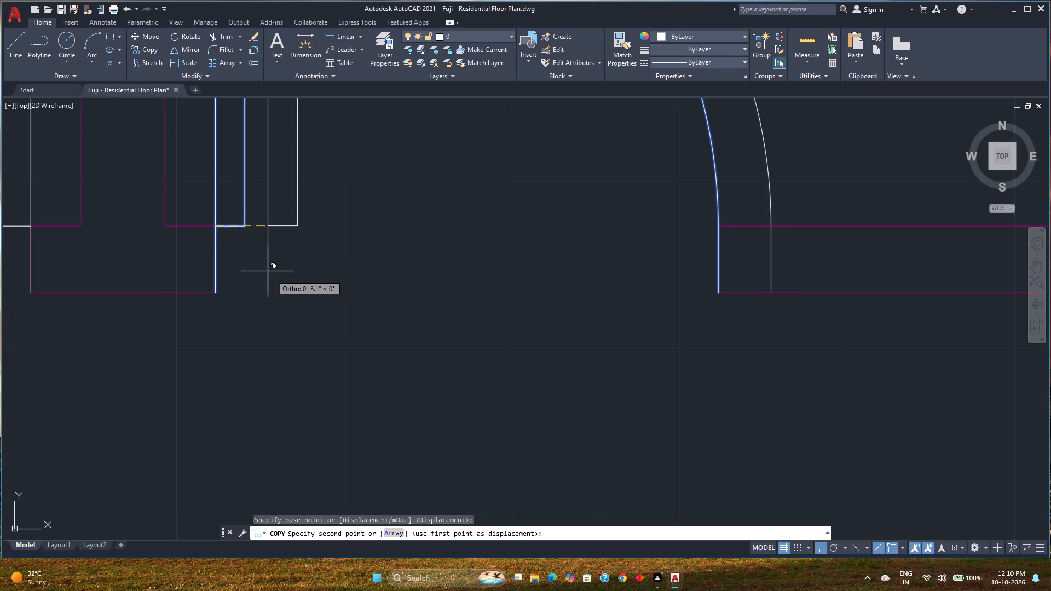
scroll(285, 282, down, 5)
middle_drag(285, 282, 119, 244)
click(322, 367)
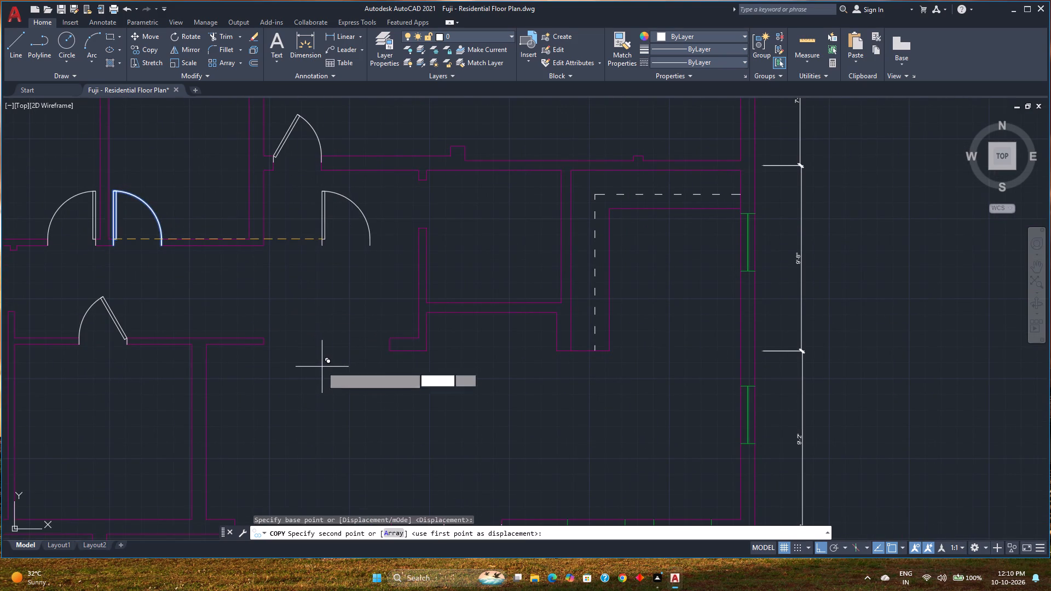
key(Escape)
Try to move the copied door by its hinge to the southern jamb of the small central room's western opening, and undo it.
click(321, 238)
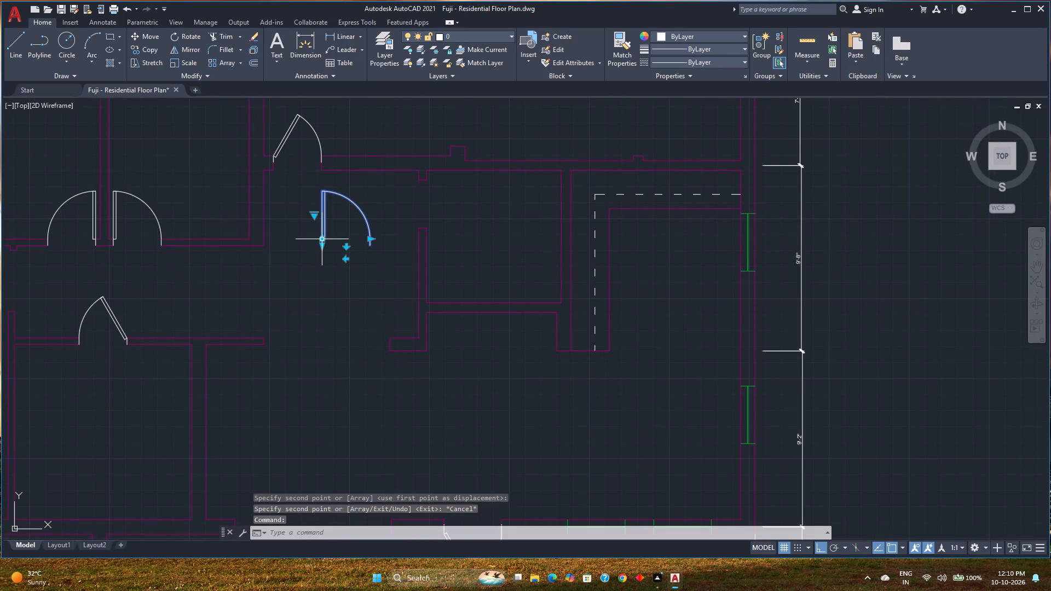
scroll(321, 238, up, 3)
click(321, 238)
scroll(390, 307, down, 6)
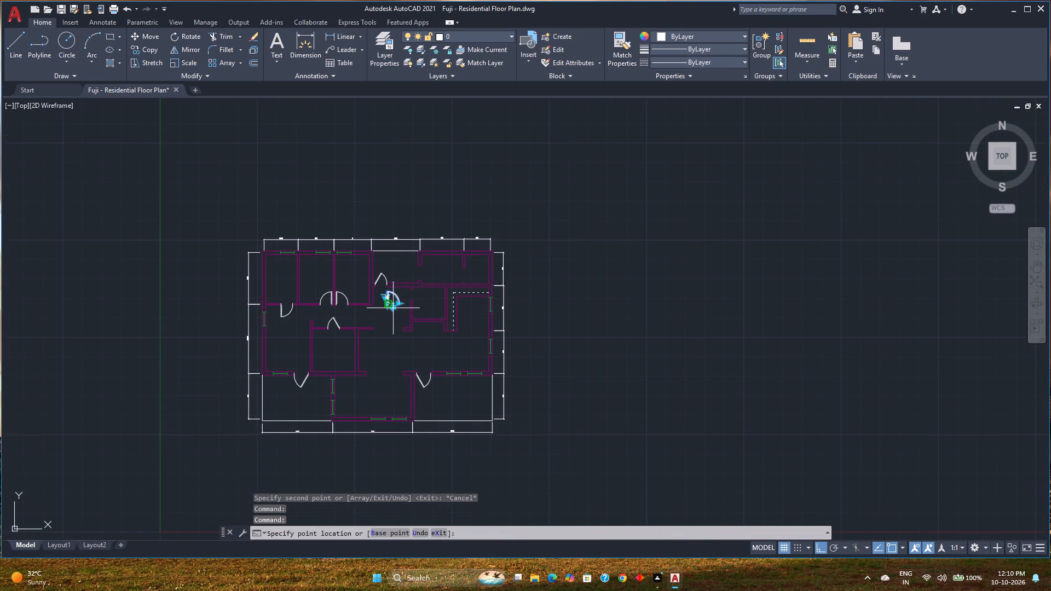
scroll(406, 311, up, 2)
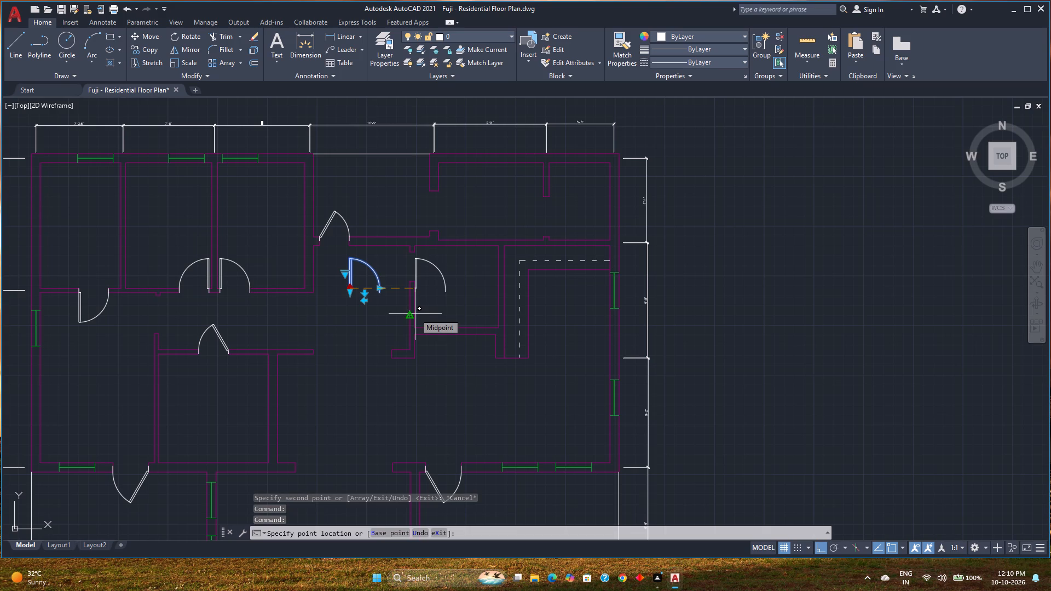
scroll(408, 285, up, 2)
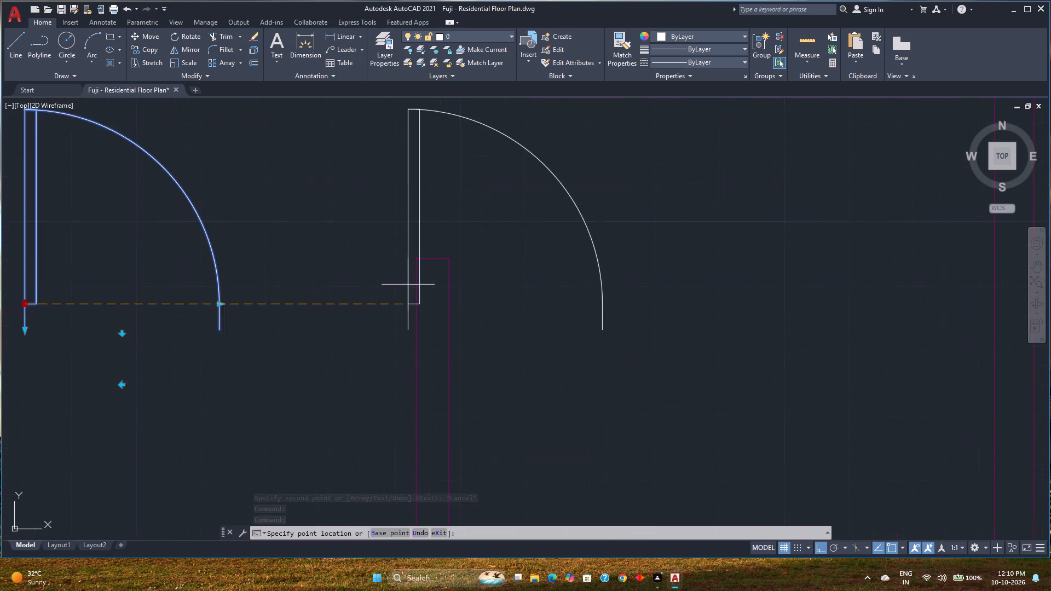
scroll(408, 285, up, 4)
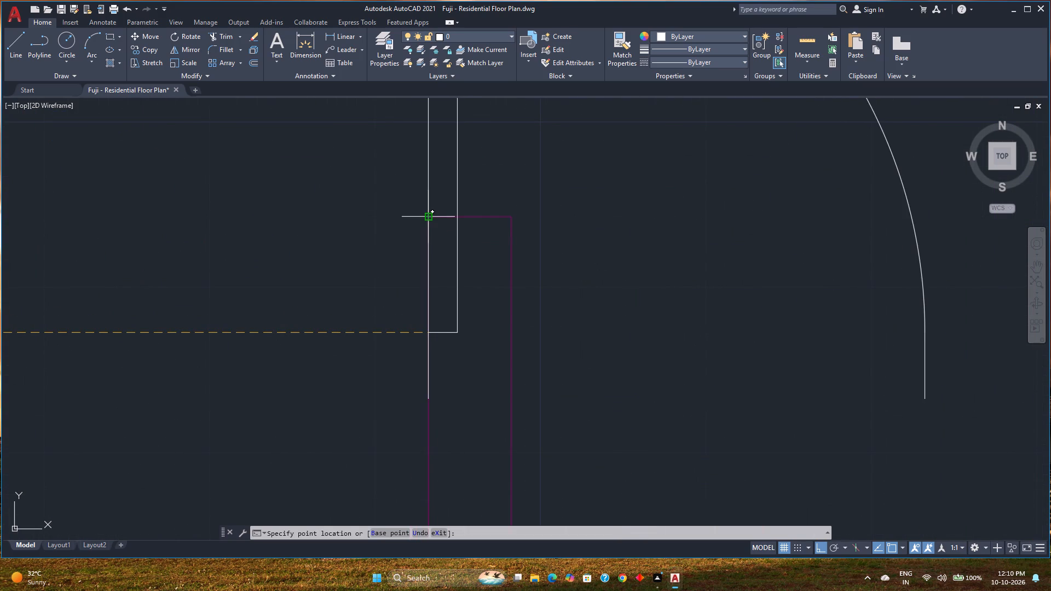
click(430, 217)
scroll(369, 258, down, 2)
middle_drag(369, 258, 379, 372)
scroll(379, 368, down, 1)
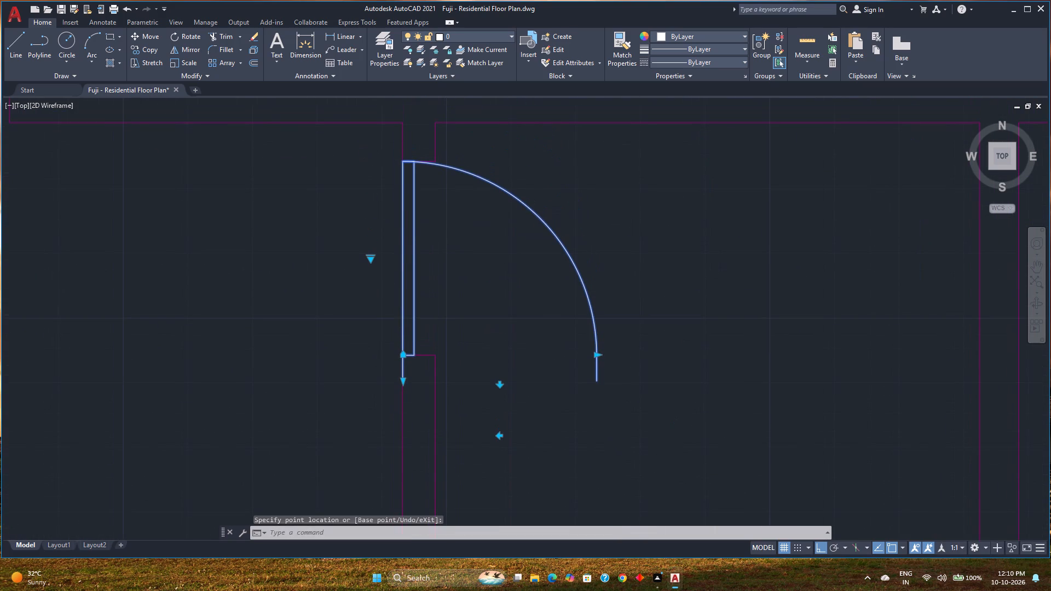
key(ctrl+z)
Move the copied door by its hinge to the west corner of the northern jamb of the small central room's western opening.
scroll(372, 361, down, 3)
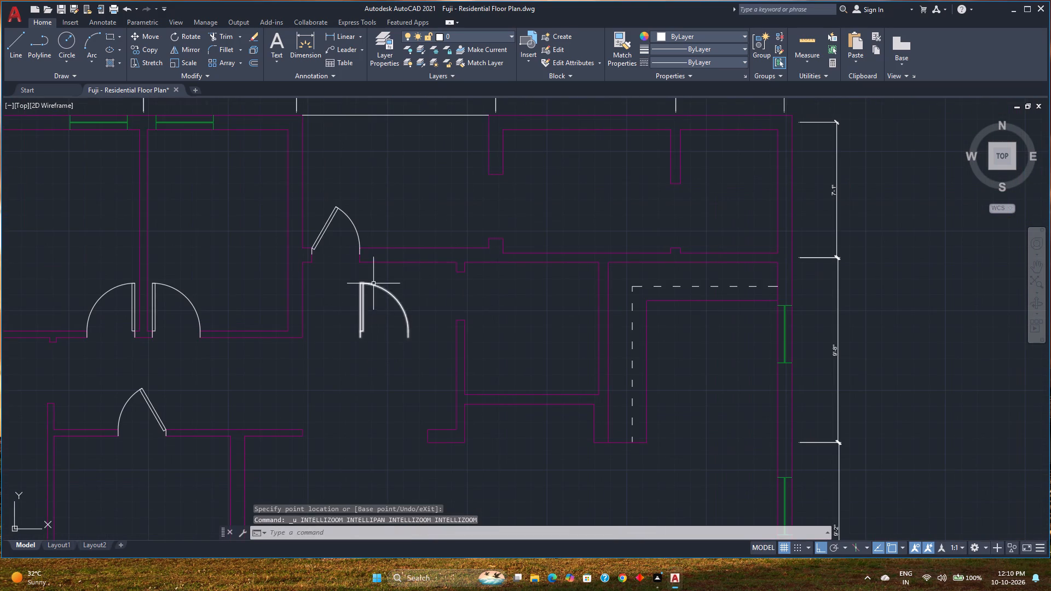
click(366, 289)
click(355, 296)
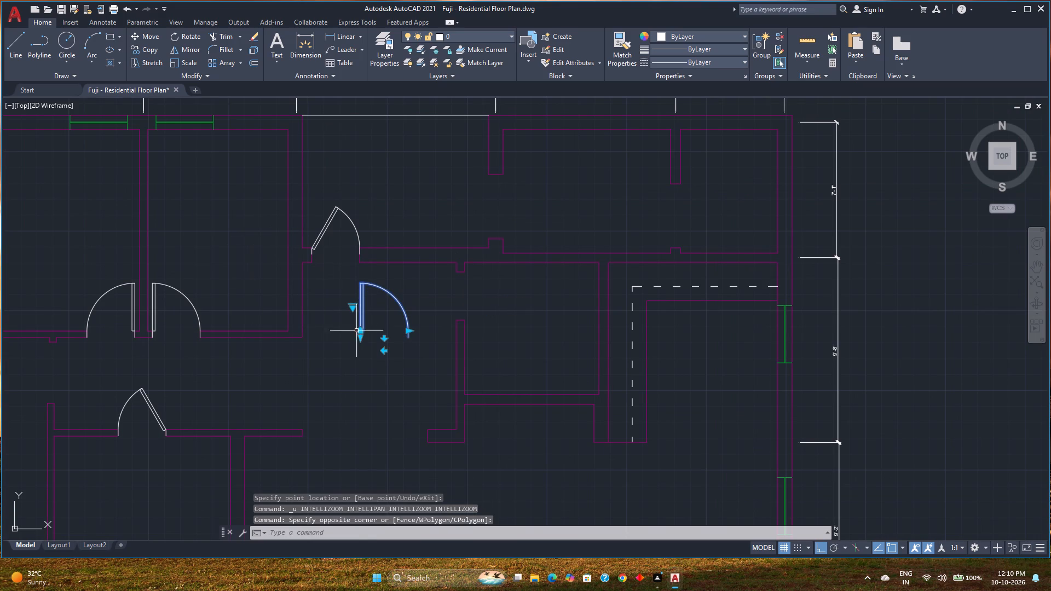
click(361, 333)
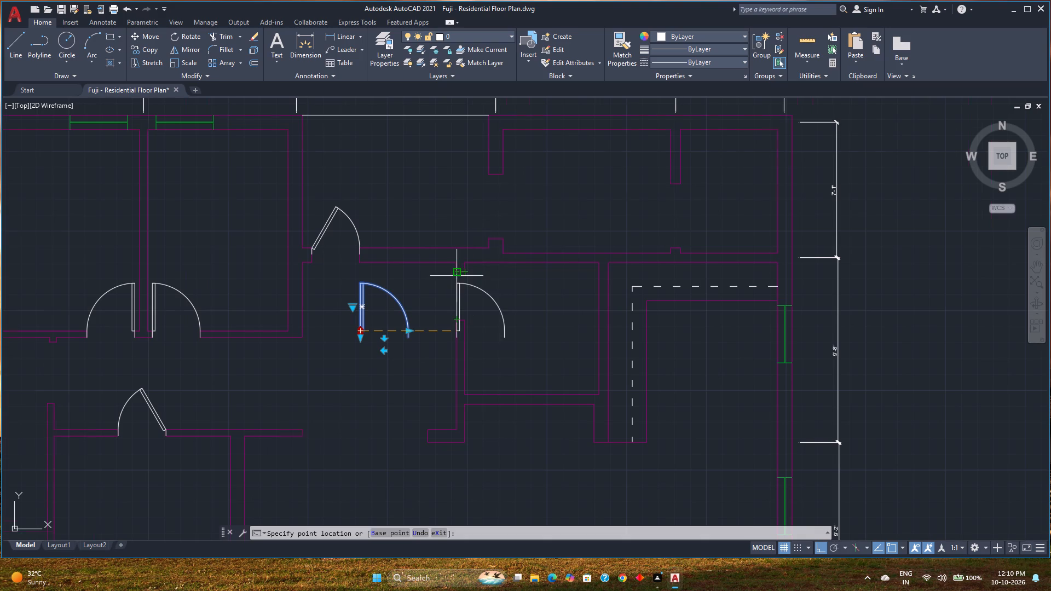
scroll(457, 276, up, 4)
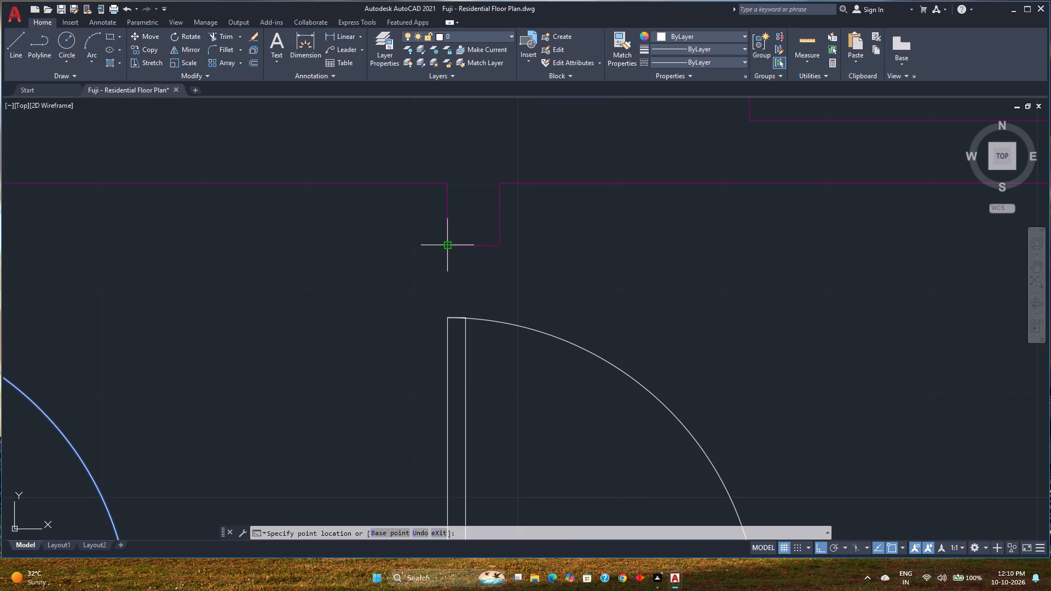
click(447, 248)
scroll(459, 302, down, 4)
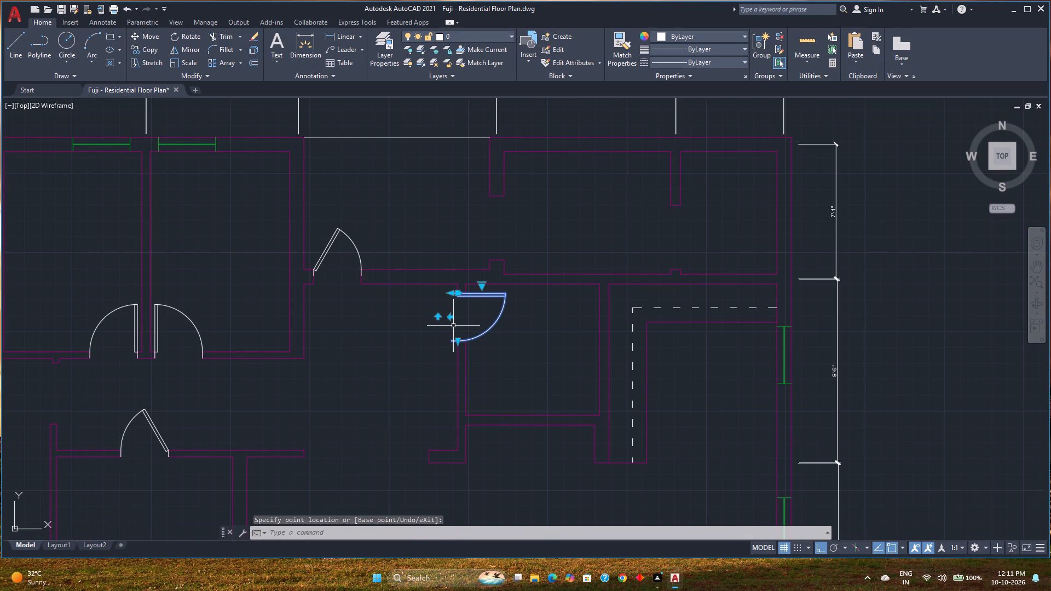
Flip the small central room's door so it hinges at the southern jamb and swings west into the hall.
scroll(469, 316, up, 3)
click(341, 320)
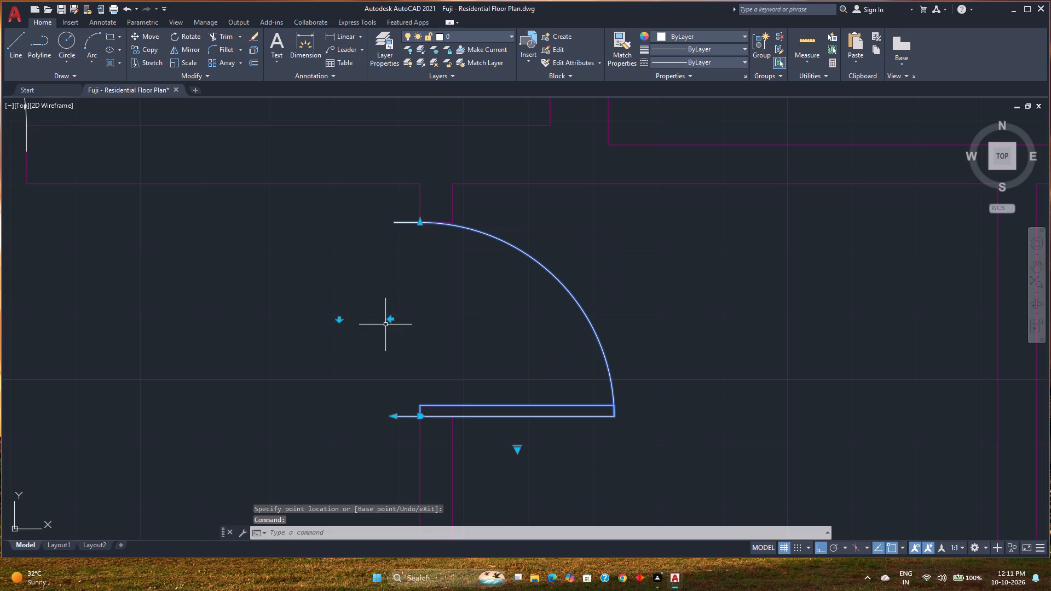
click(393, 320)
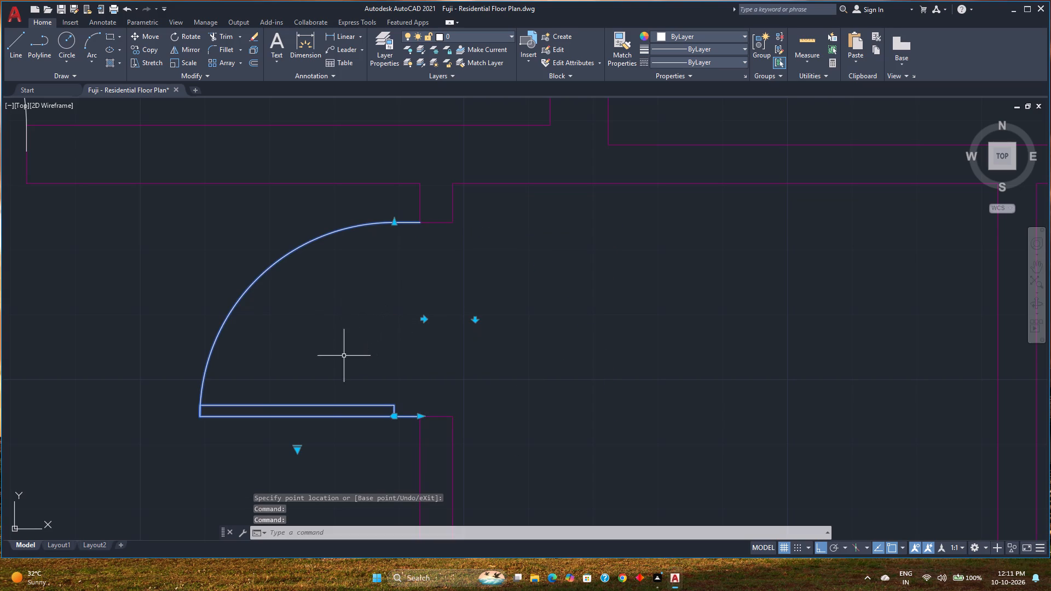
Move the flipped door 4 inches east so its hinge meets the west corner of the southern jamb.
click(152, 36)
scroll(413, 426, up, 1)
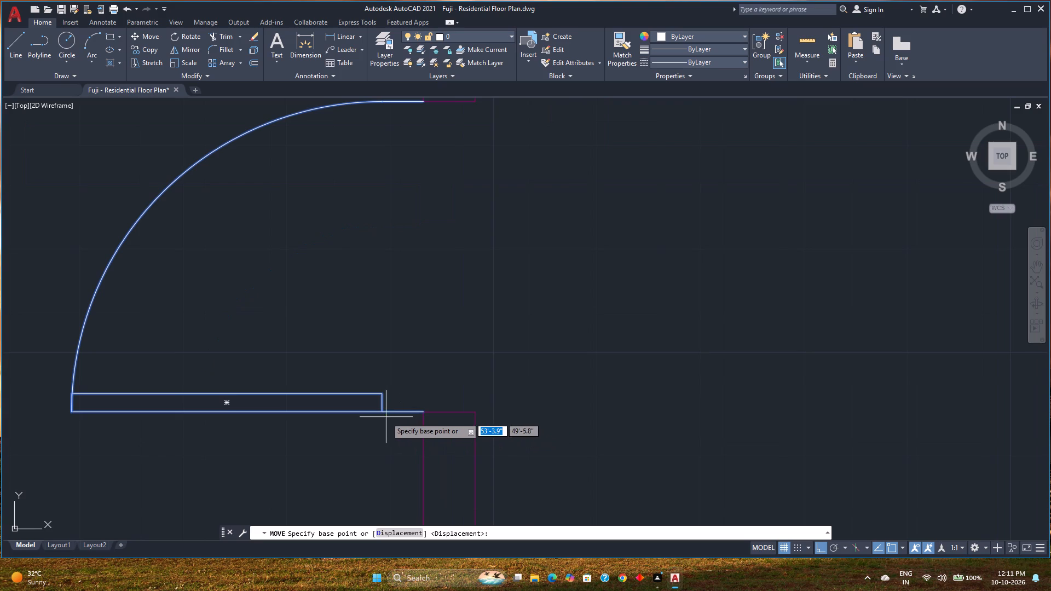
click(383, 413)
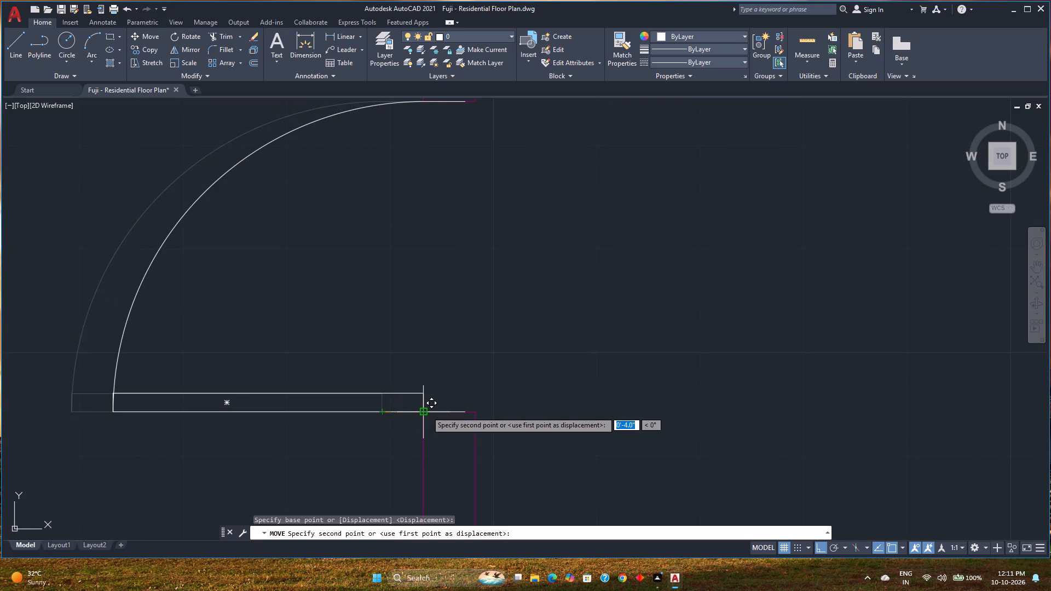
click(426, 411)
scroll(299, 434, down, 2)
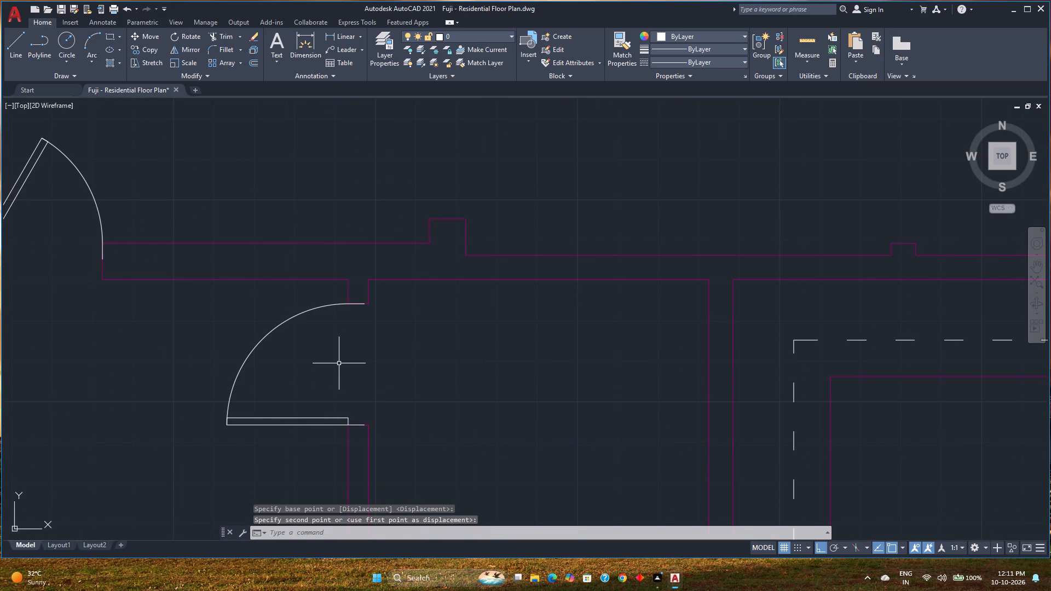
Set the small central room door's opening angle to 60°.
click(312, 420)
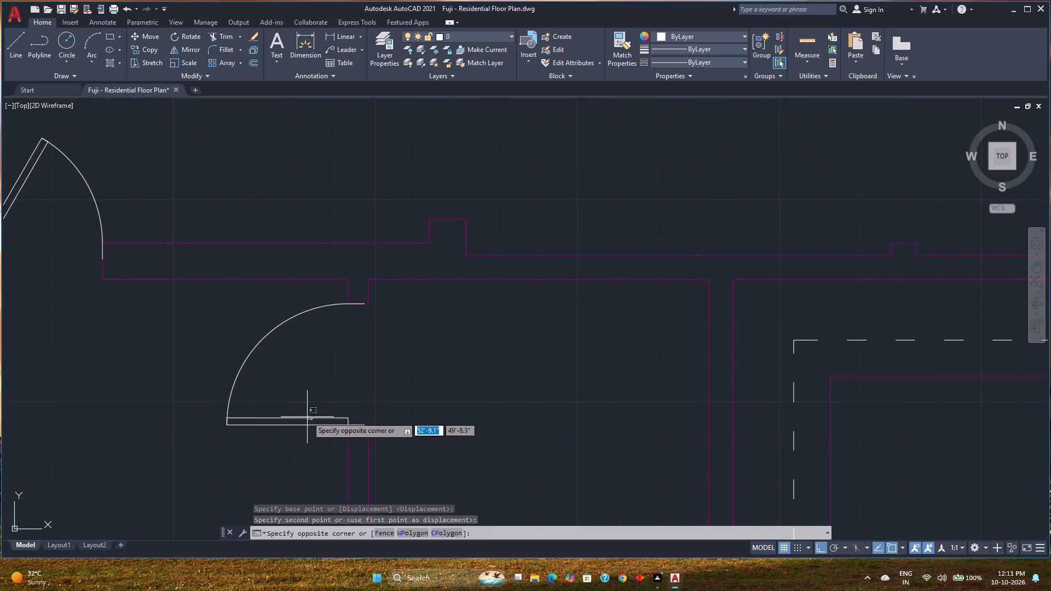
click(307, 416)
click(287, 444)
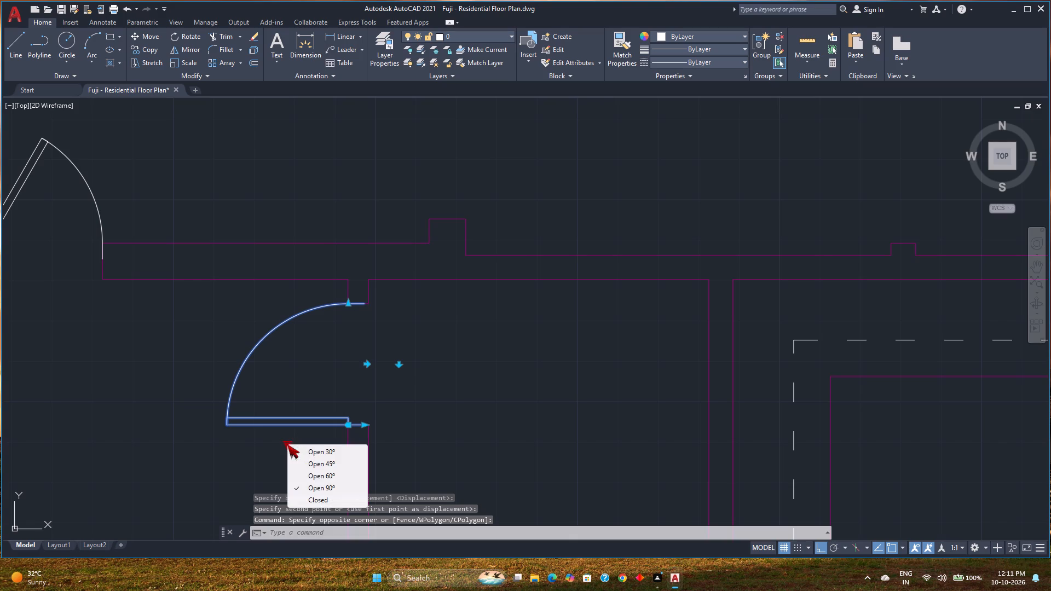
click(315, 476)
Copy the 60° door from its hinge to the west corner of the southern jamb of the western opening in the northeast rooms.
scroll(301, 432, down, 1)
middle_drag(301, 432, 370, 370)
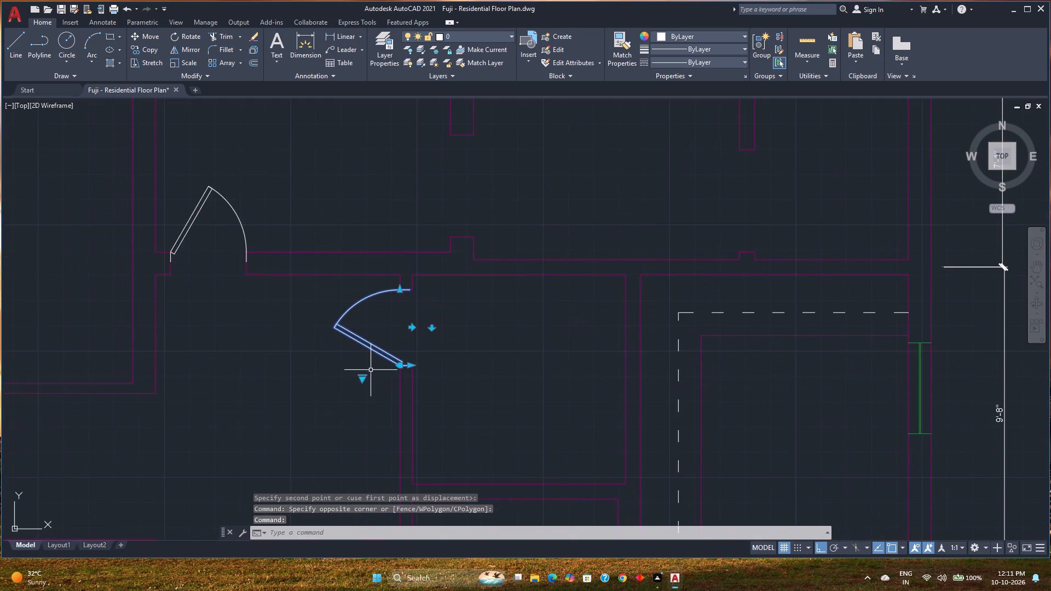
scroll(371, 370, down, 1)
middle_drag(371, 370, 310, 411)
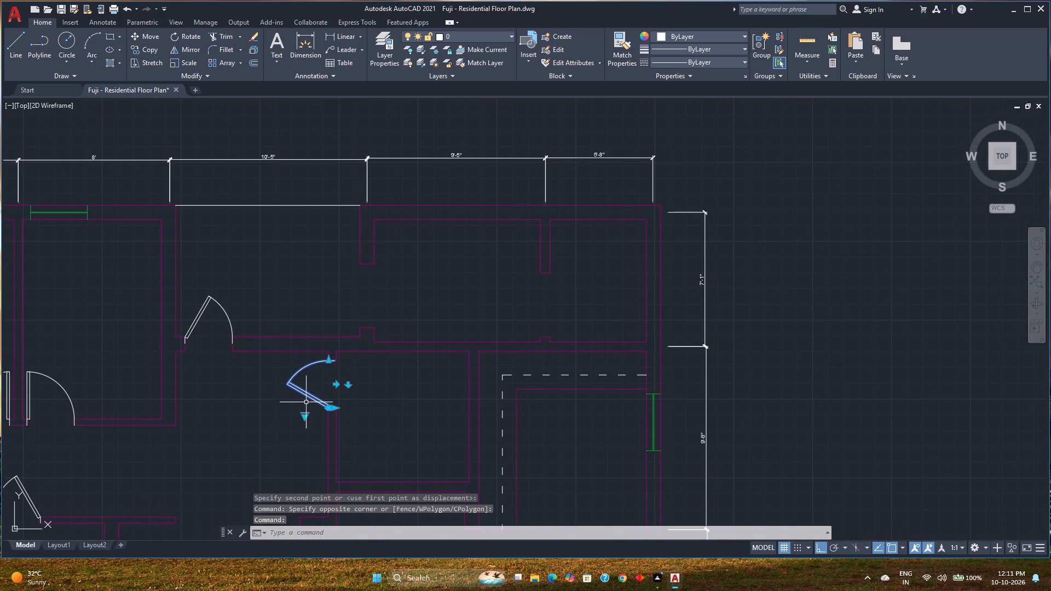
click(144, 46)
scroll(290, 416, up, 2)
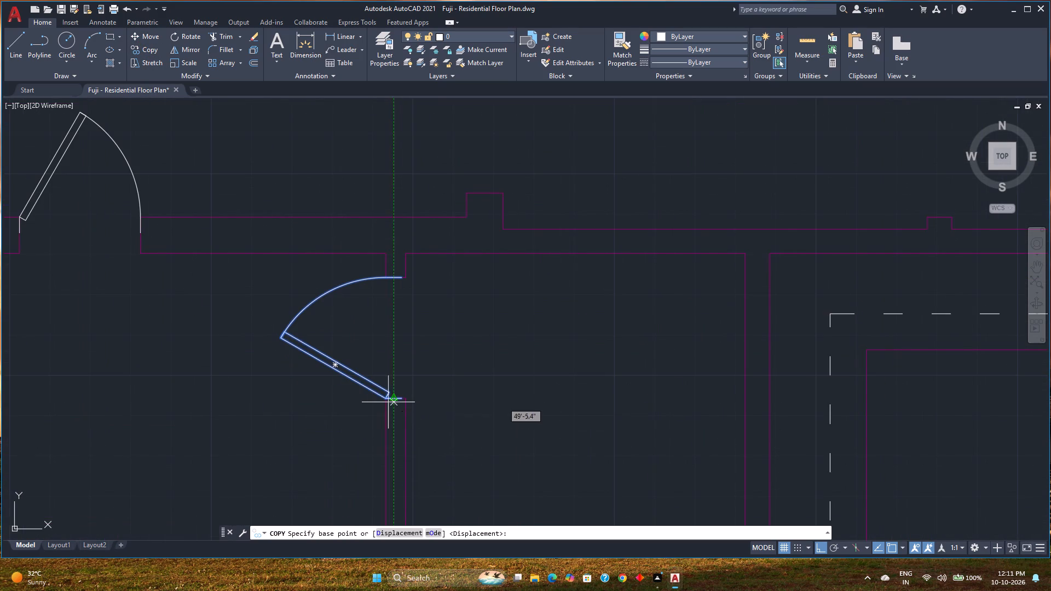
scroll(387, 402, up, 4)
click(369, 385)
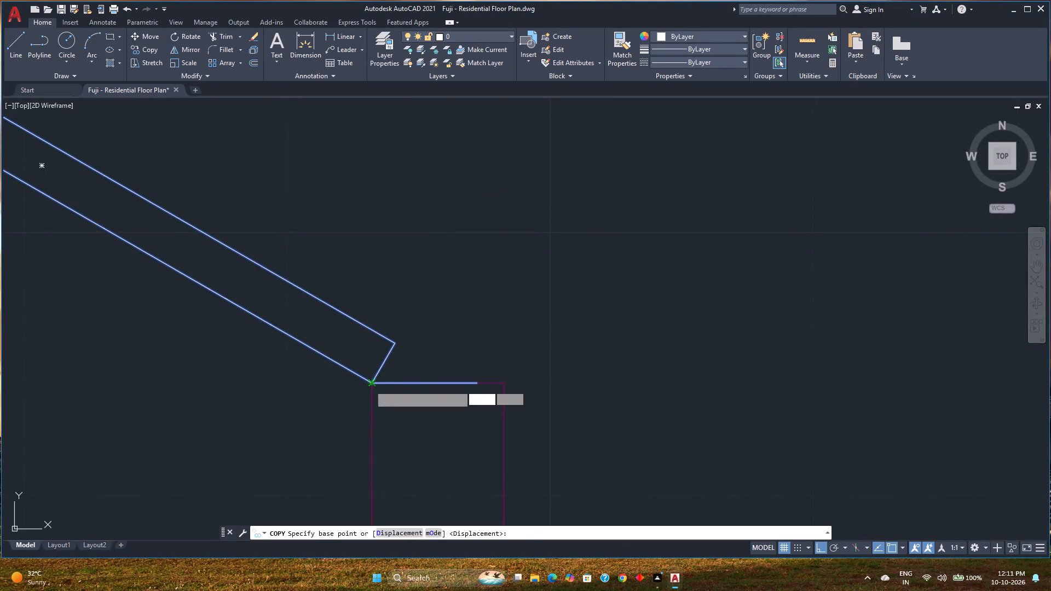
scroll(388, 337, down, 6)
middle_drag(388, 337, 311, 441)
scroll(331, 402, up, 3)
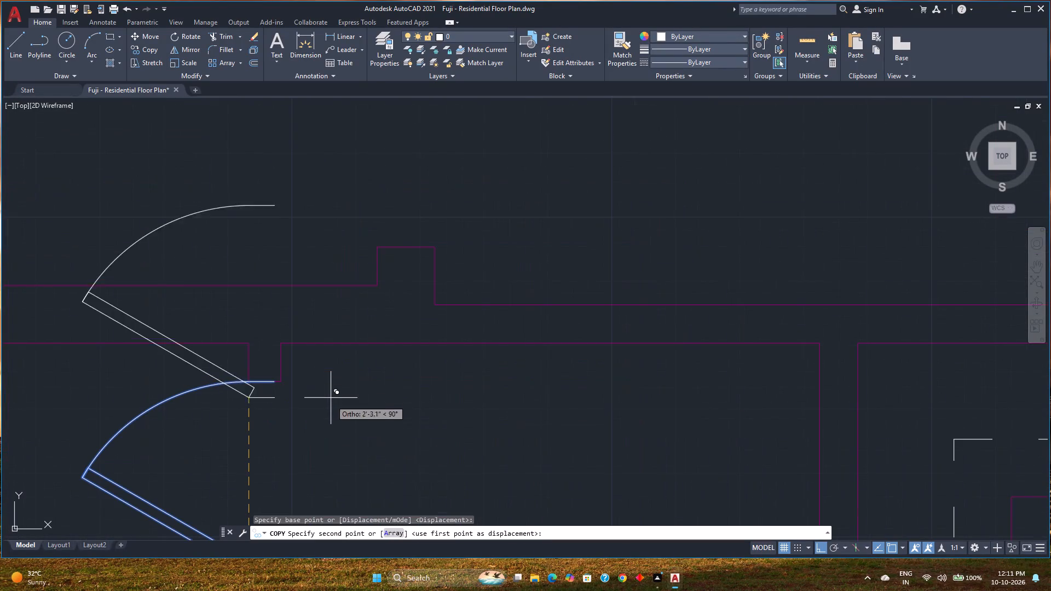
click(375, 248)
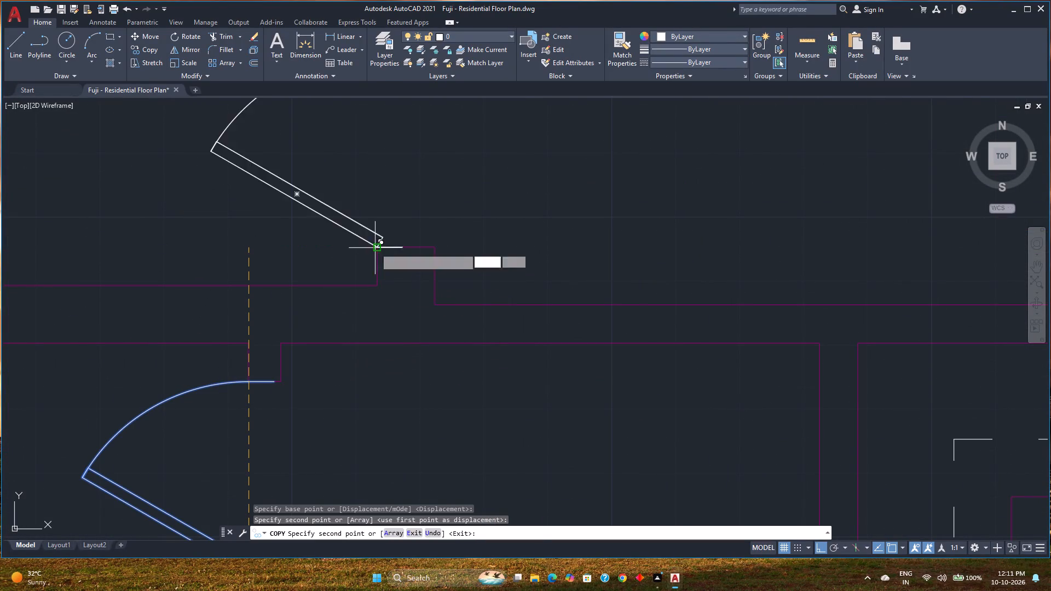
Place another copy at the west corner of the southern jamb in the partition opening between the two northeast rooms.
scroll(377, 315, down, 1)
middle_drag(377, 315, 154, 406)
scroll(207, 386, down, 1)
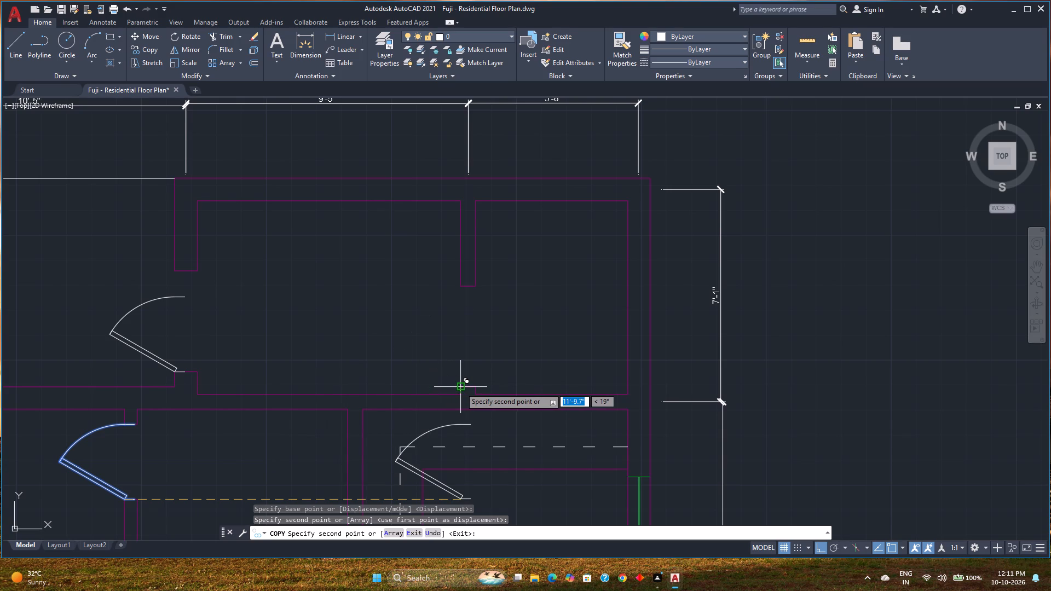
click(460, 387)
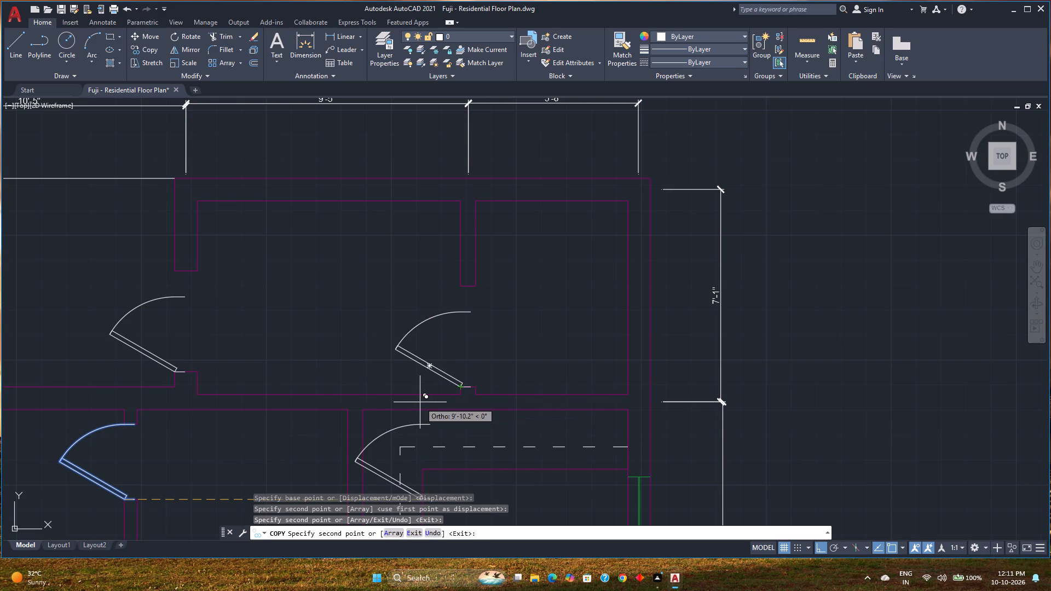
key(Escape)
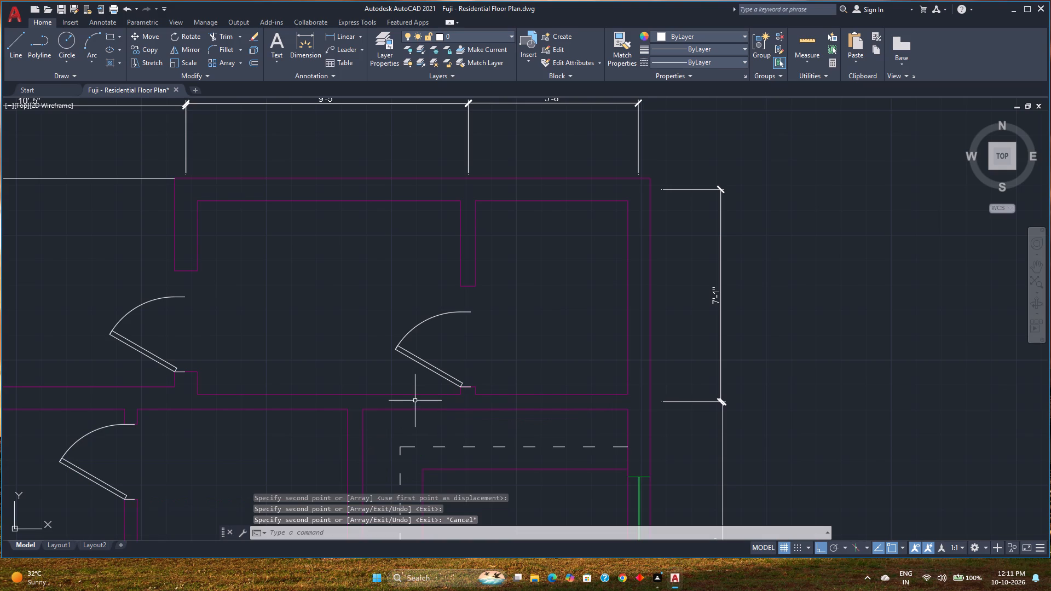
Move the northern jamb line of the partition opening between the northeast rooms about 10.4 inches south to the door's arc end.
scroll(456, 270, up, 2)
click(484, 311)
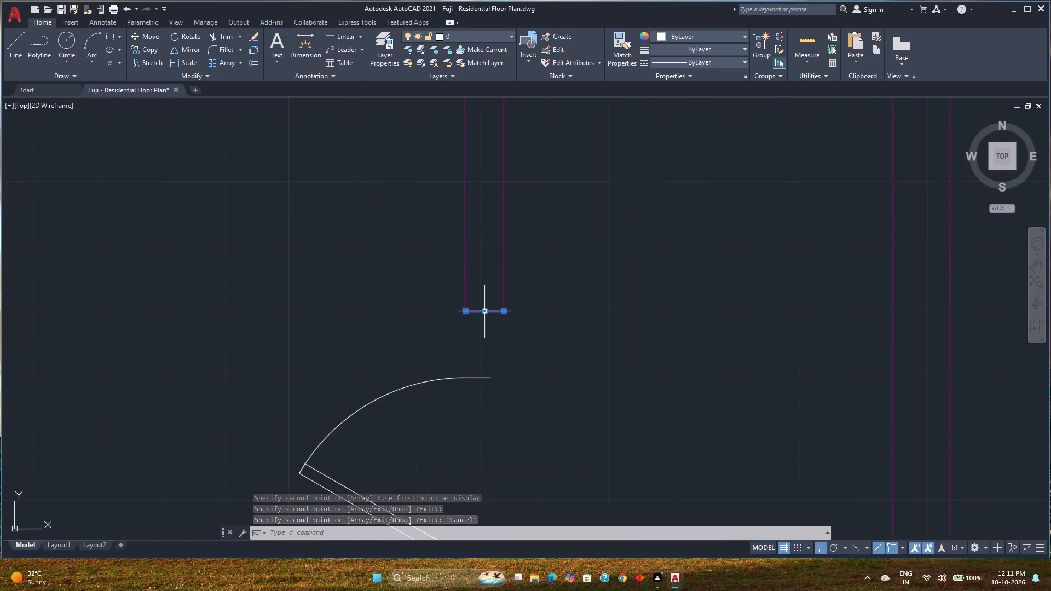
key(m)
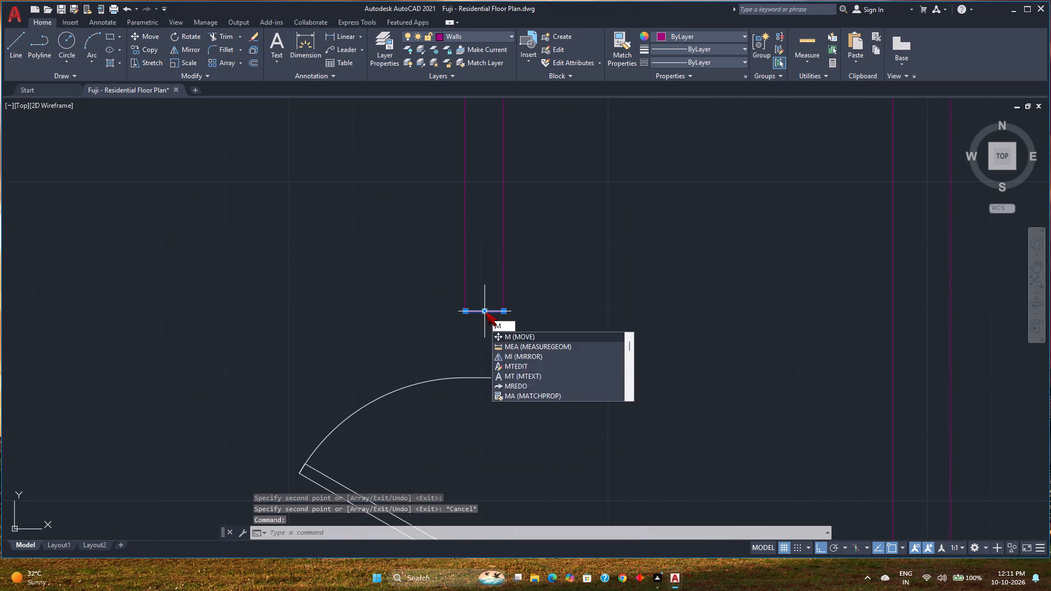
key(Return)
click(465, 312)
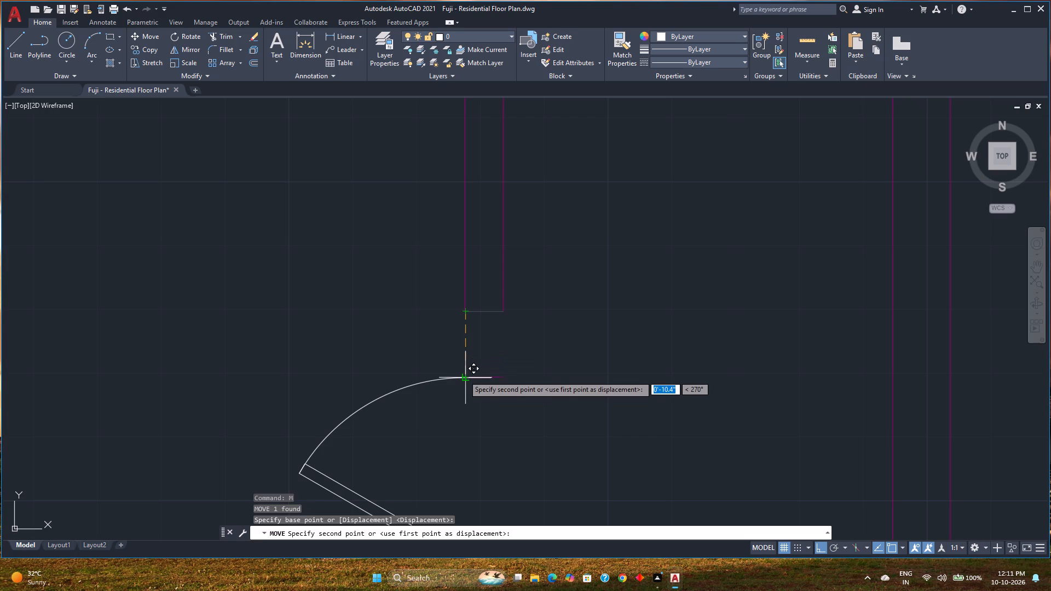
scroll(464, 378, up, 3)
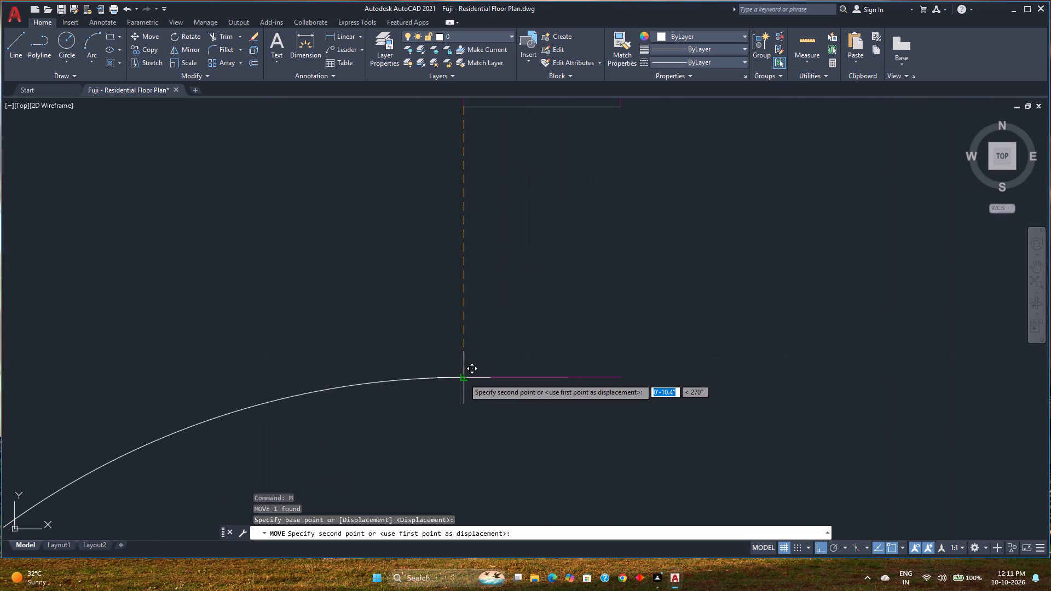
click(466, 378)
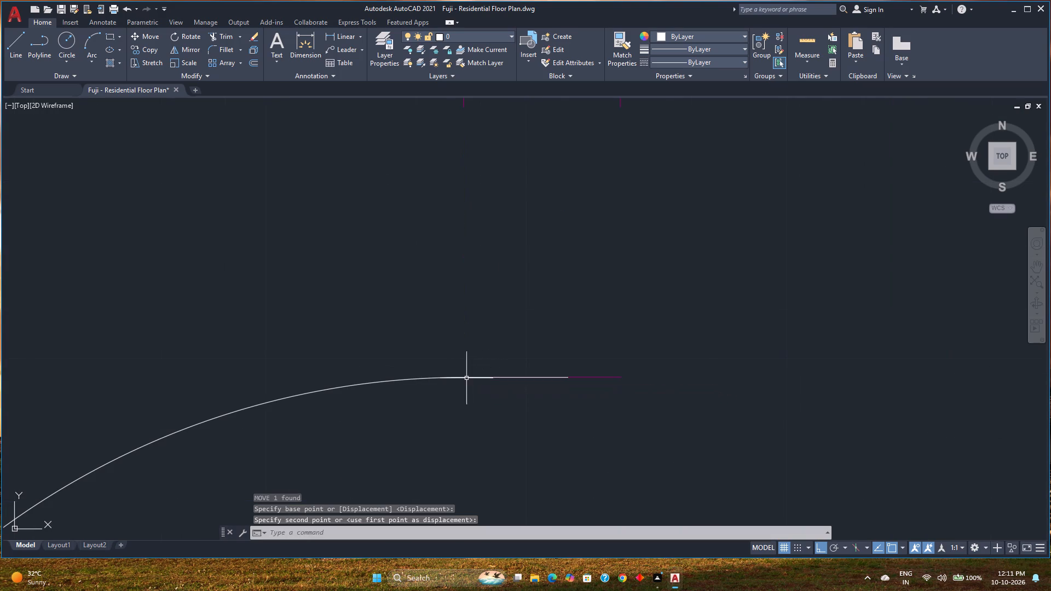
Extend both partition wall lines between the northeast rooms south to the moved northern jamb.
scroll(493, 332, down, 2)
middle_drag(493, 332, 497, 392)
text(ex)
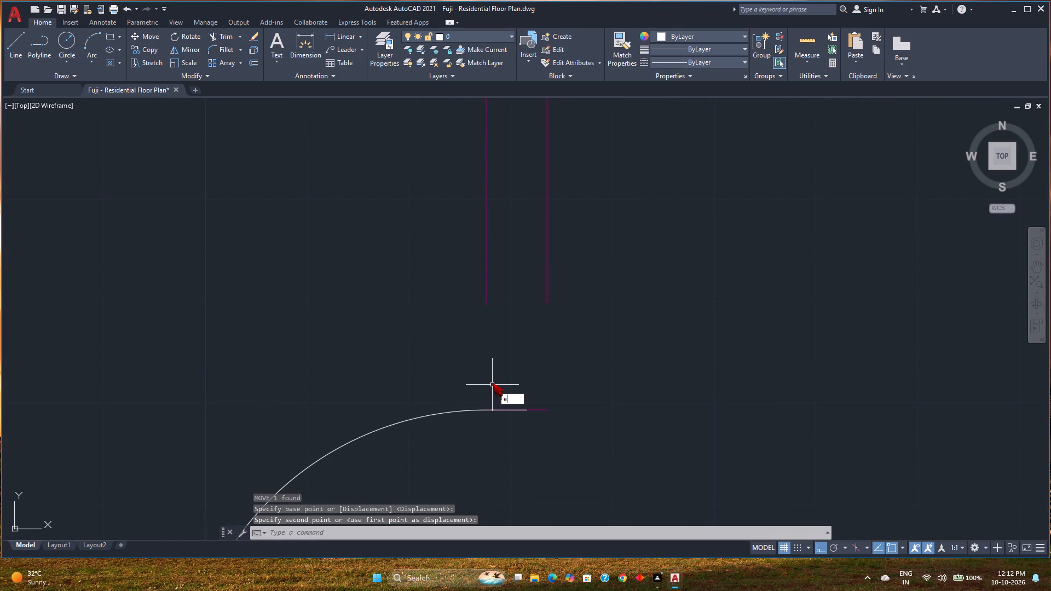
key(Return)
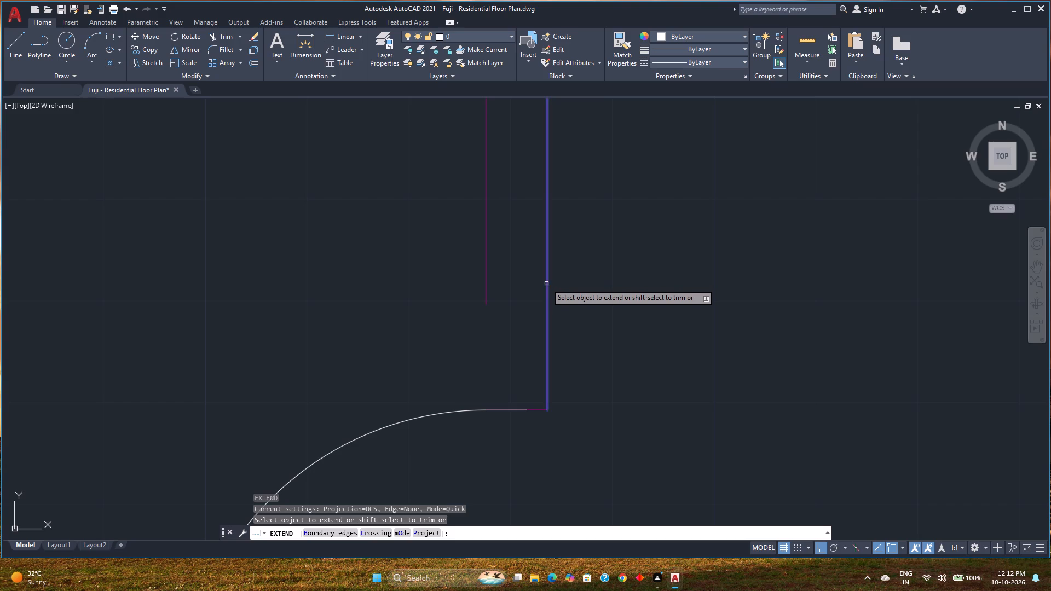
click(546, 283)
click(486, 287)
scroll(486, 294, down, 3)
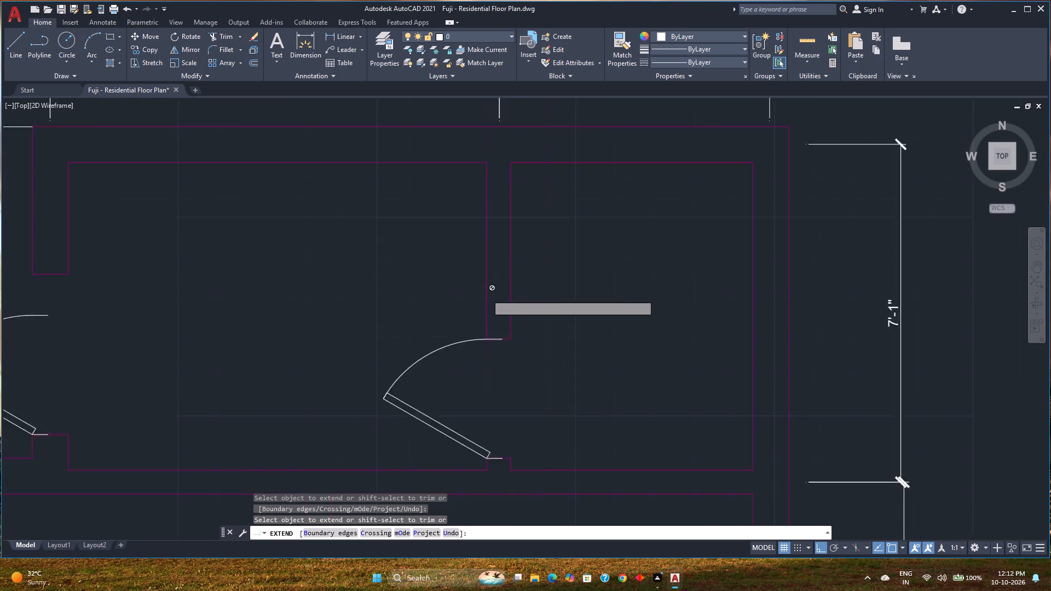
Quick-measure around the door in the partition between the two northeast rooms.
click(801, 41)
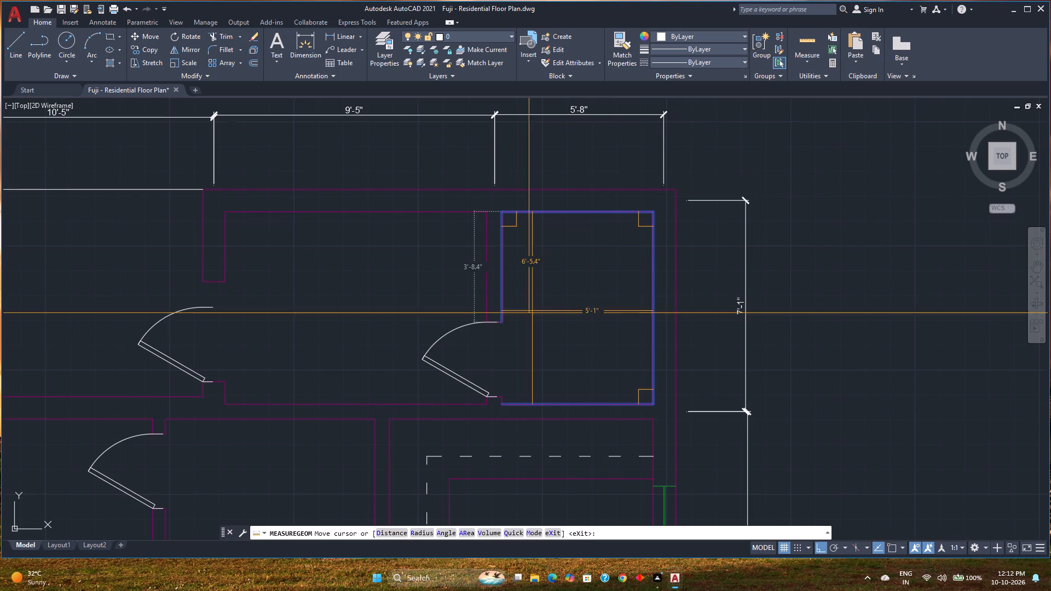
key(Escape)
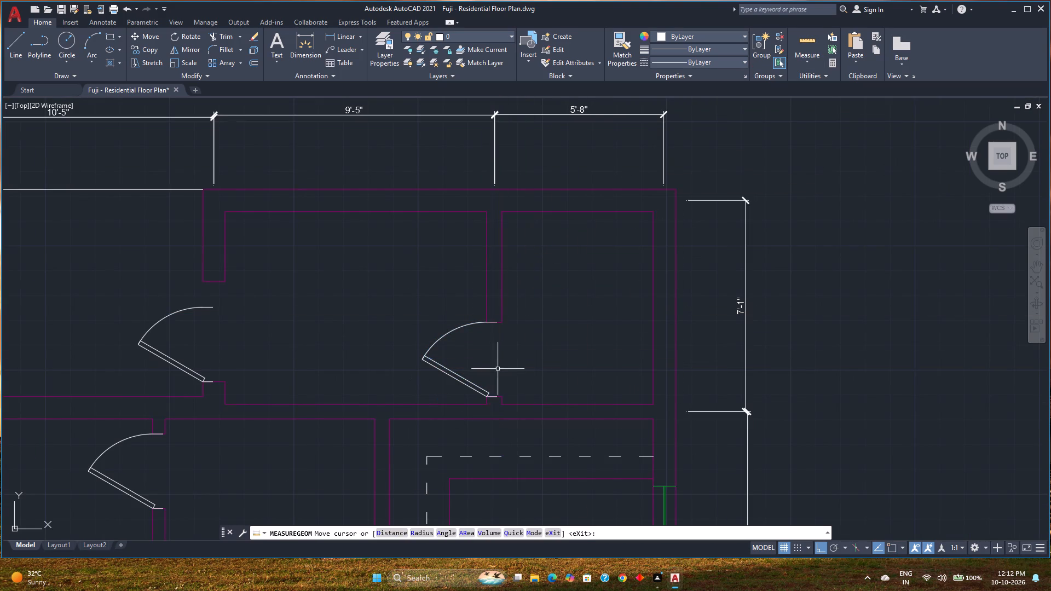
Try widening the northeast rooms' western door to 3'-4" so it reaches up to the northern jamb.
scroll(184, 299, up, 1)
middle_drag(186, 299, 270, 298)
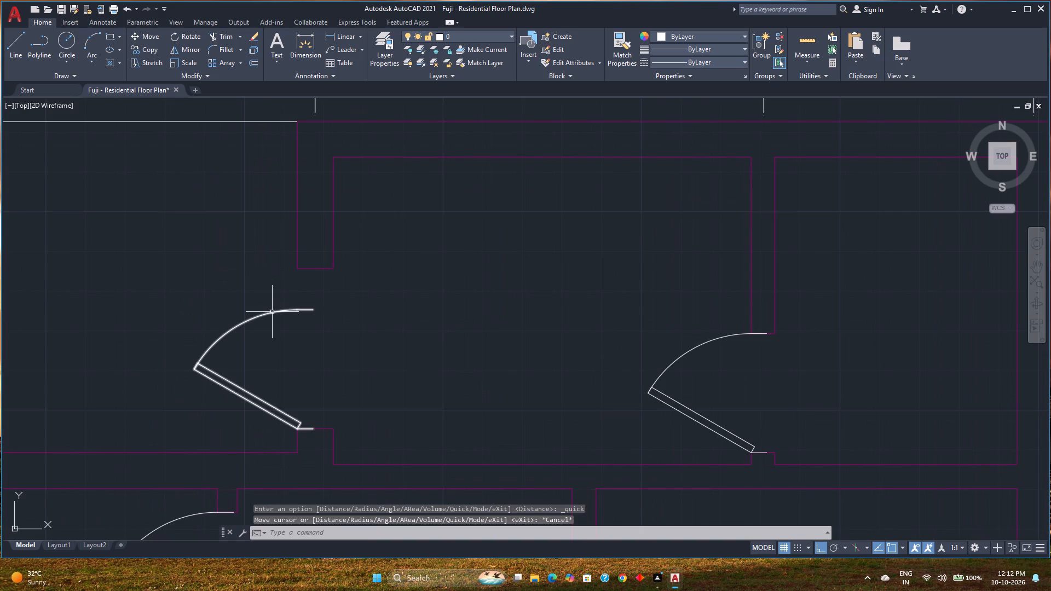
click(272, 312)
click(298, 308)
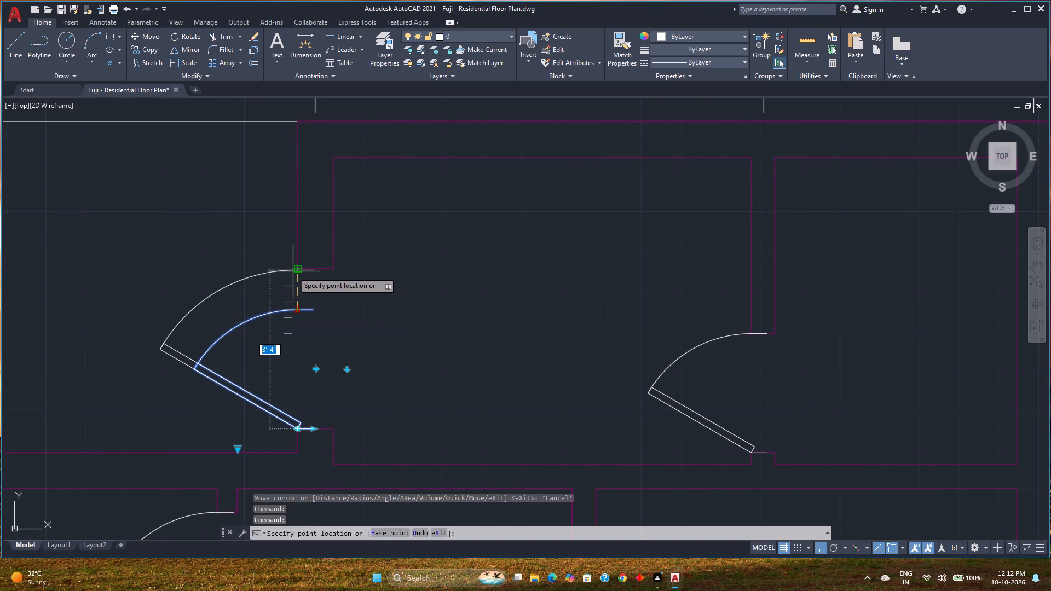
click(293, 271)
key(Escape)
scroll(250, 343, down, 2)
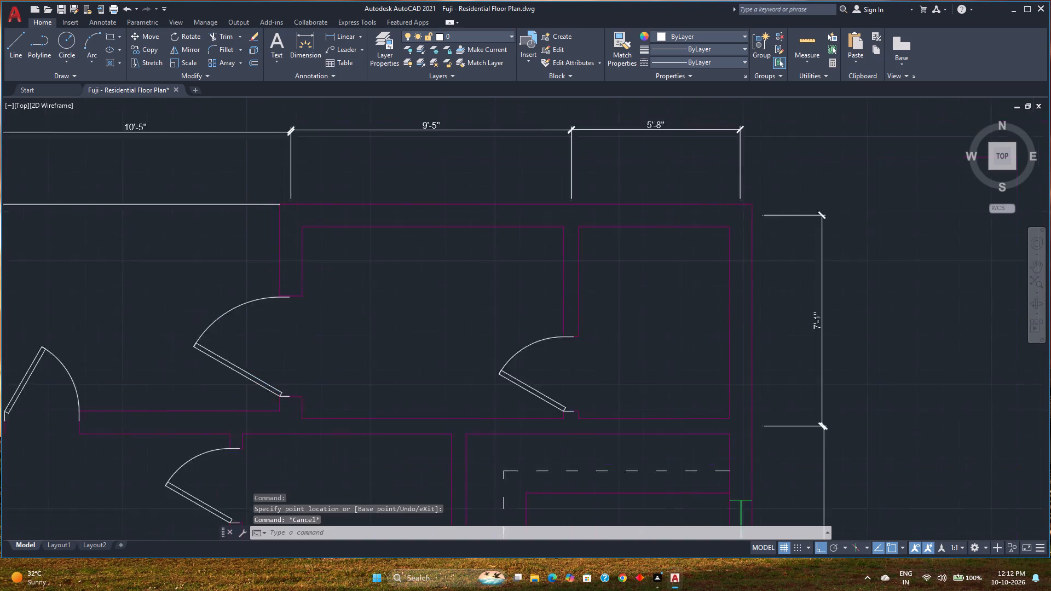
Reduce the width of the northeast rooms' western door to 2'-8", keeping its hinge at the southern jamb.
middle_drag(250, 343, 407, 312)
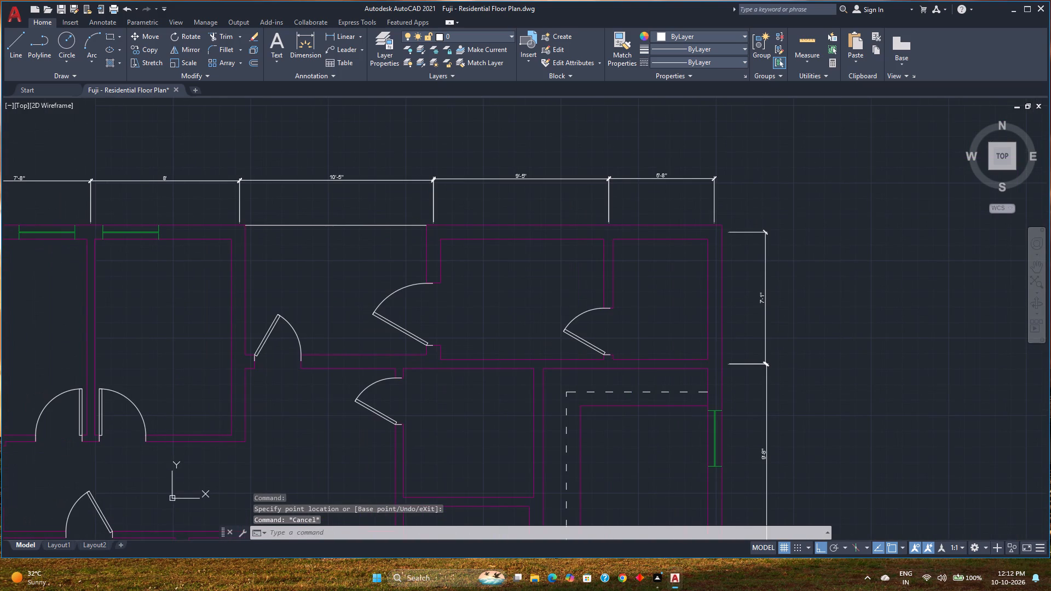
scroll(407, 358, down, 1)
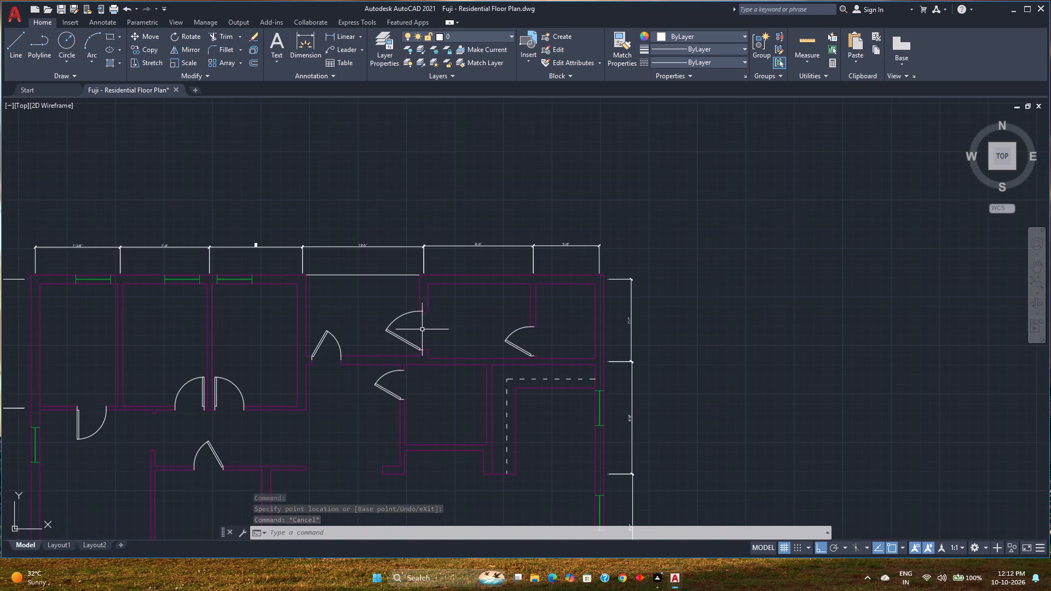
scroll(416, 320, up, 2)
click(405, 300)
scroll(408, 299, up, 2)
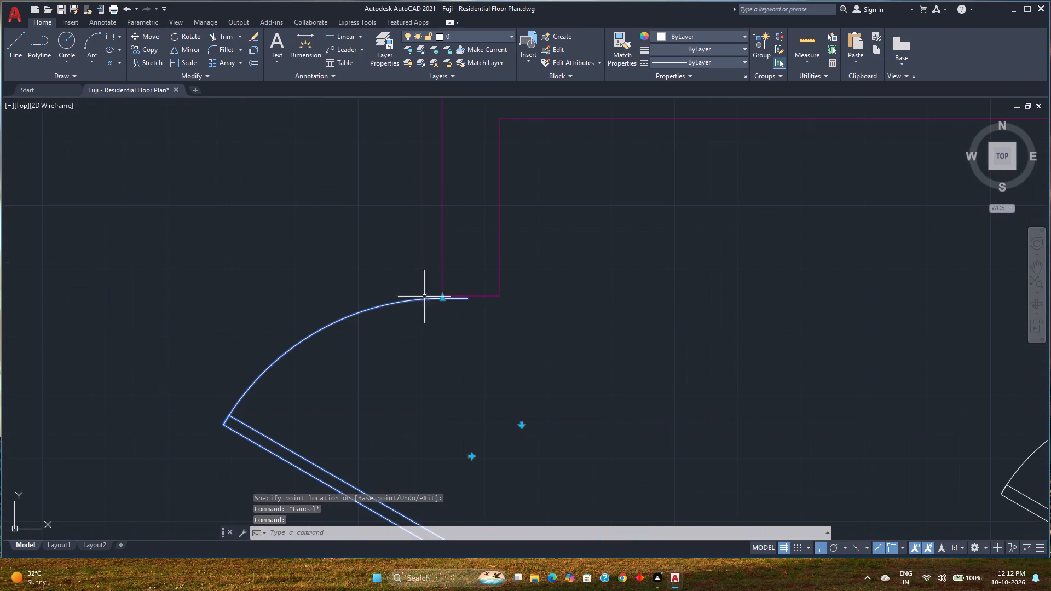
click(441, 300)
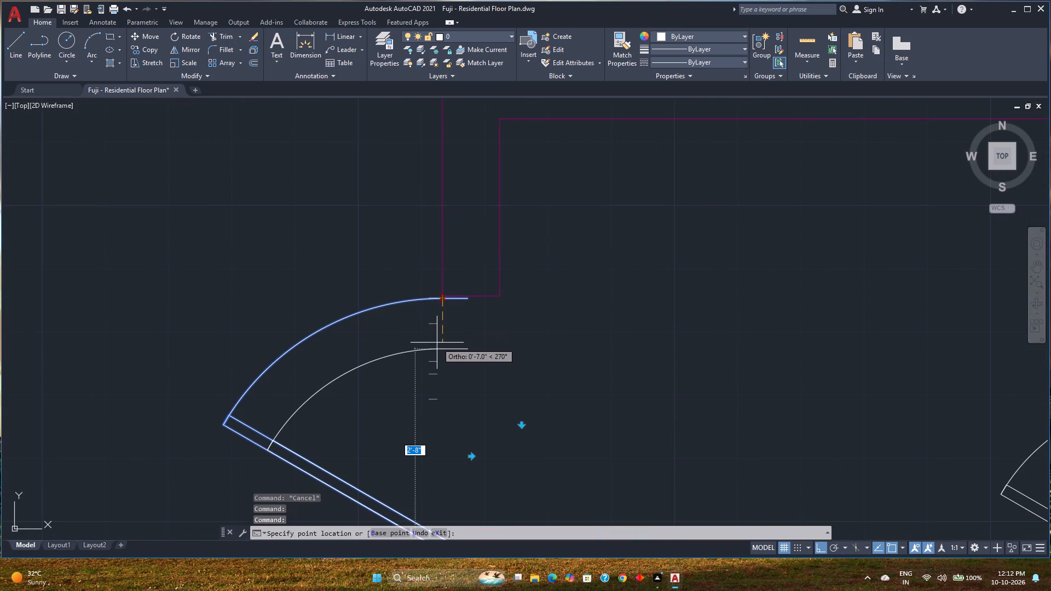
click(437, 343)
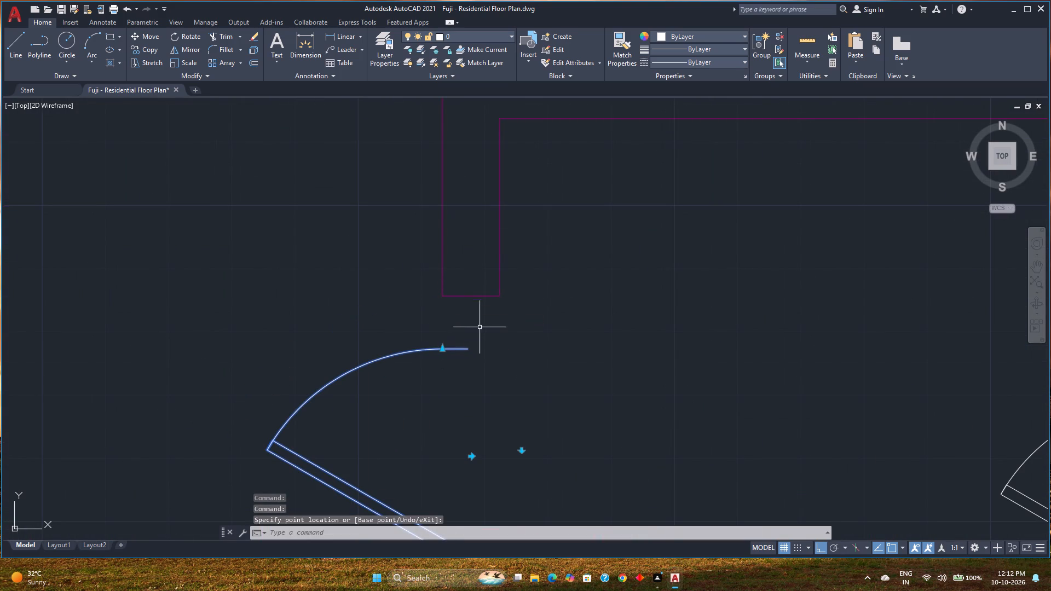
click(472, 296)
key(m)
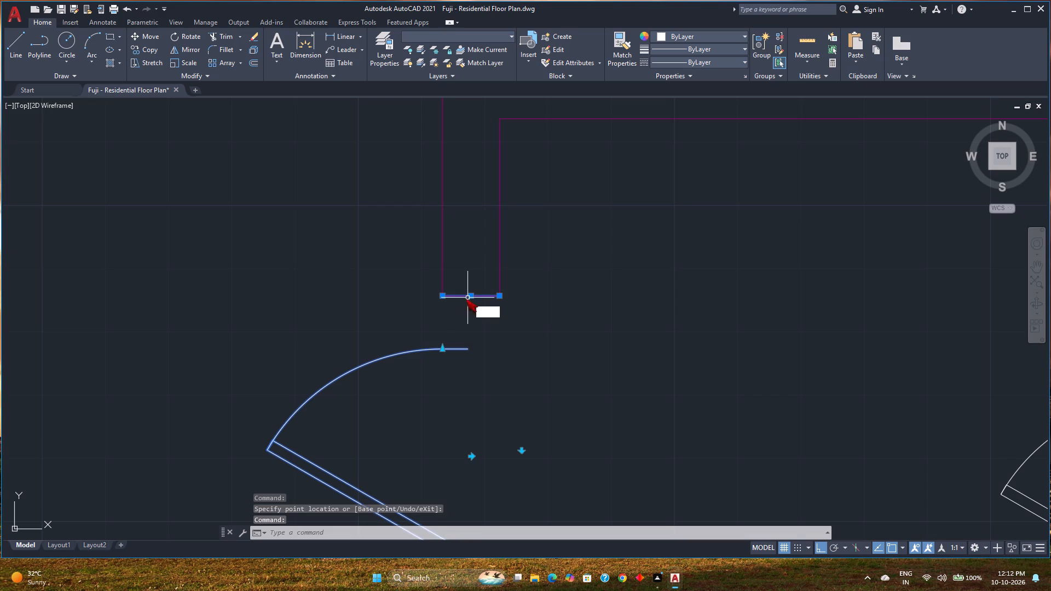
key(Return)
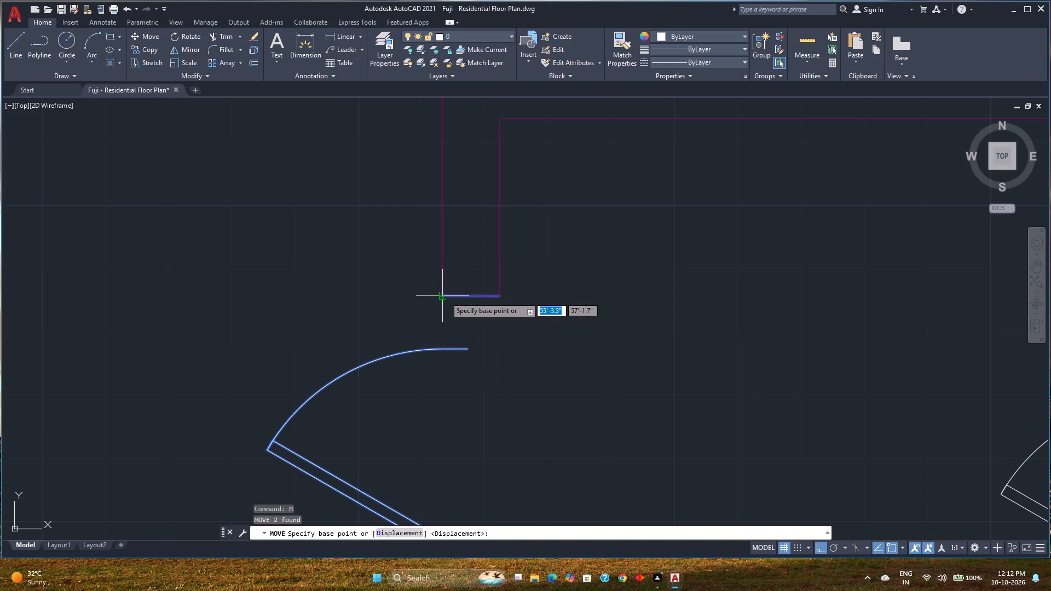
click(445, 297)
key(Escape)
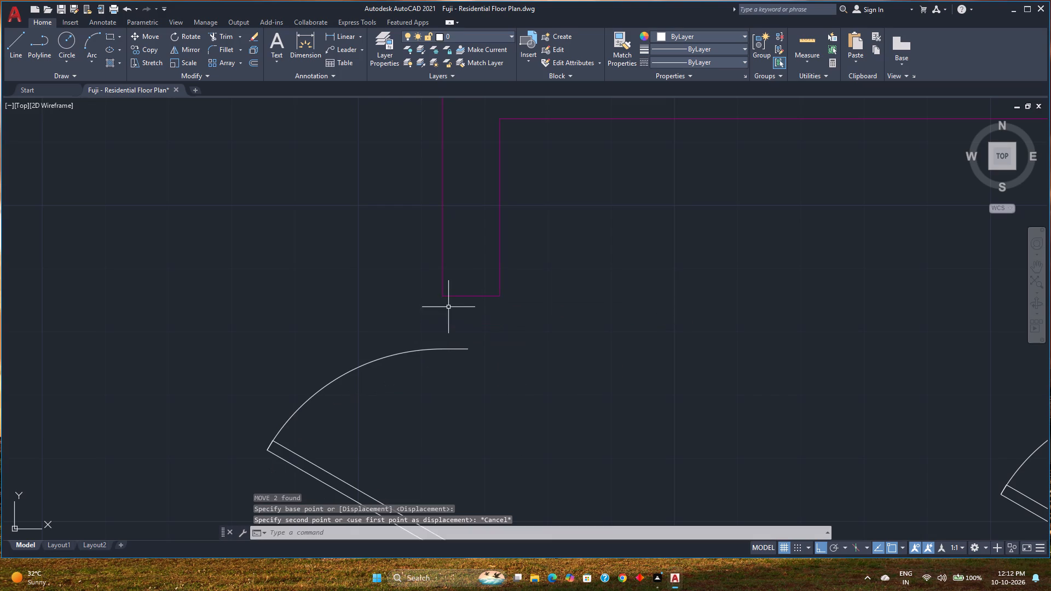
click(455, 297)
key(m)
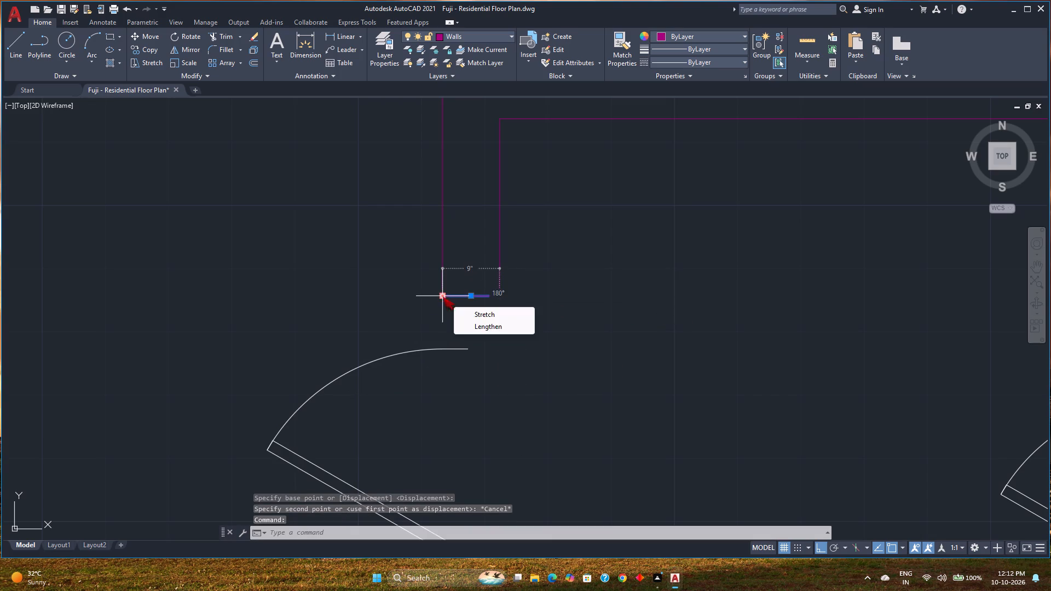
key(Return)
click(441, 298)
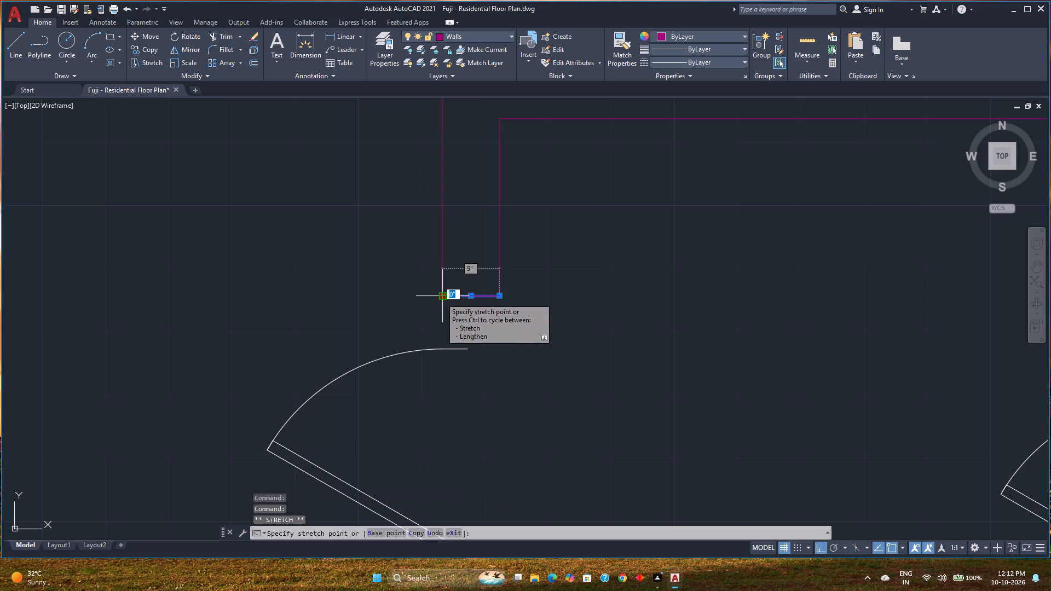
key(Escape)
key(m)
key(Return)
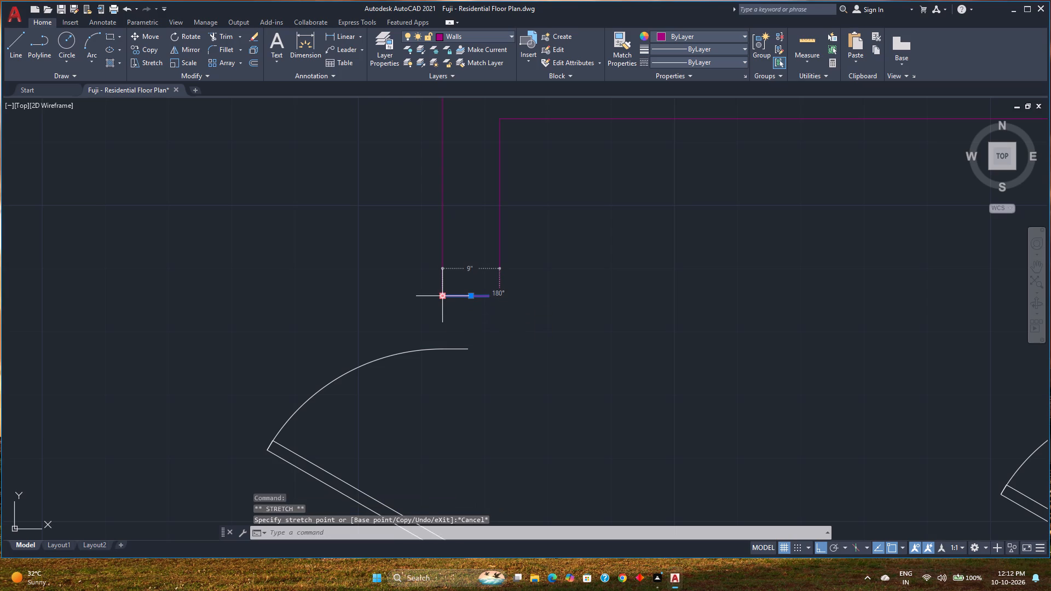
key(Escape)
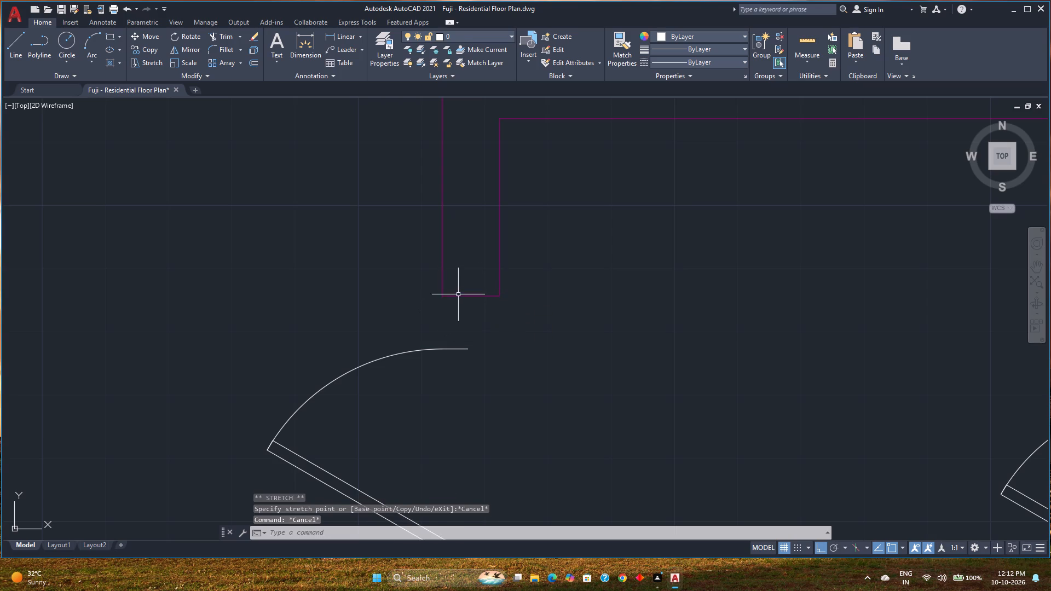
Move the northern jamb line of the northeast rooms' western opening south from its west corner to the door's arc end.
click(458, 294)
key(m)
key(Return)
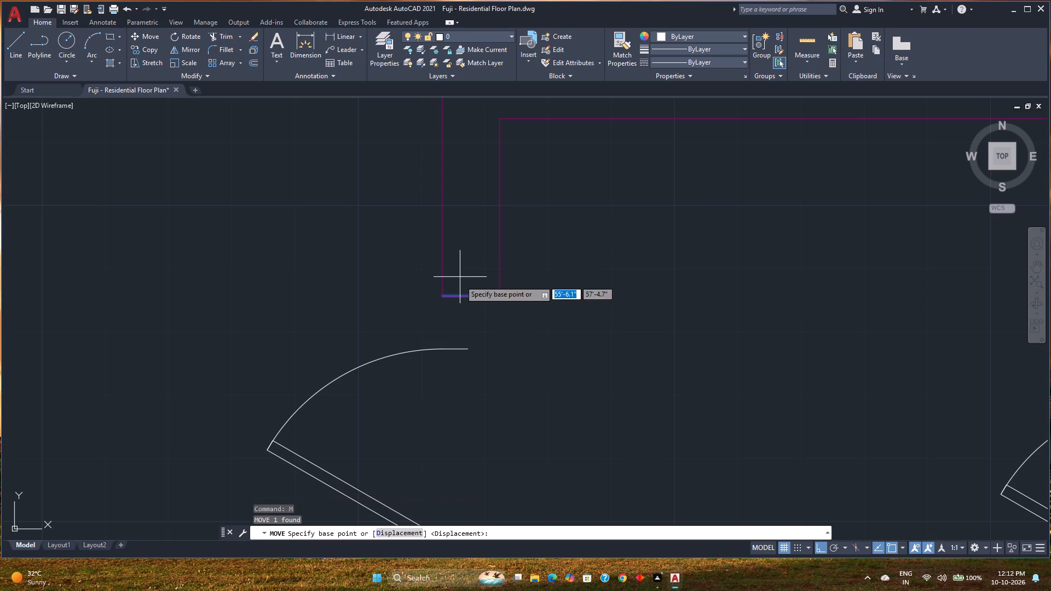
click(443, 296)
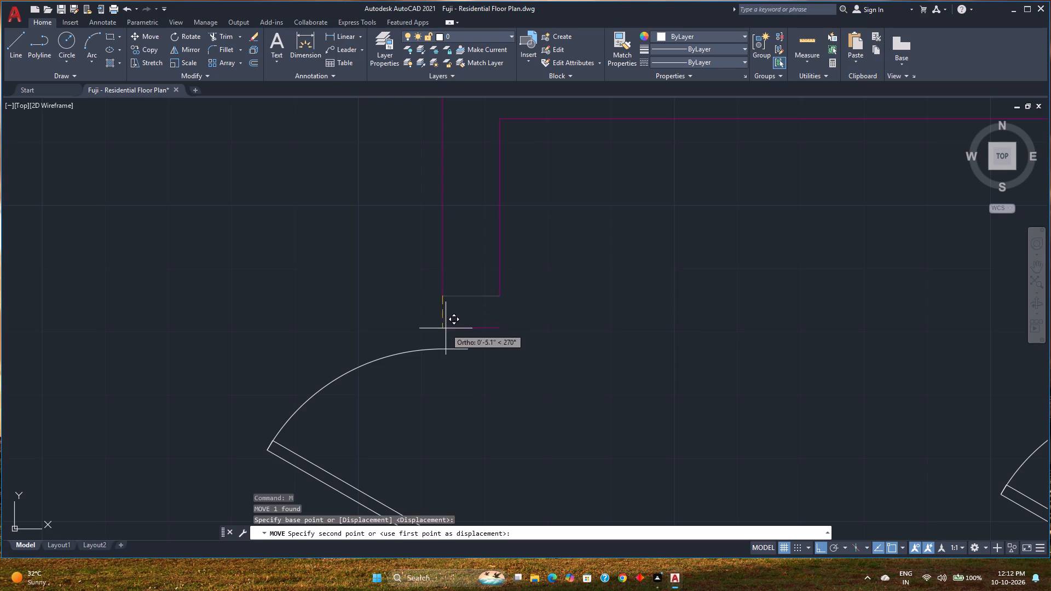
click(442, 346)
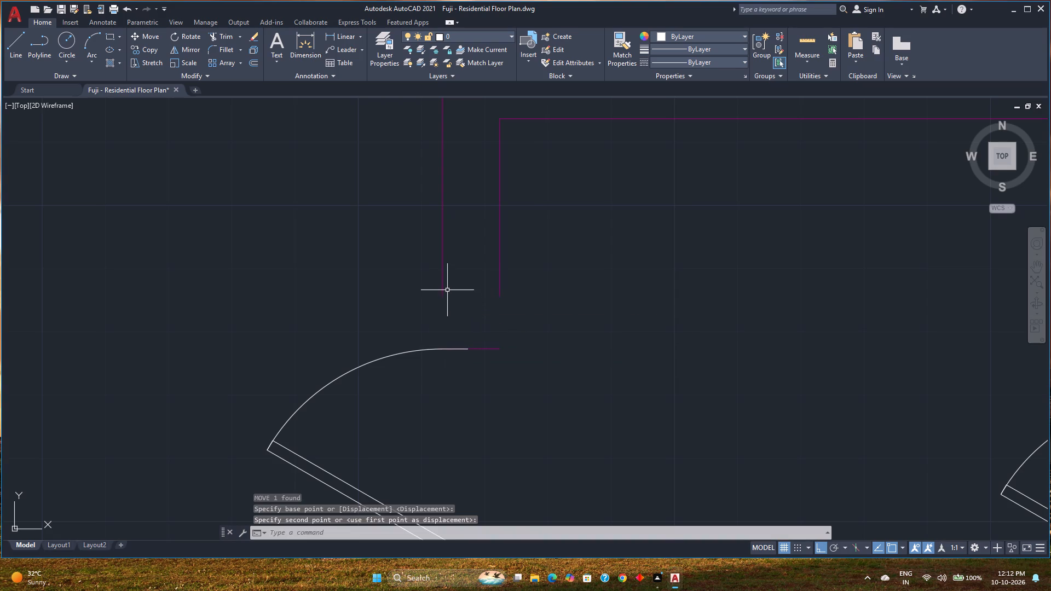
Extend both wall lines above the northeast rooms' western opening south to the moved northern jamb.
text(ex)
key(Return)
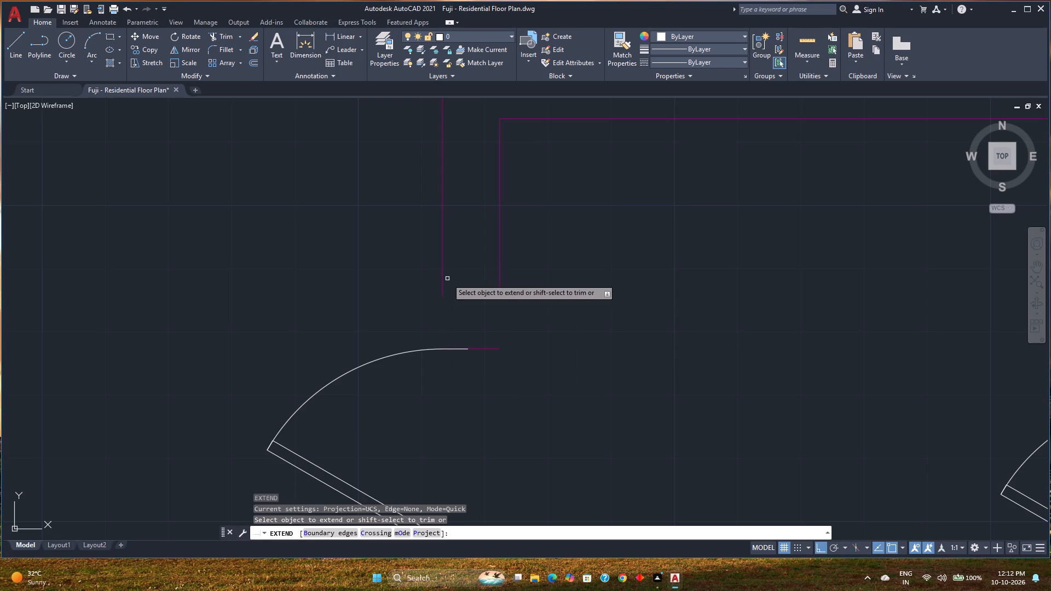
click(442, 278)
click(501, 258)
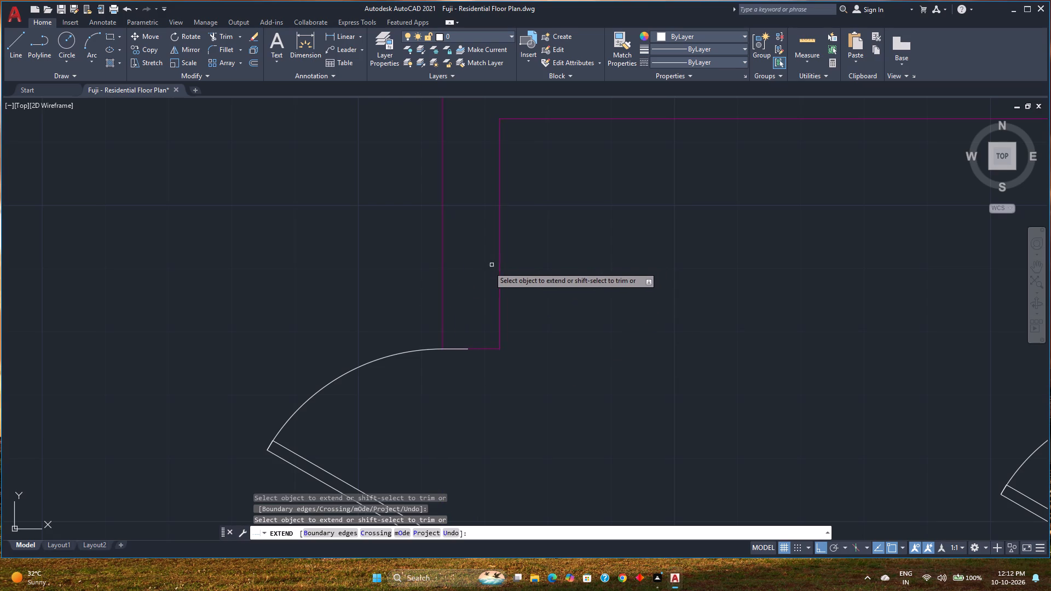
key(Escape)
scroll(464, 276, down, 2)
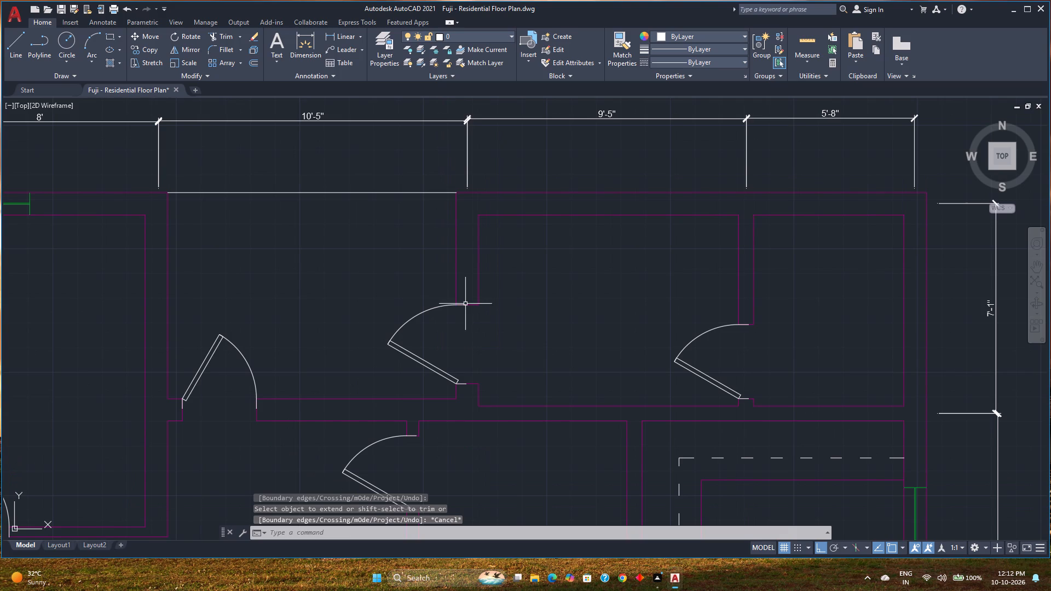
Save the residential floor plan drawing.
key(ctrl+s)
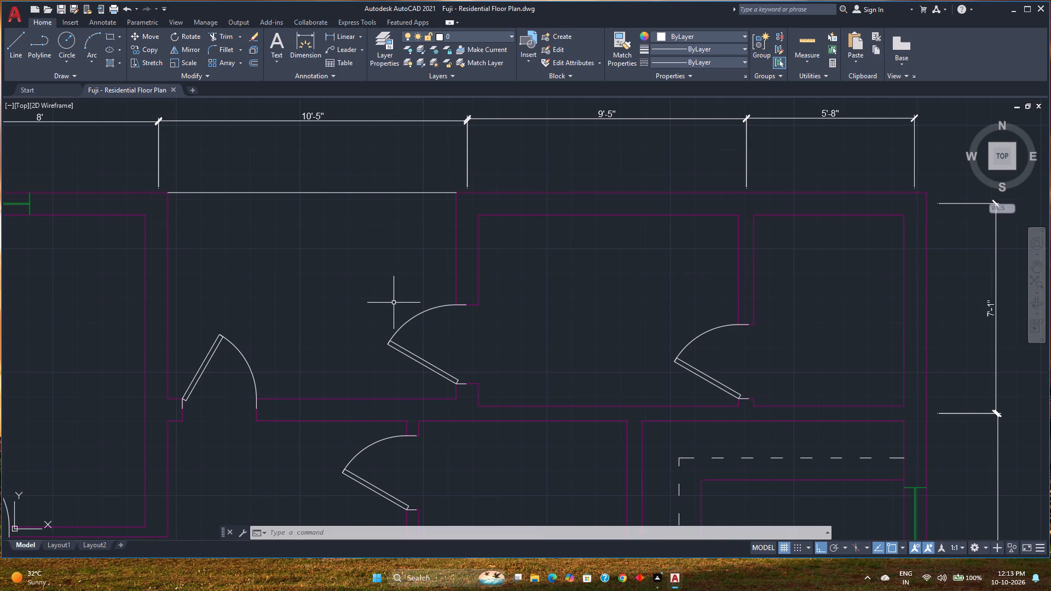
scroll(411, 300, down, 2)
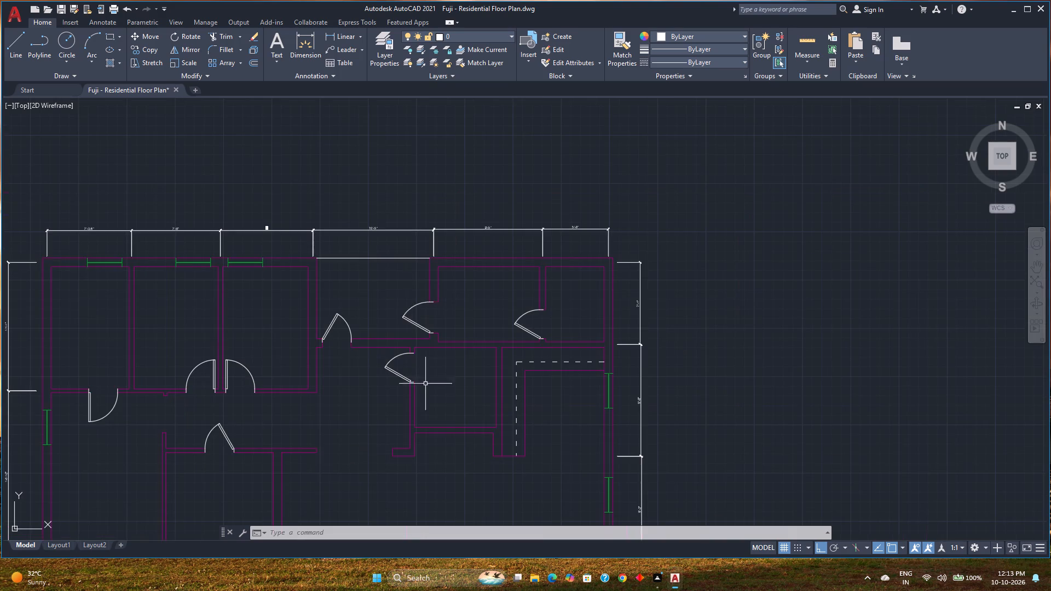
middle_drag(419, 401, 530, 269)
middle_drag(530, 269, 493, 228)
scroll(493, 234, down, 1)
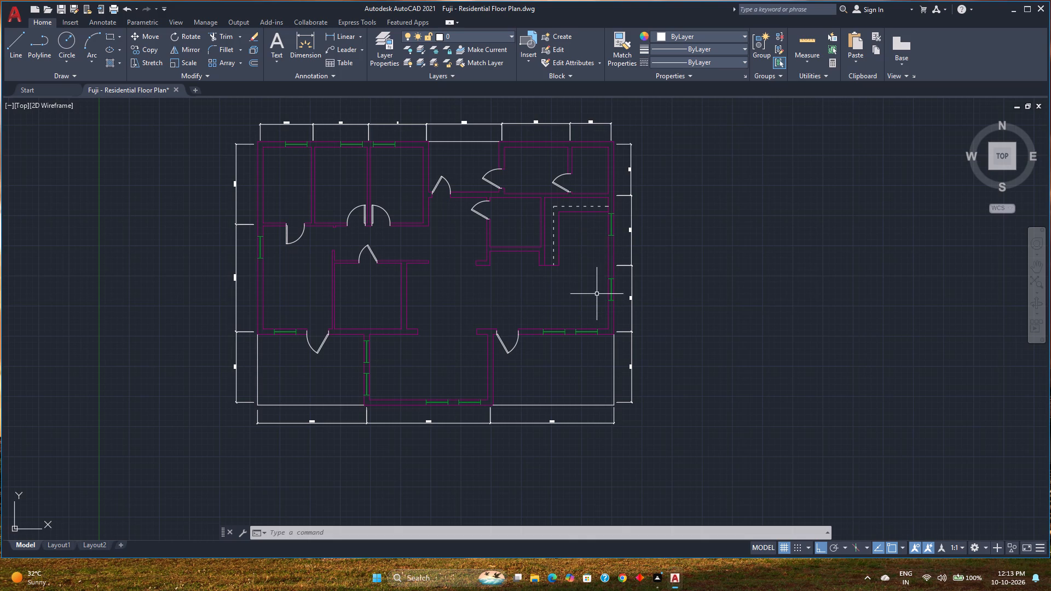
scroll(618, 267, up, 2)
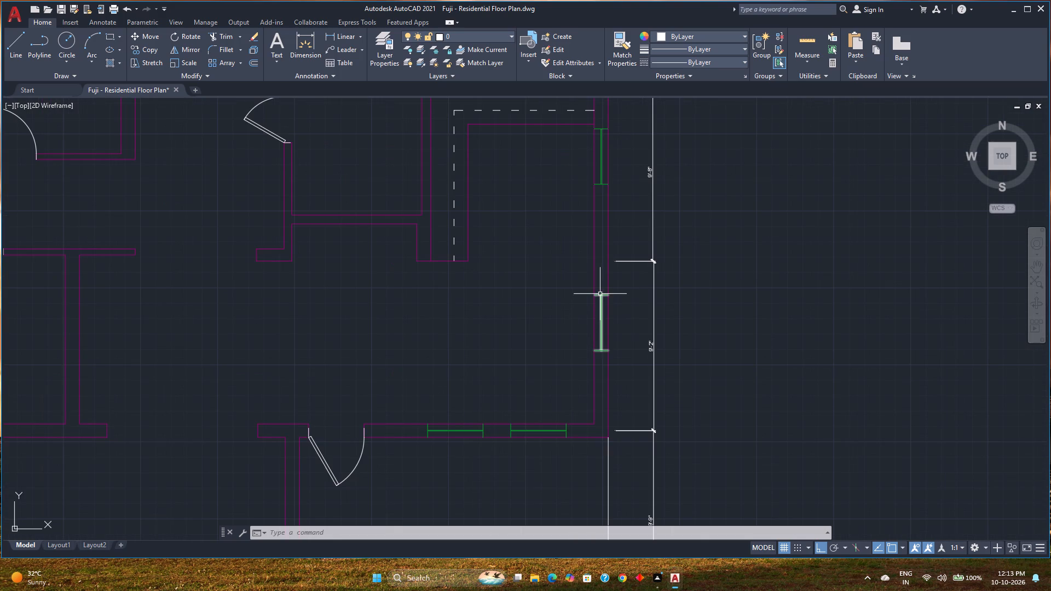
Move the southern window in the east wall 6 inches south along the wall.
click(600, 294)
key(m)
key(Return)
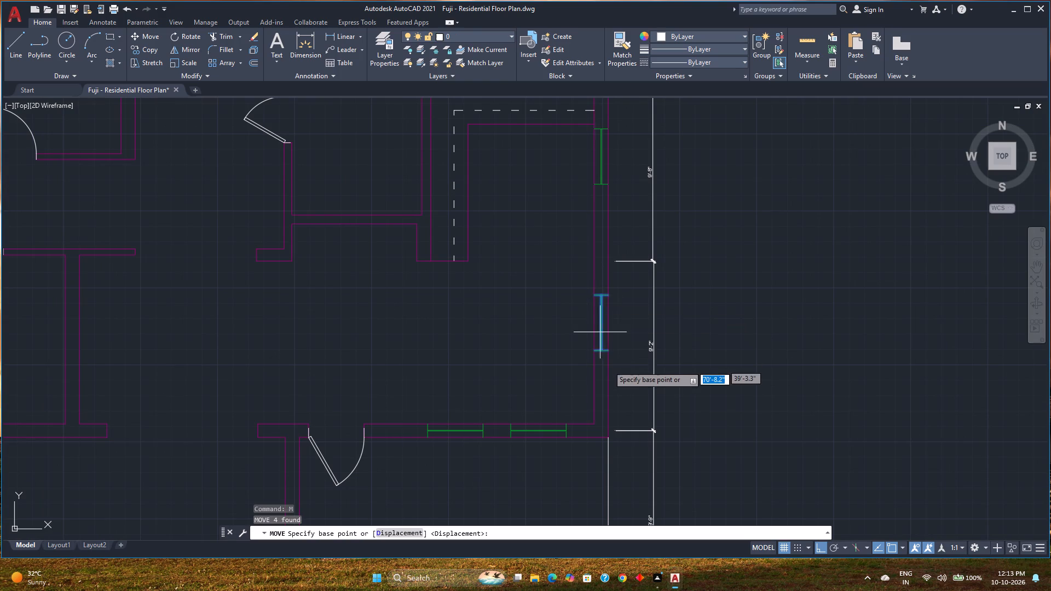
scroll(608, 370, up, 3)
click(612, 296)
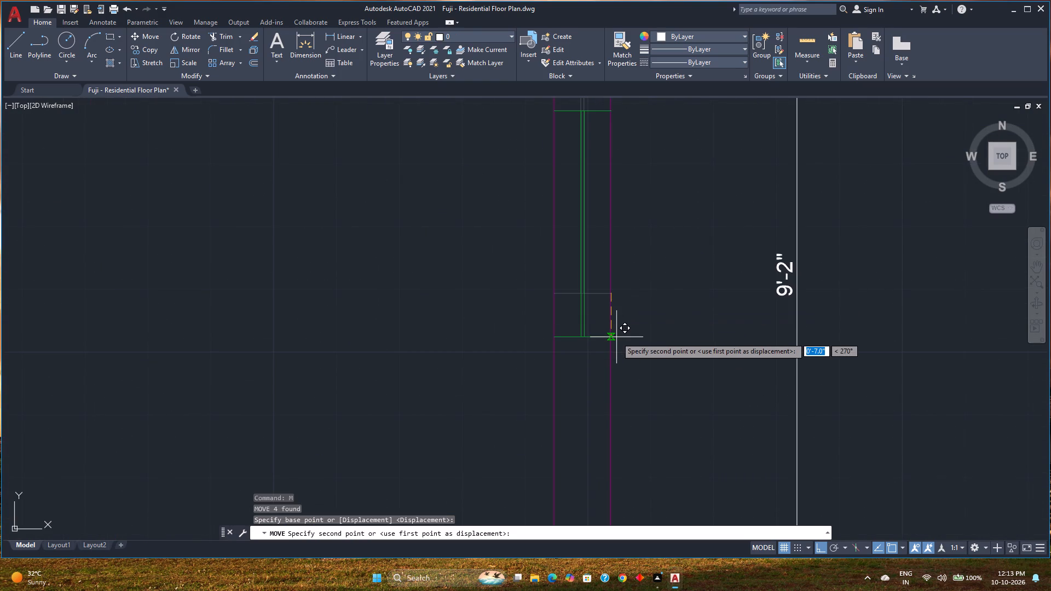
key(6)
key(Return)
Save the residential floor plan drawing.
scroll(493, 354, down, 3)
middle_drag(493, 354, 523, 320)
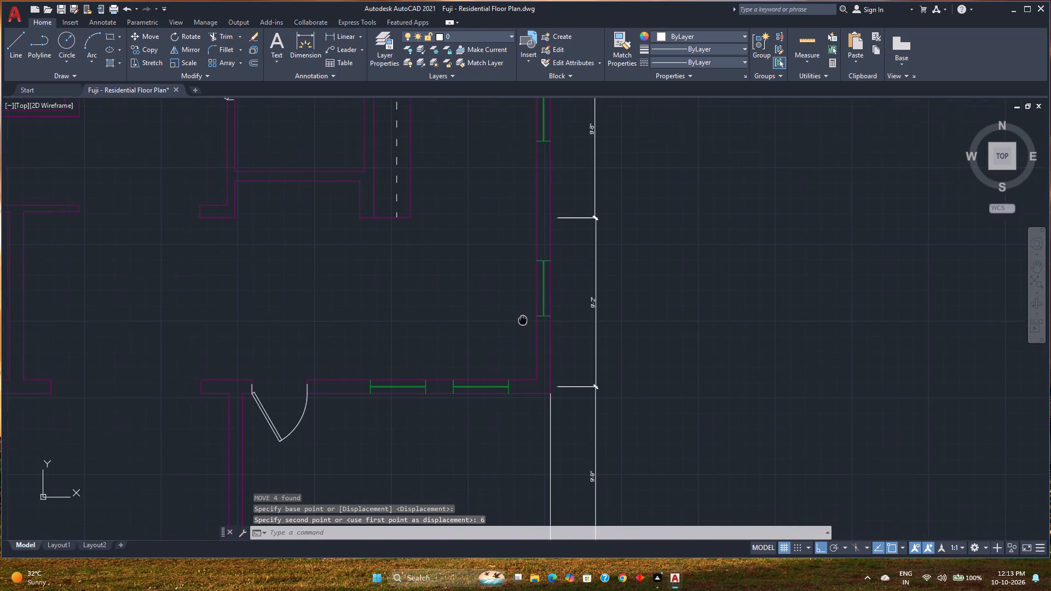
scroll(498, 333, down, 1)
middle_drag(498, 333, 542, 375)
key(ctrl+s)
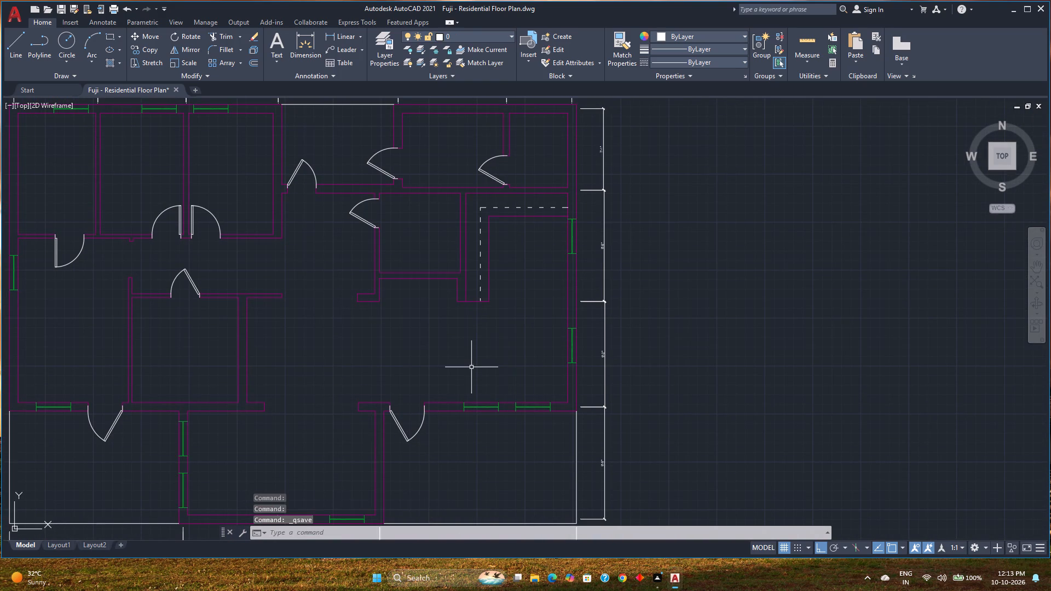
Select every door block similar to the southeast room's southern door and assign them all to the Doors layer.
middle_drag(408, 369, 465, 343)
click(453, 392)
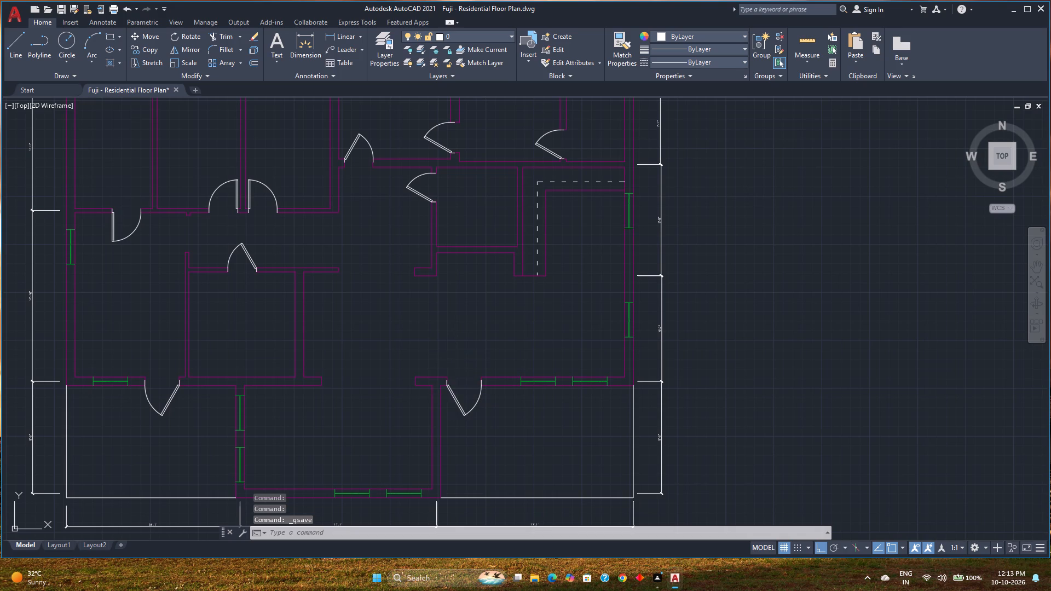
right_click(453, 392)
click(477, 298)
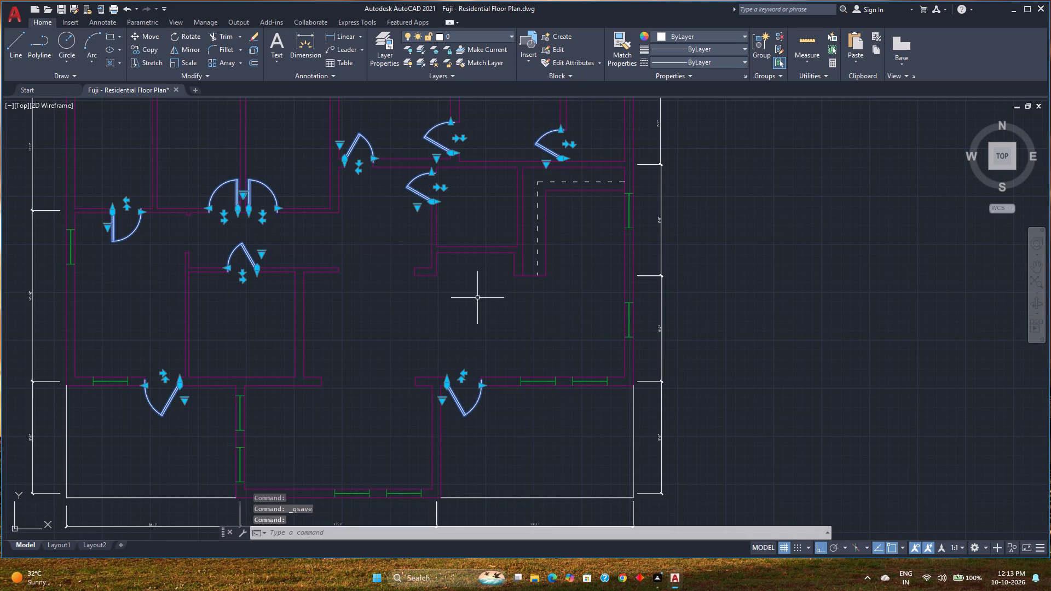
middle_drag(461, 299, 592, 312)
scroll(591, 310, down, 2)
scroll(528, 324, up, 1)
middle_drag(528, 324, 356, 308)
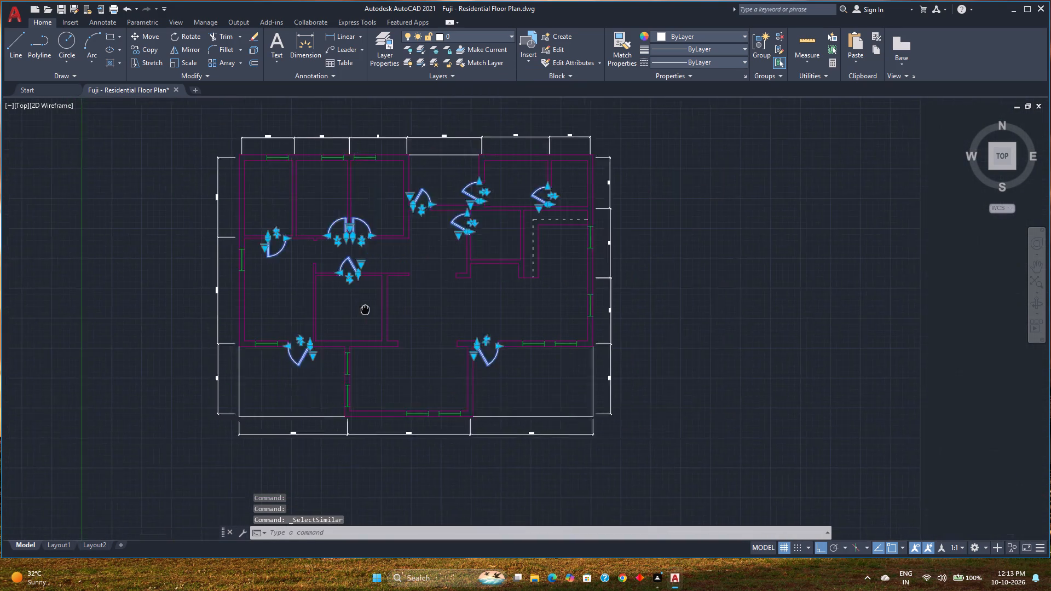
middle_drag(356, 308, 352, 308)
click(484, 36)
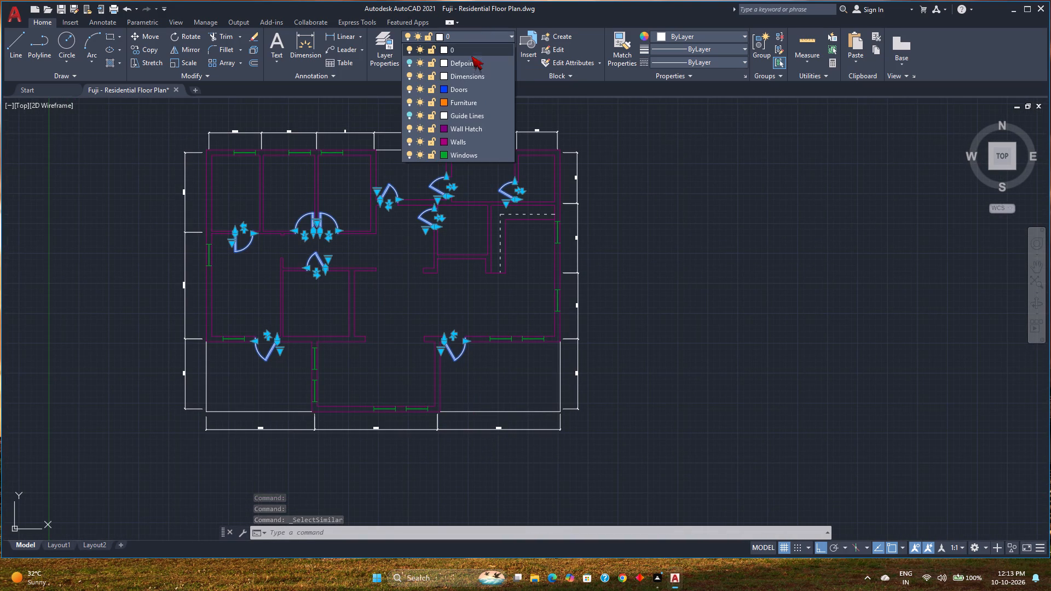
click(466, 86)
key(Escape)
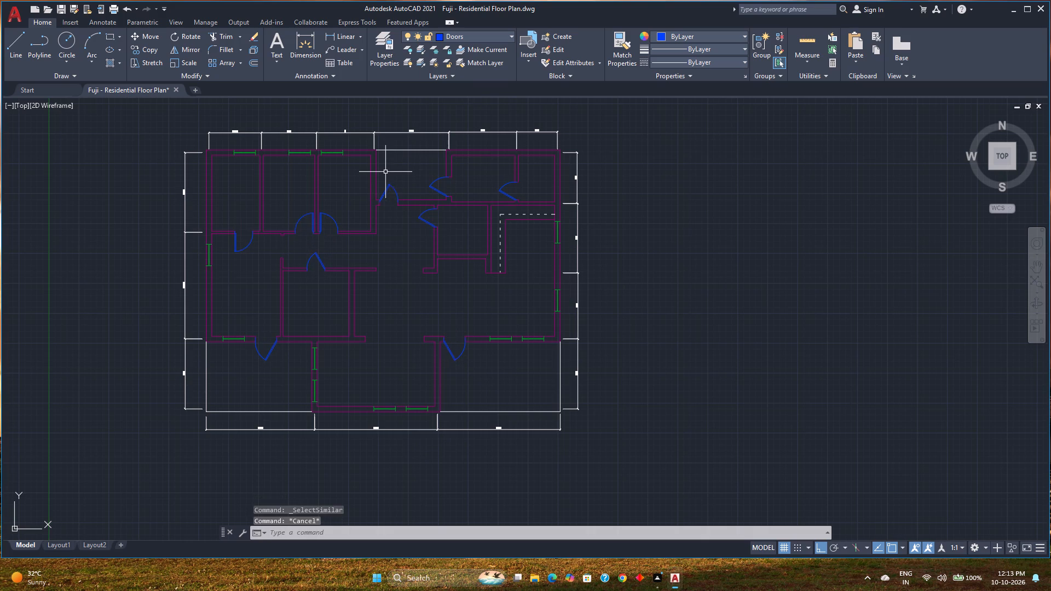
Save the drawing with the doors on their own layer.
key(ctrl+s)
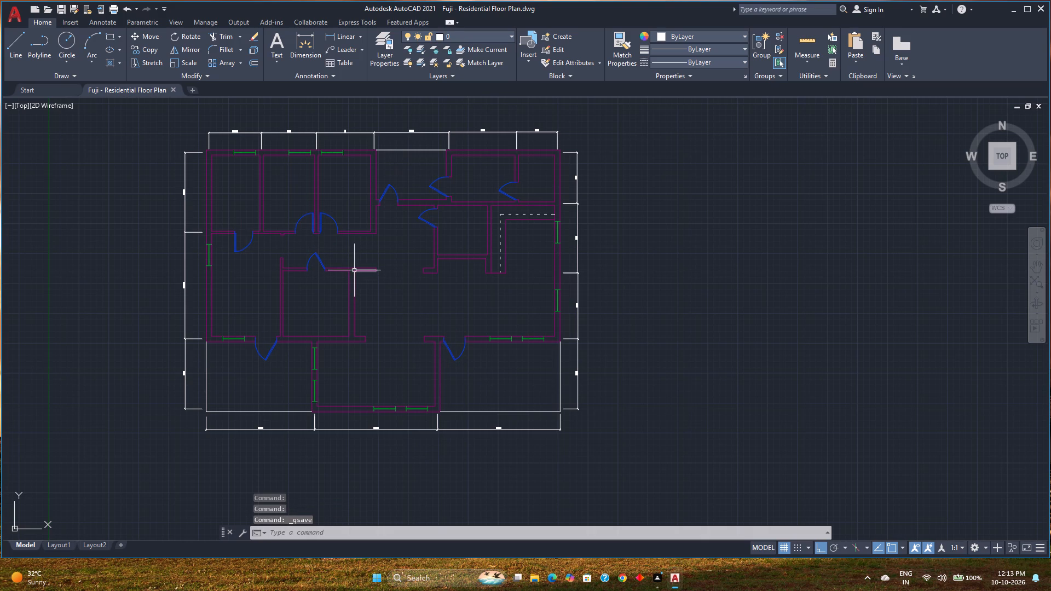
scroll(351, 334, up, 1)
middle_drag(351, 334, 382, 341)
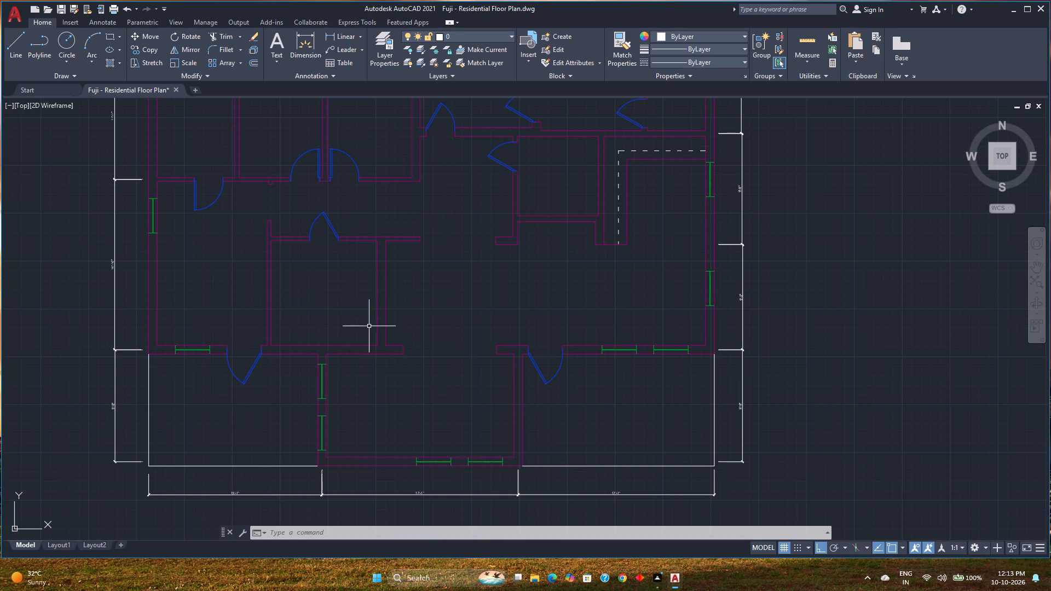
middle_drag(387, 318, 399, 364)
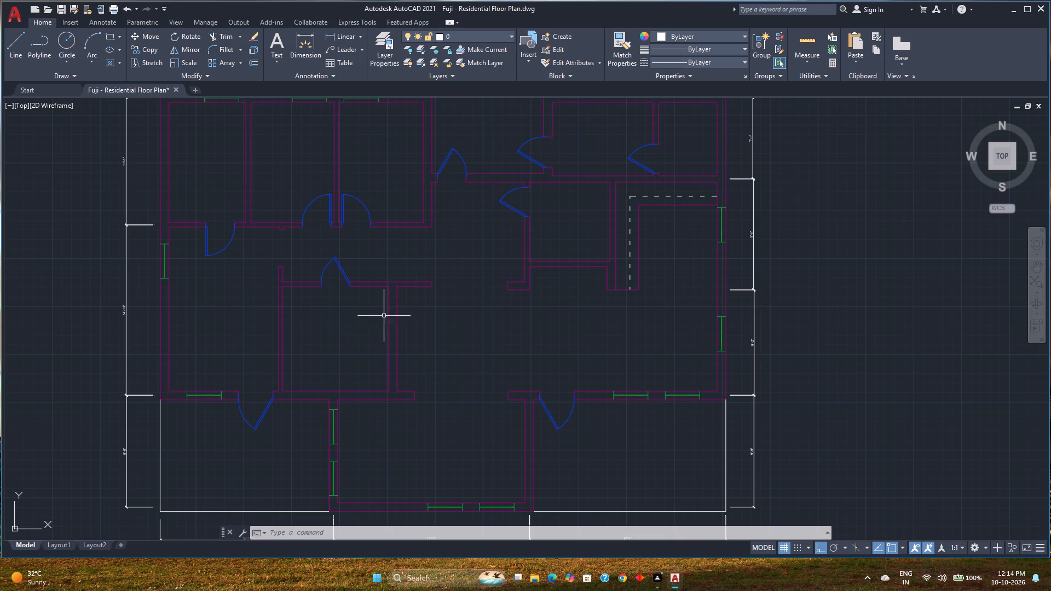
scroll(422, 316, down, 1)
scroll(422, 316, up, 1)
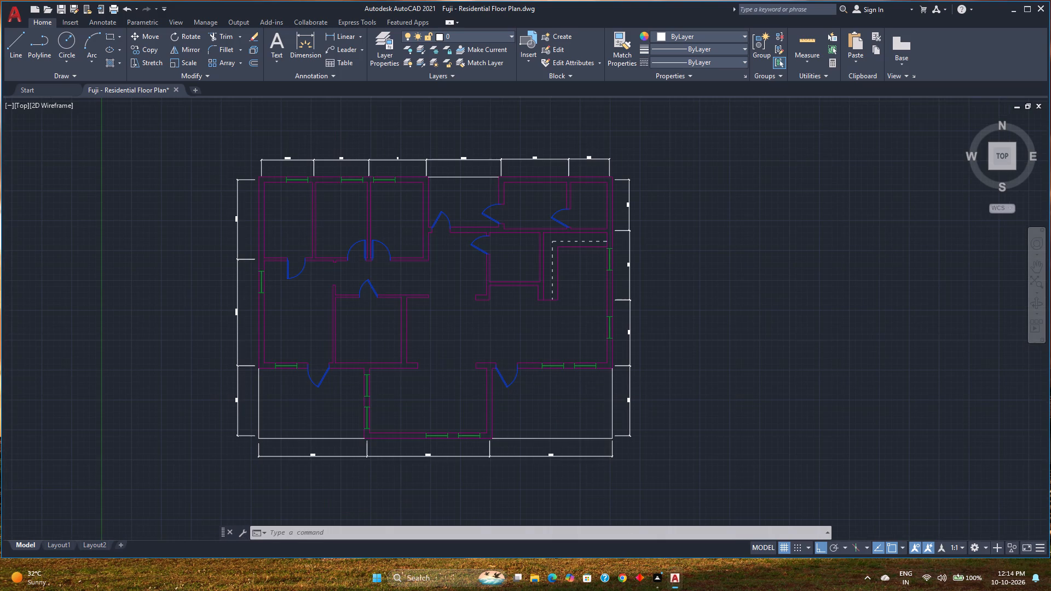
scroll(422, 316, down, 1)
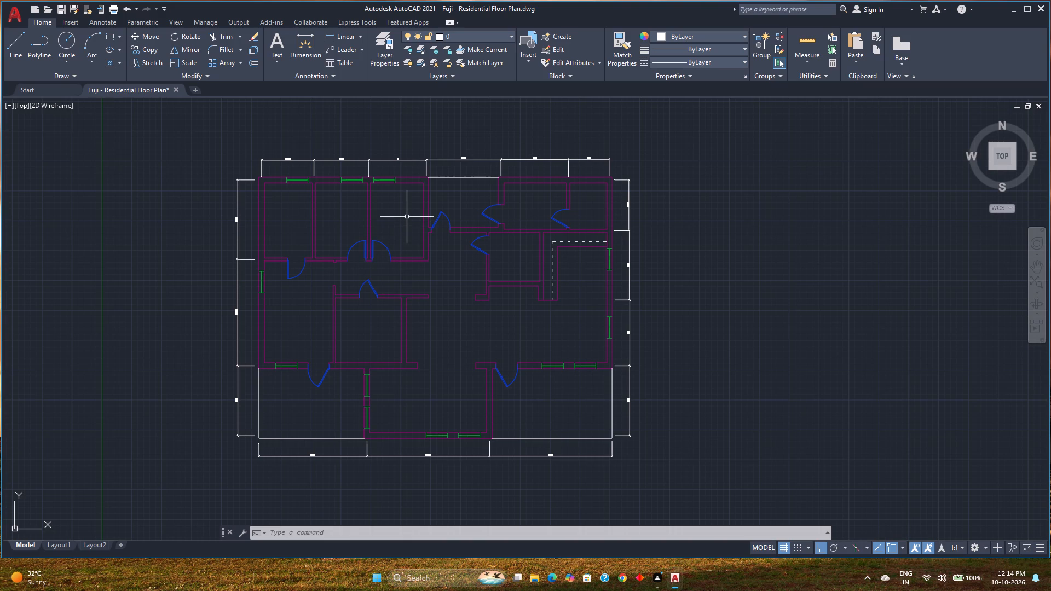
Insert the Dining Set - 36 x 72 in. block from DesignCenter's Home - Space Planner.dwg into the empty area east of the plan.
key(ctrl+2)
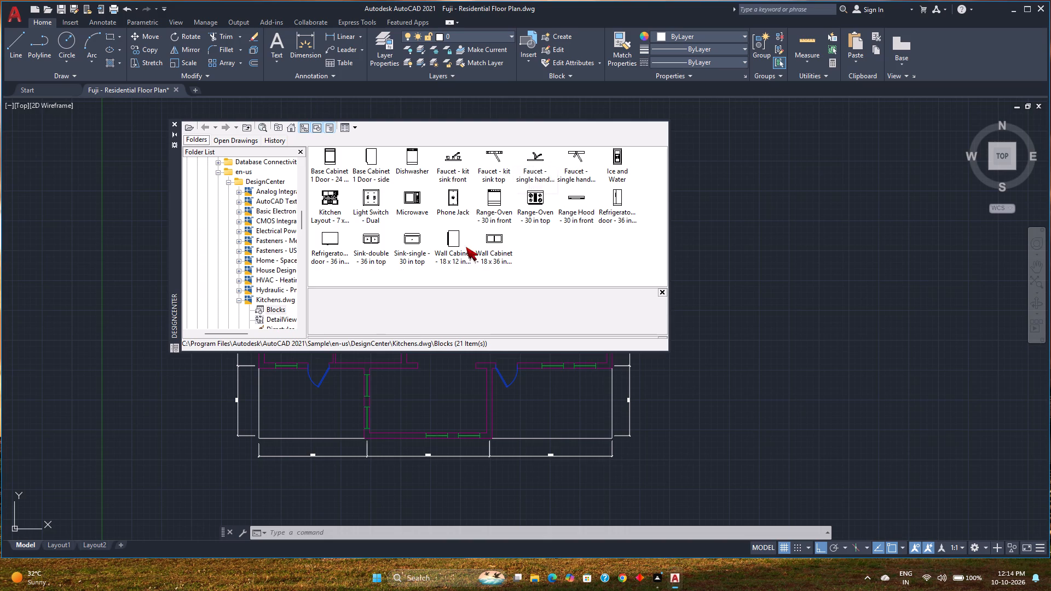
click(266, 268)
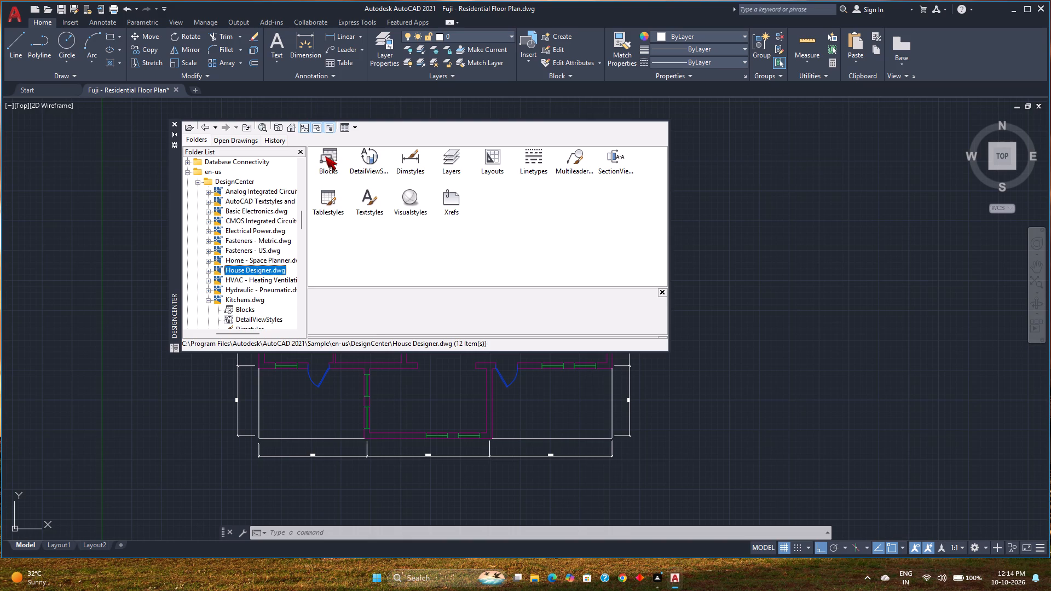
click(325, 156)
click(325, 156)
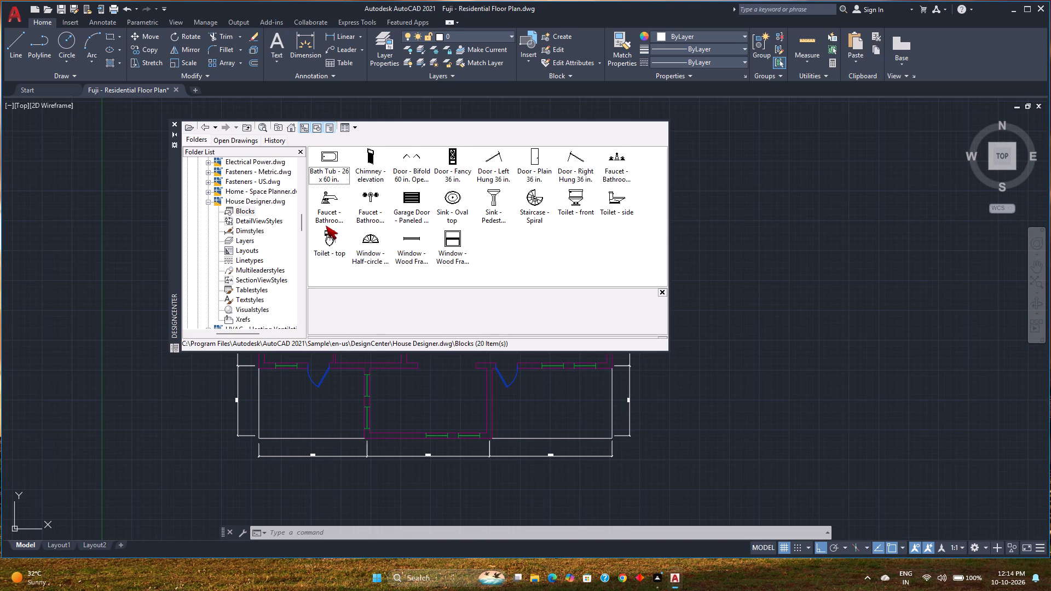
click(260, 190)
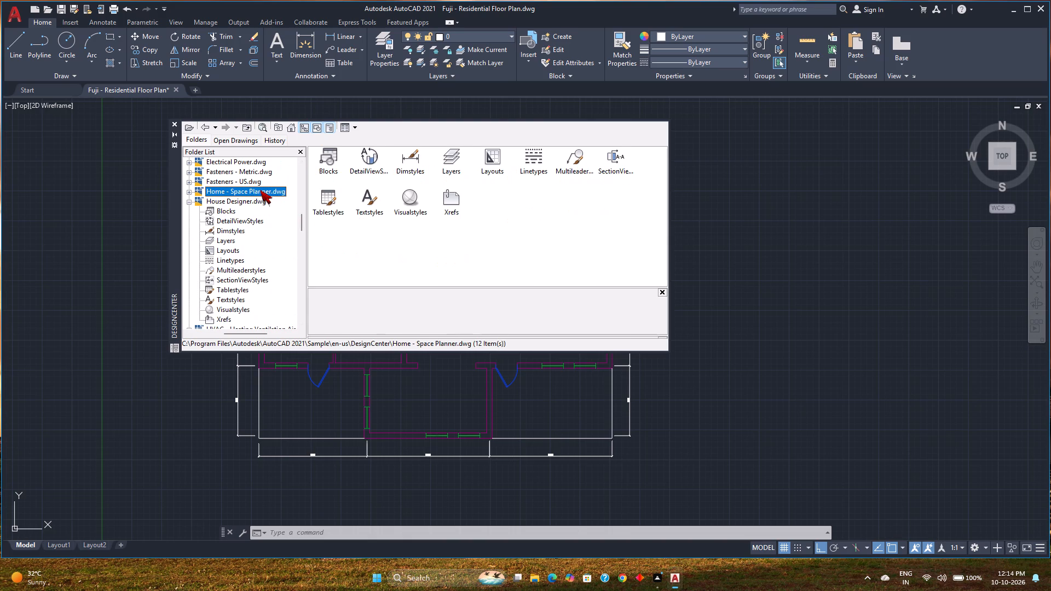
double_click(328, 169)
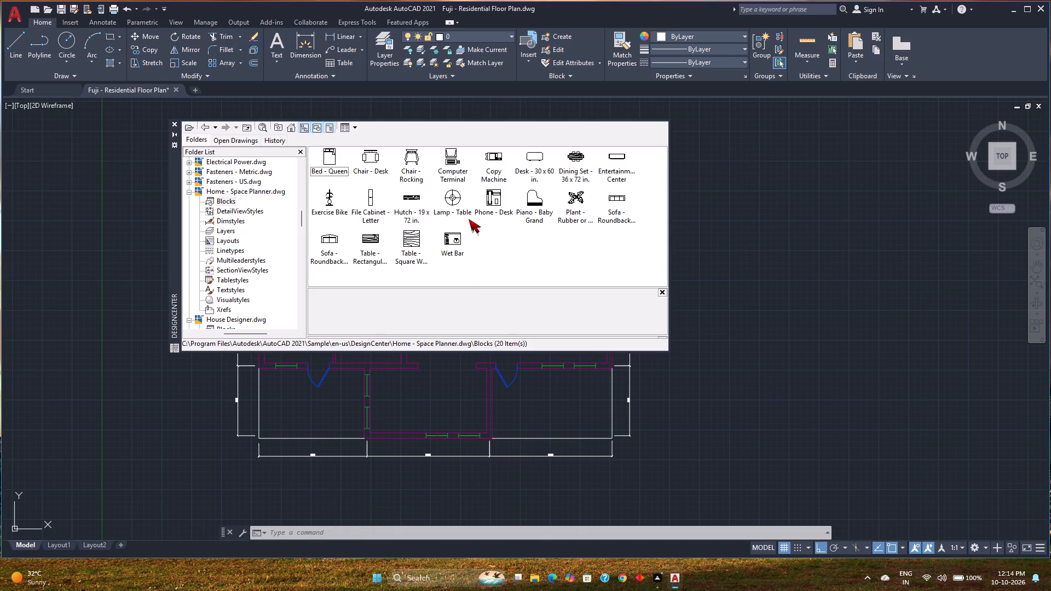
click(572, 165)
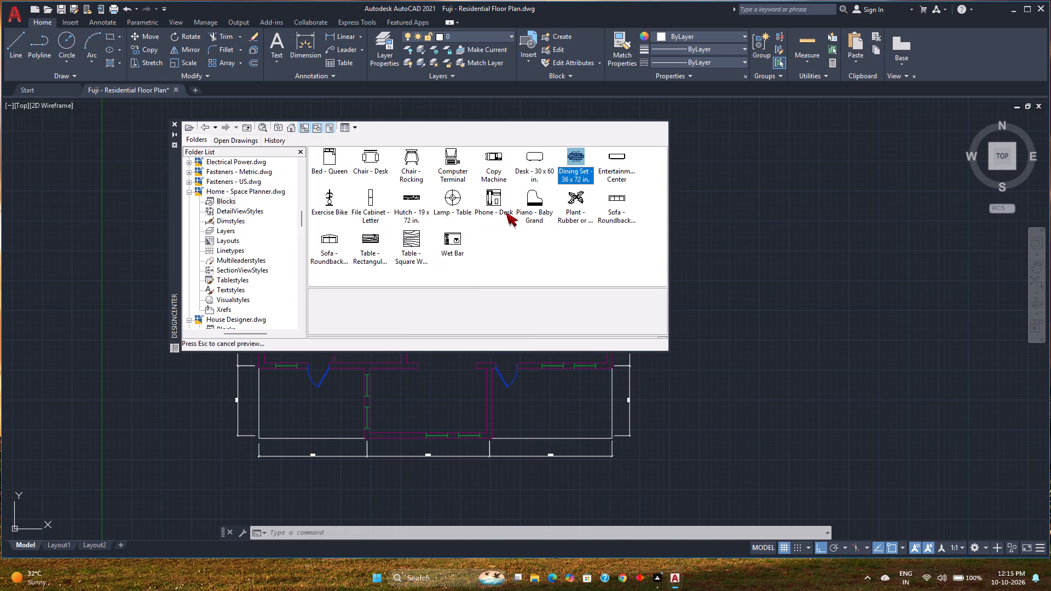
drag(575, 166, 776, 325)
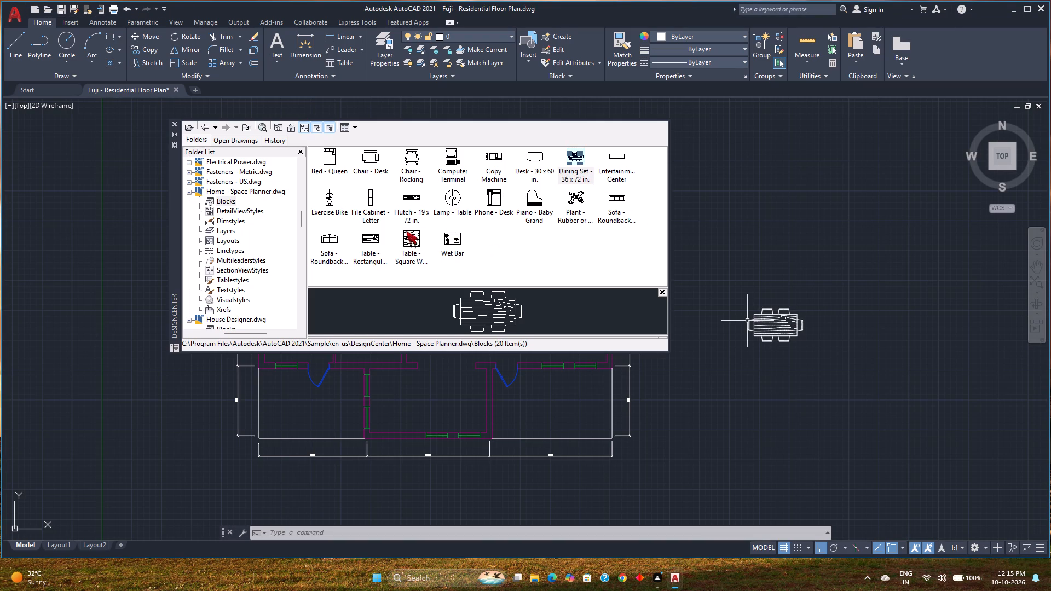
Insert the three-seat and two-seat Sofa - Roundback blocks and the rectangular table block south of the dining set.
drag(616, 201, 676, 330)
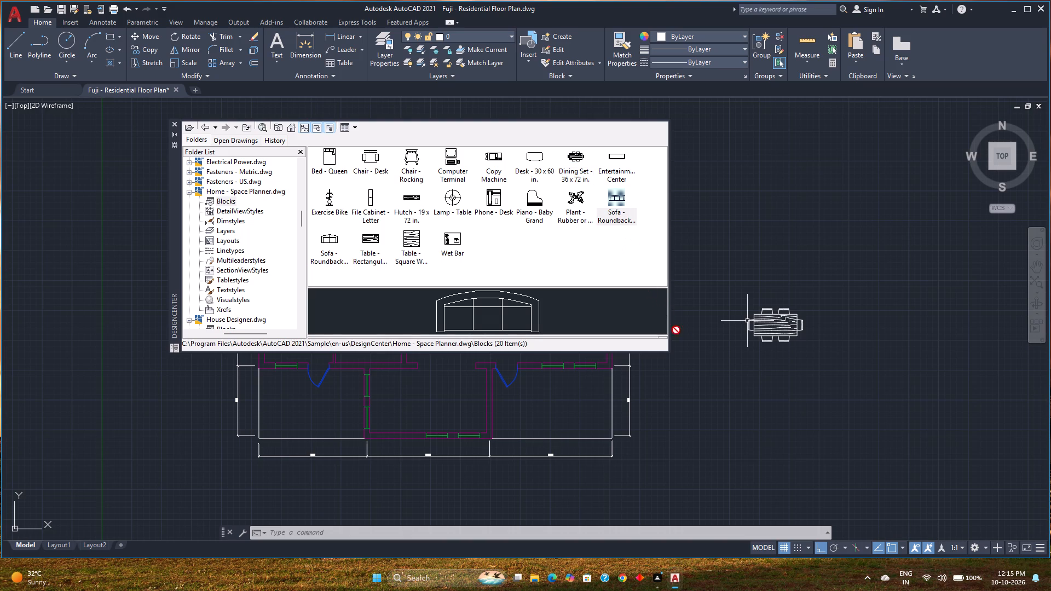
drag(676, 330, 743, 380)
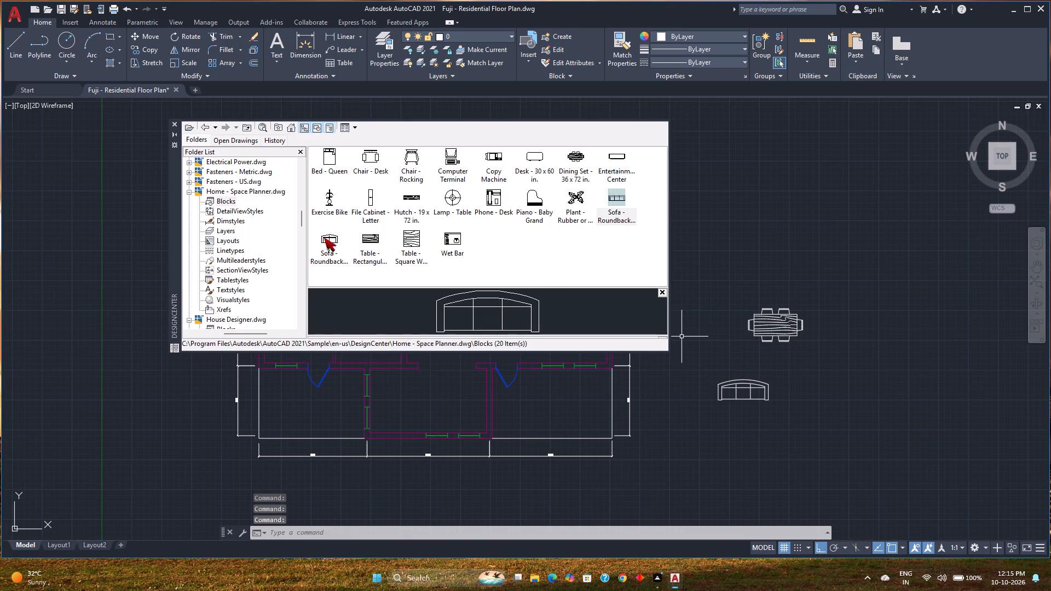
drag(324, 237, 770, 438)
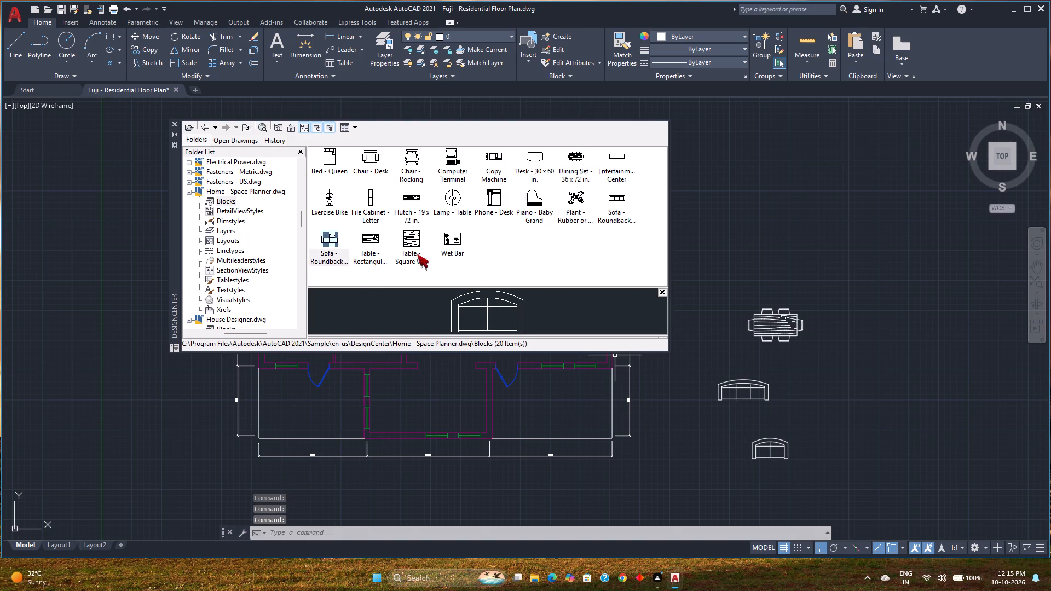
drag(363, 237, 831, 388)
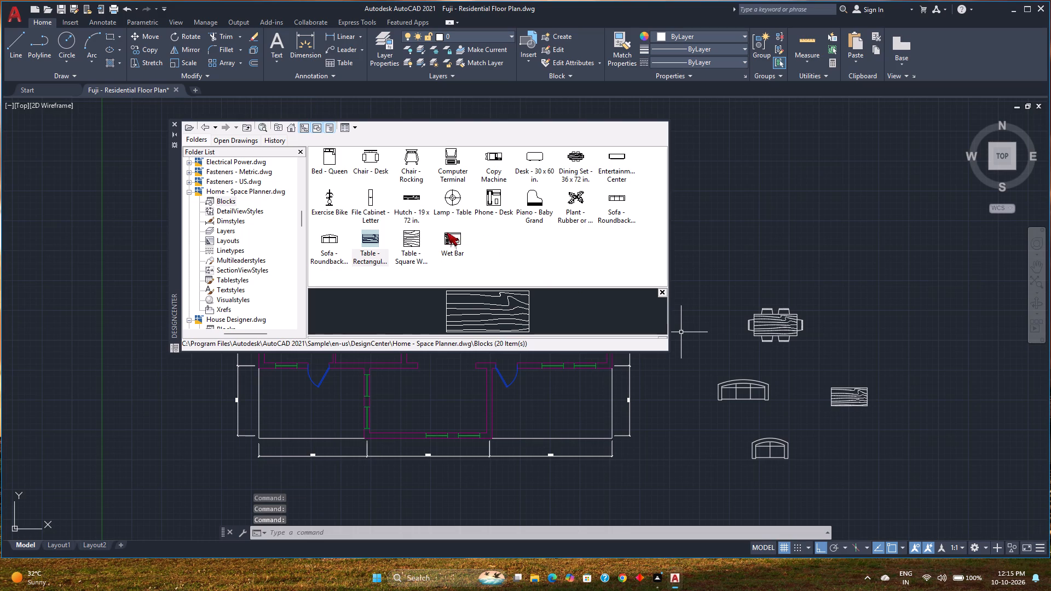
Insert the Bed - Queen block north of the dining set and the Desk - 30 x 60 in. block northeast of it.
scroll(447, 224, up, 2)
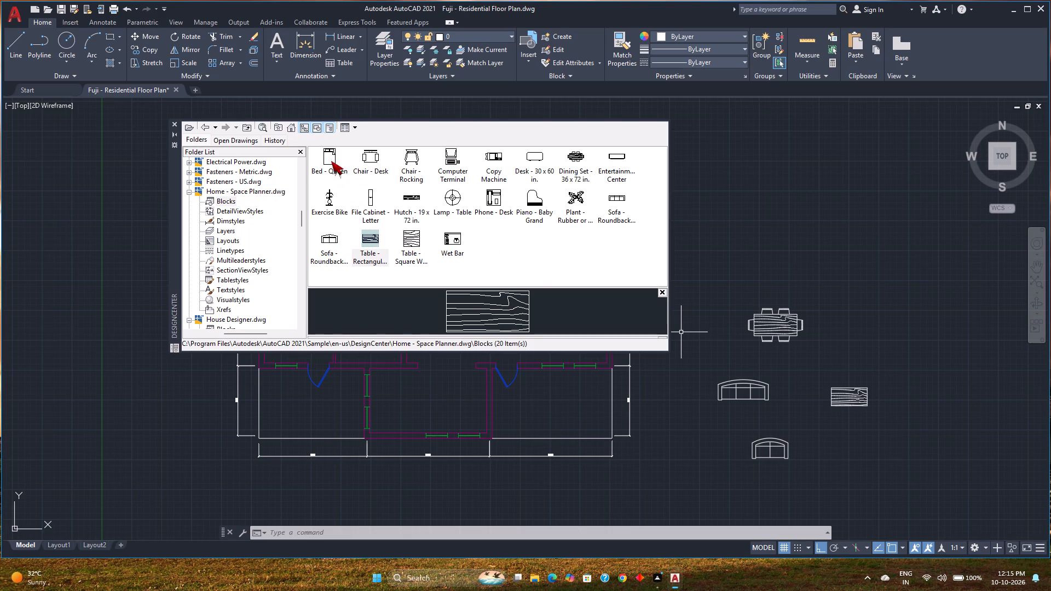
drag(331, 161, 779, 194)
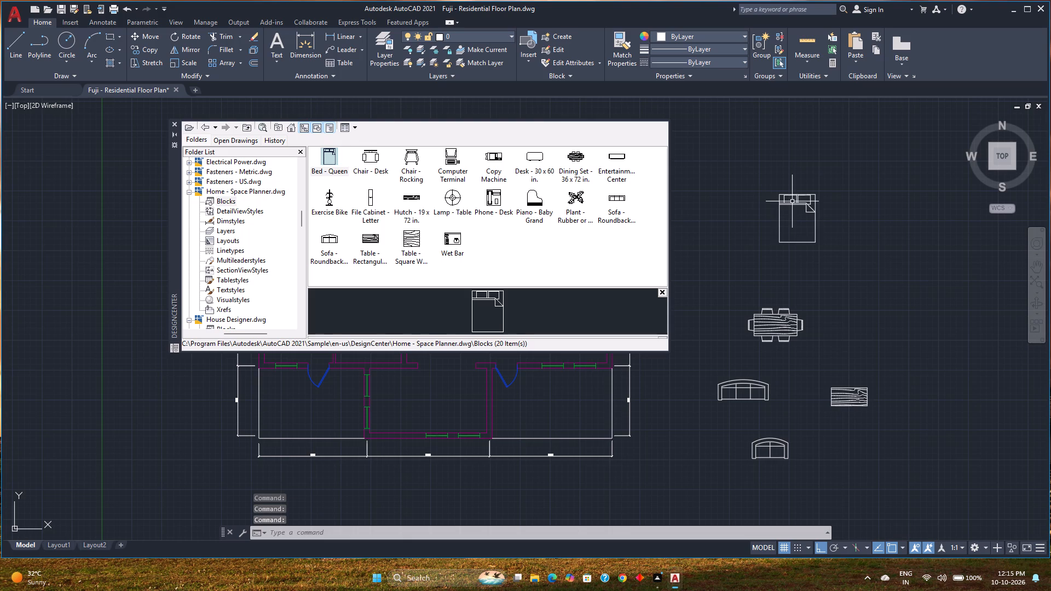
click(792, 201)
right_click(792, 201)
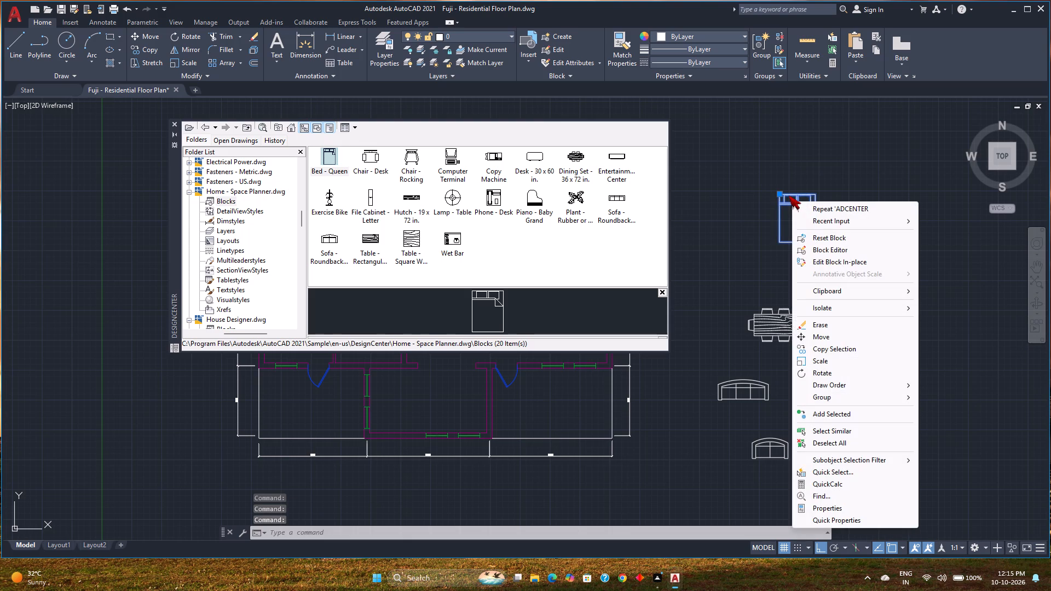
key(Escape)
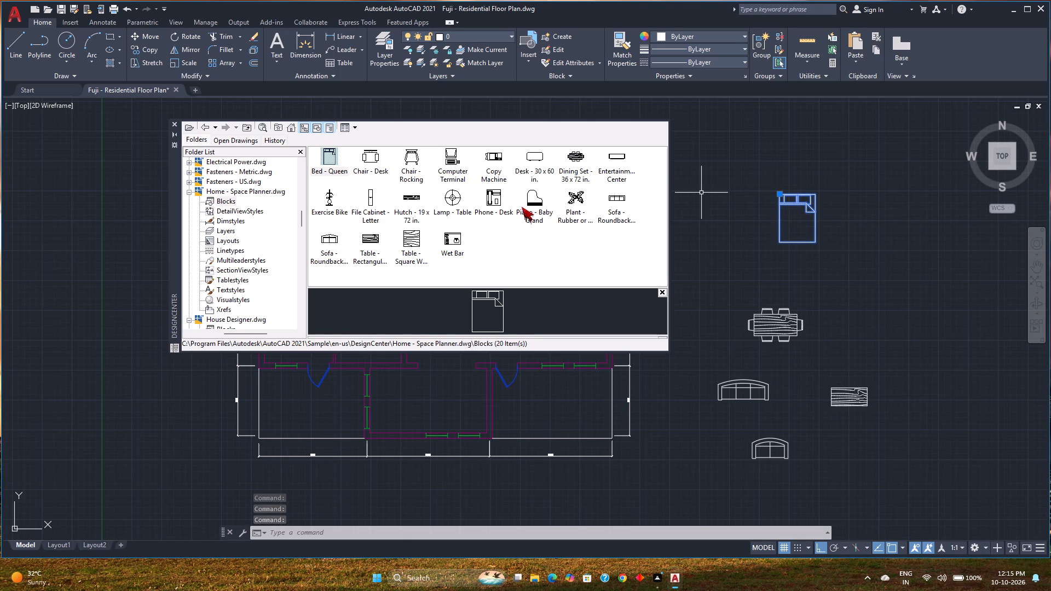
drag(538, 155, 857, 297)
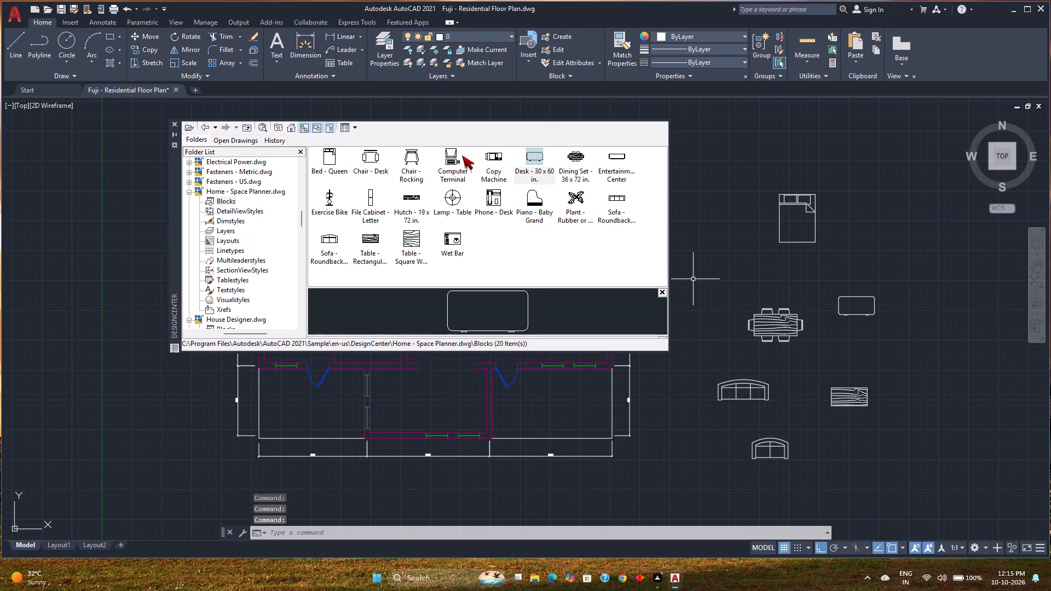
Browse the DesignCenter sample drawings, examining the blocks in AutoCAD Textstyles and Linetypes.dwg and Basic Electronics.dwg.
click(228, 184)
scroll(228, 184, up, 1)
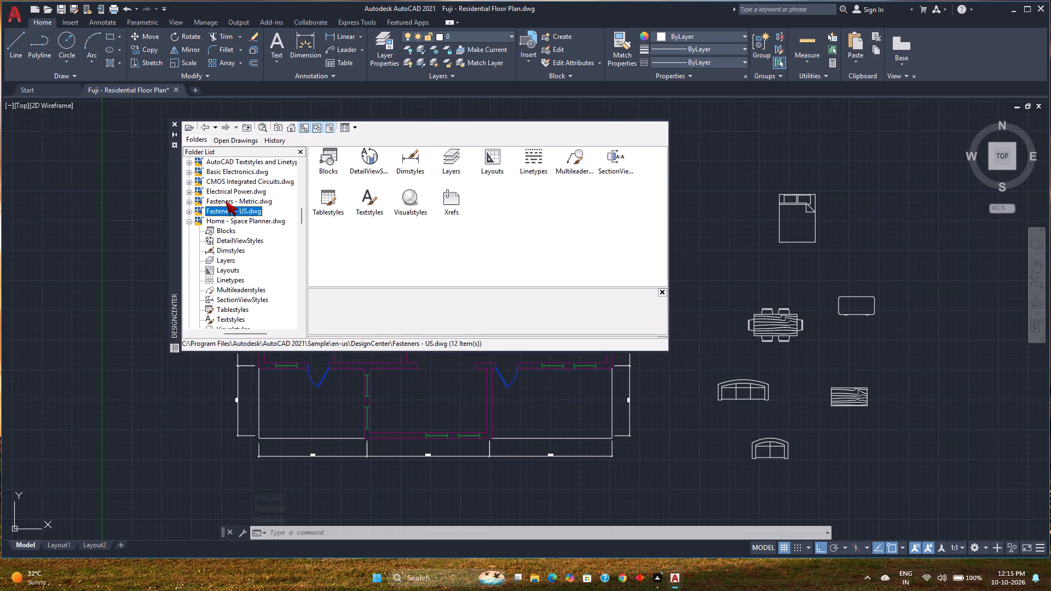
scroll(226, 201, up, 1)
click(250, 189)
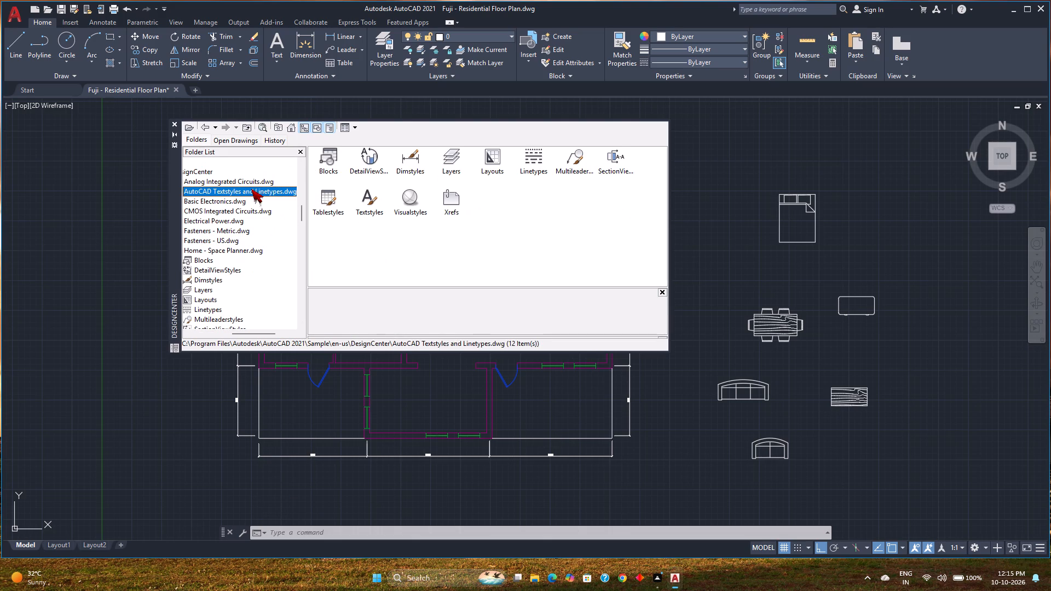
double_click(331, 161)
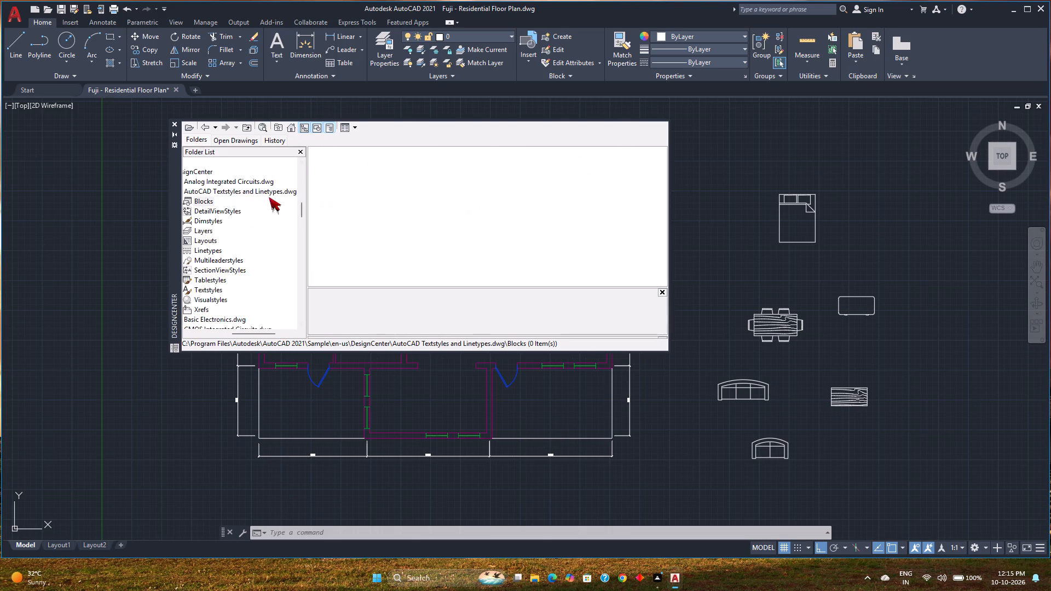
scroll(230, 201, down, 1)
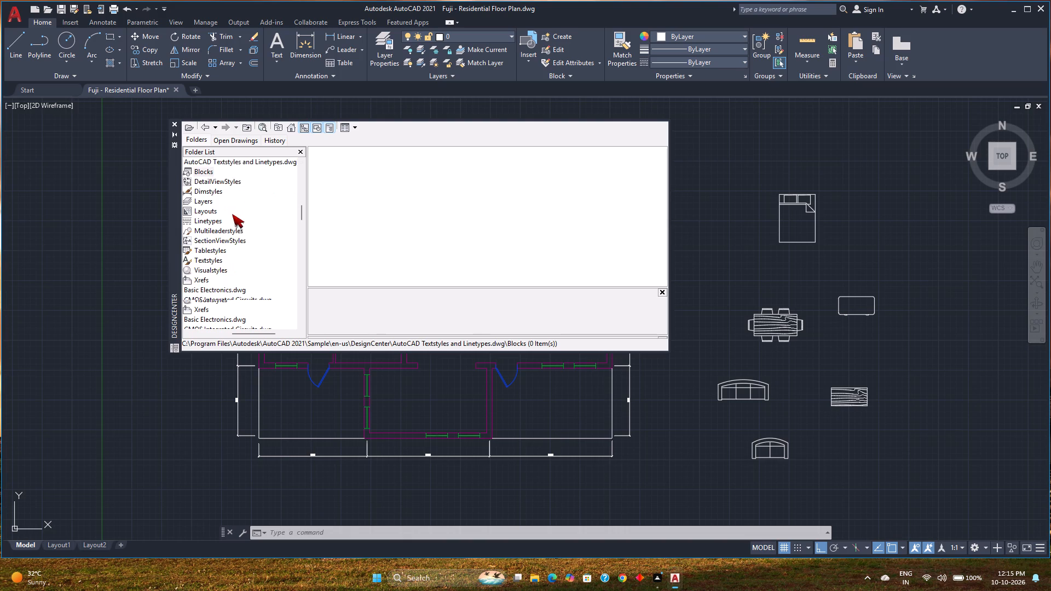
scroll(232, 218, down, 1)
click(217, 259)
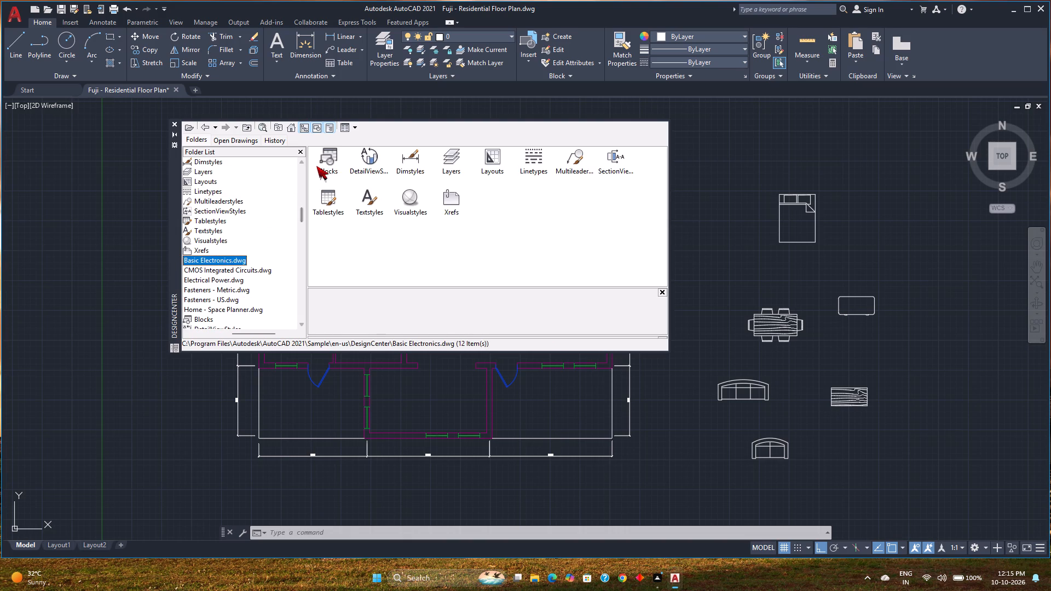
double_click(325, 161)
scroll(372, 248, down, 2)
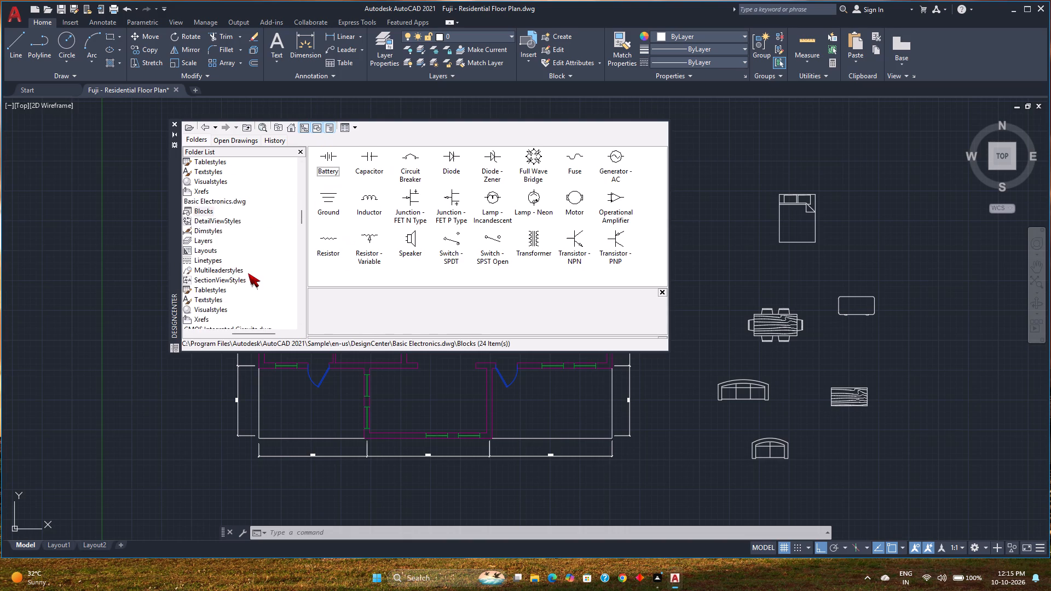
scroll(248, 273, down, 3)
middle_drag(227, 232, 259, 243)
drag(238, 334, 222, 334)
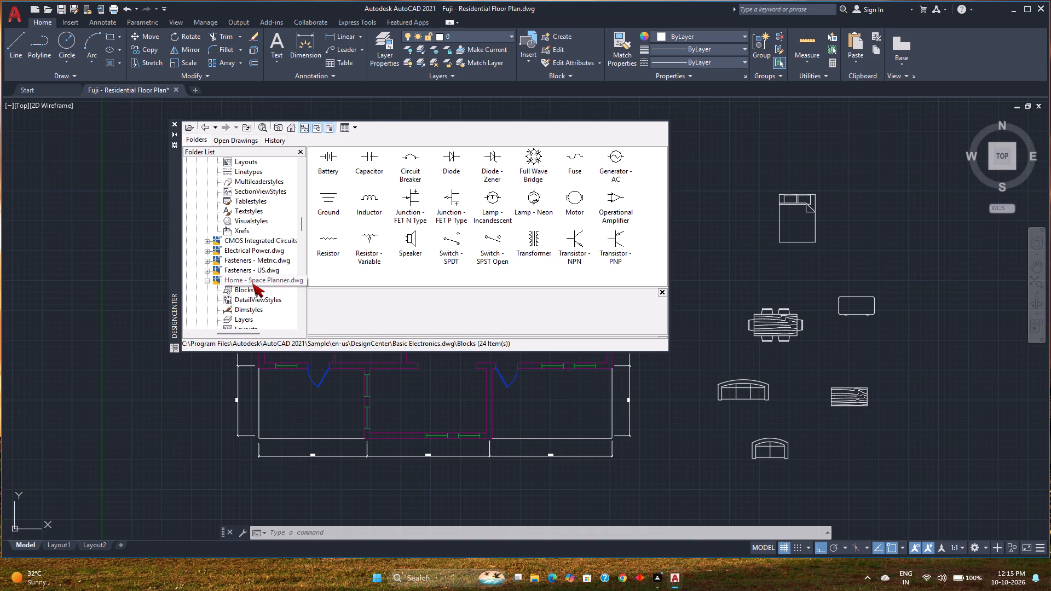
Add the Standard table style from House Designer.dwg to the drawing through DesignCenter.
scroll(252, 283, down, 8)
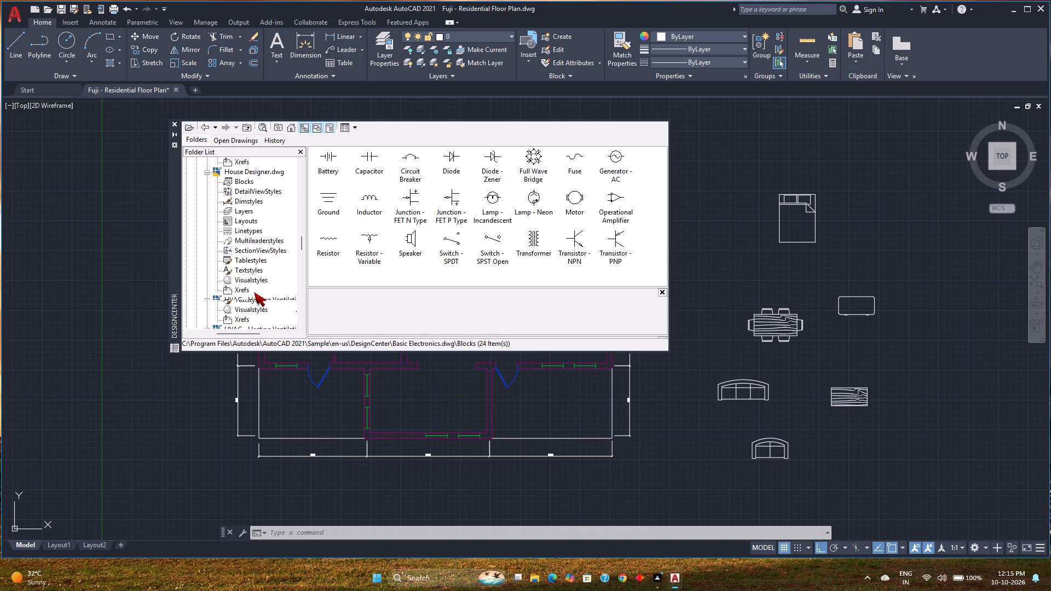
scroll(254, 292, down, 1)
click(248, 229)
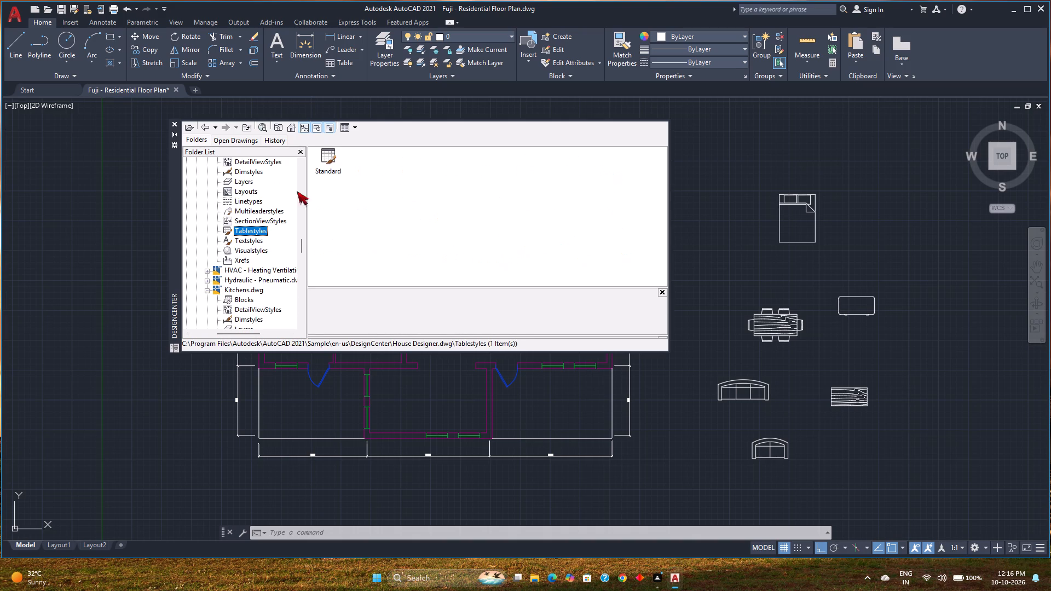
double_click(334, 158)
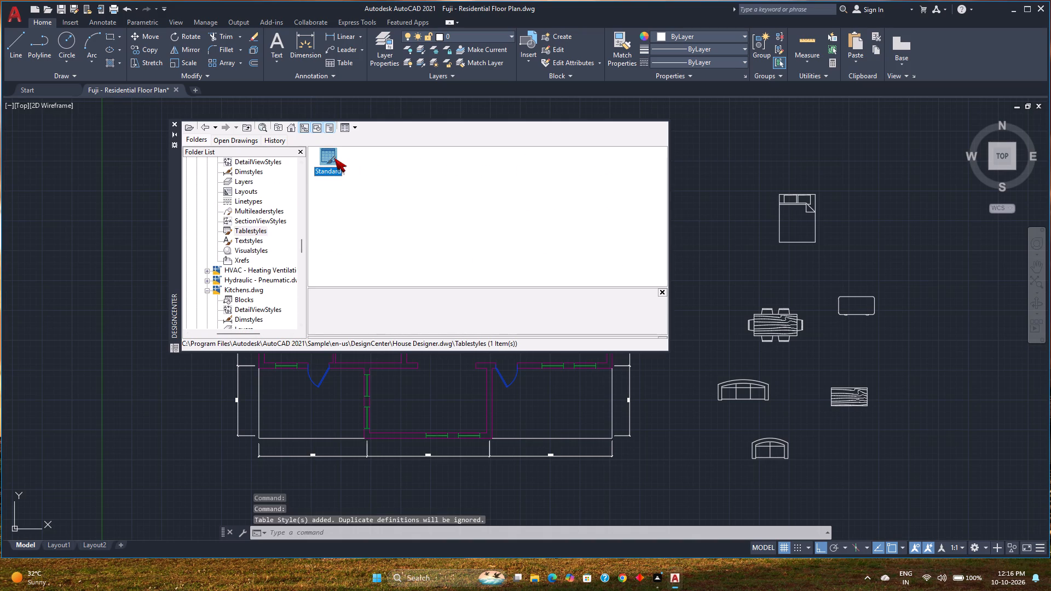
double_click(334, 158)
Examine Kitchens.dwg, the Plant Process.dwg blocks and the remaining DesignCenter folders, and close DesignCenter.
scroll(235, 260, down, 2)
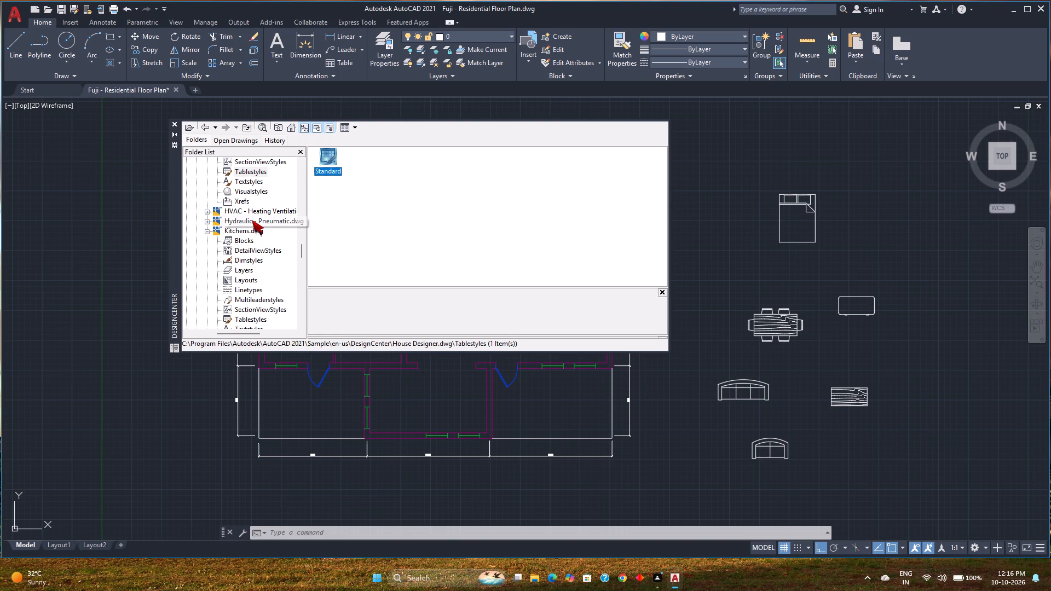
click(252, 233)
scroll(252, 233, down, 1)
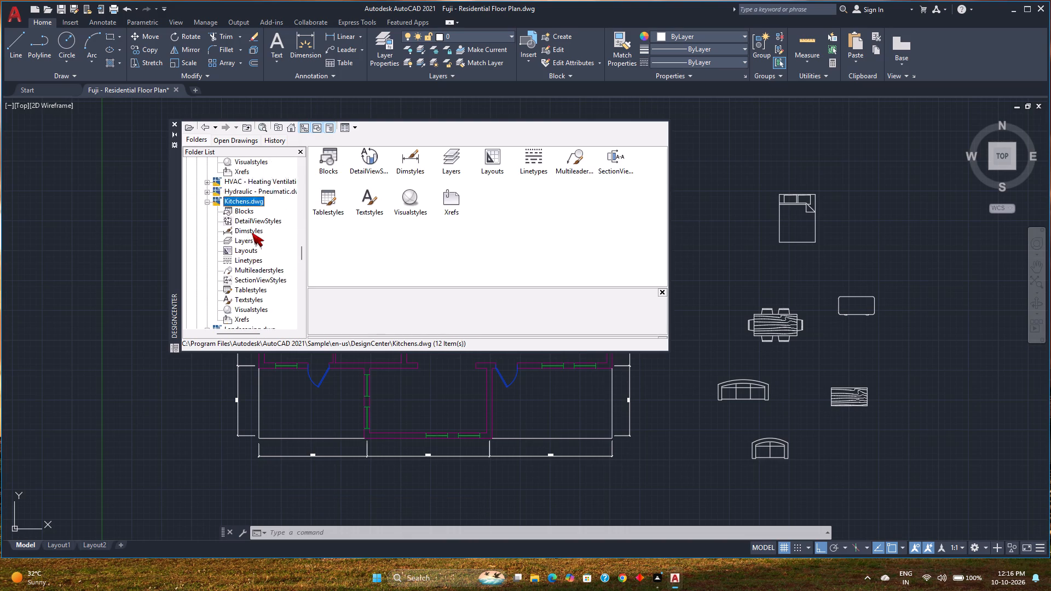
scroll(252, 233, down, 3)
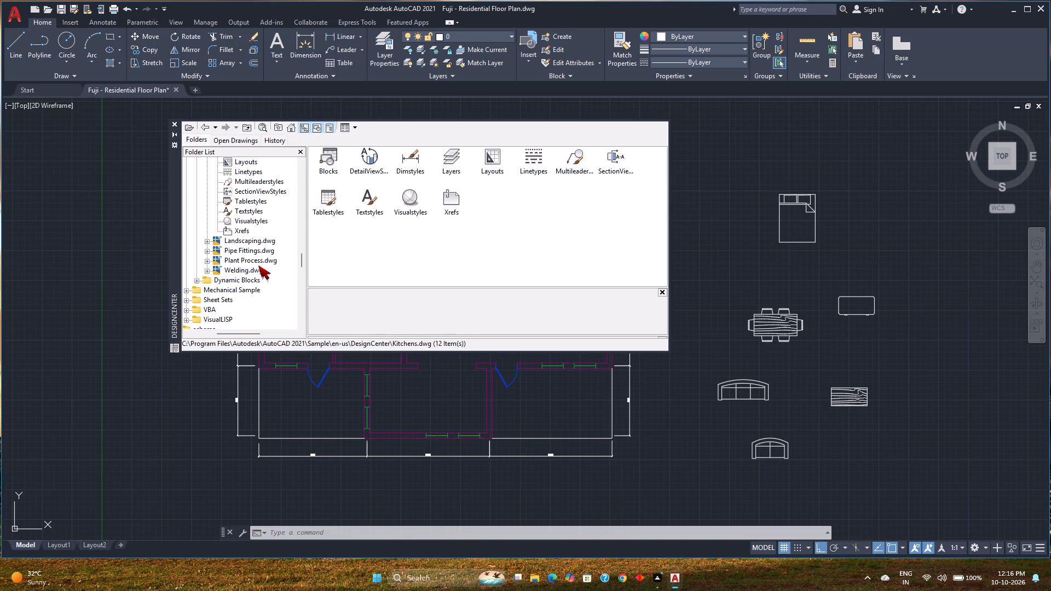
click(255, 260)
click(255, 260)
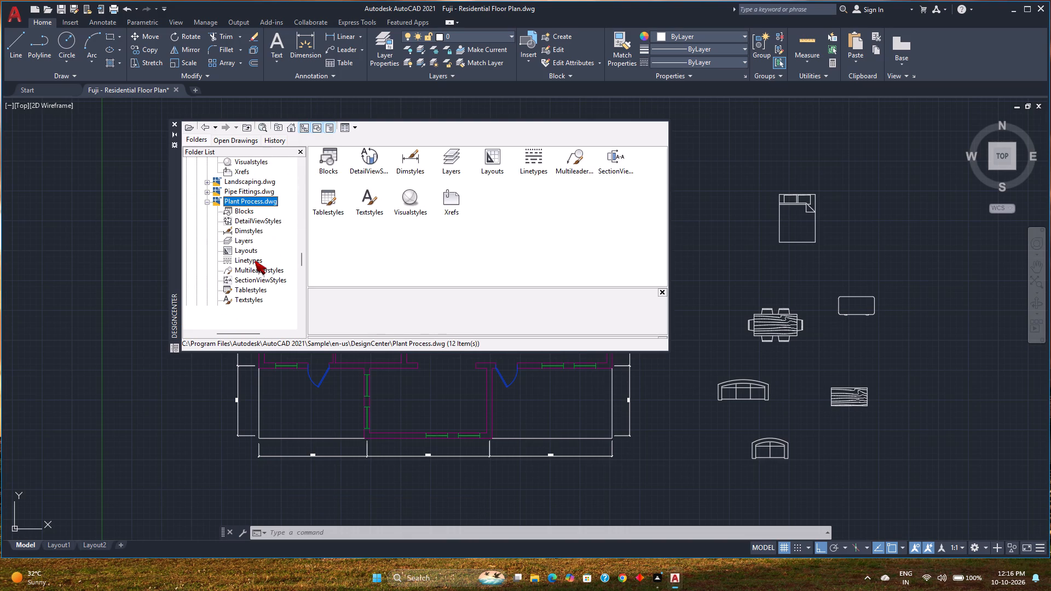
double_click(337, 164)
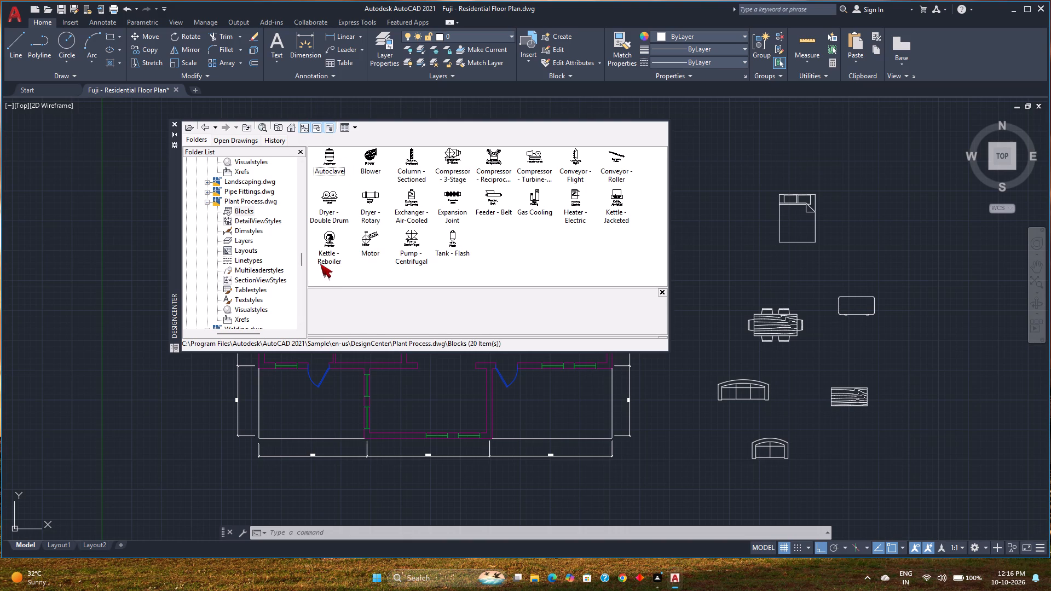
scroll(223, 273, down, 3)
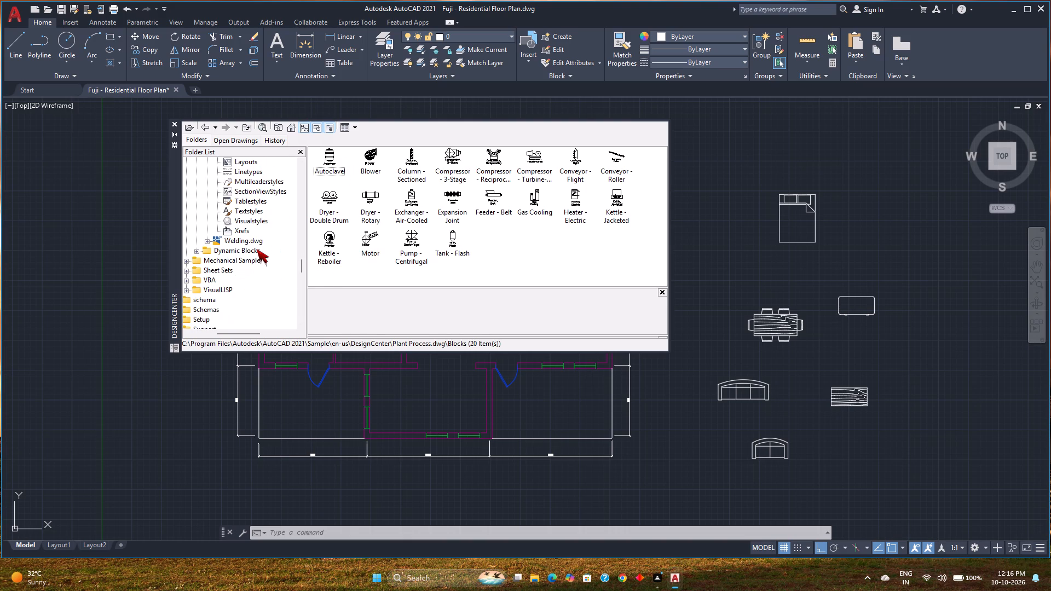
scroll(239, 277, down, 6)
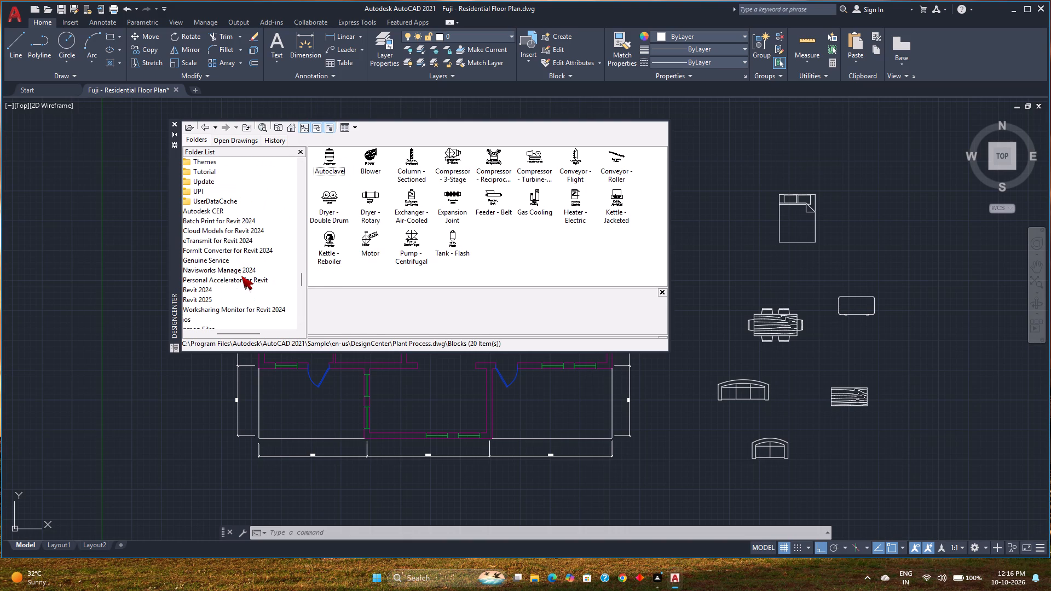
scroll(223, 278, down, 2)
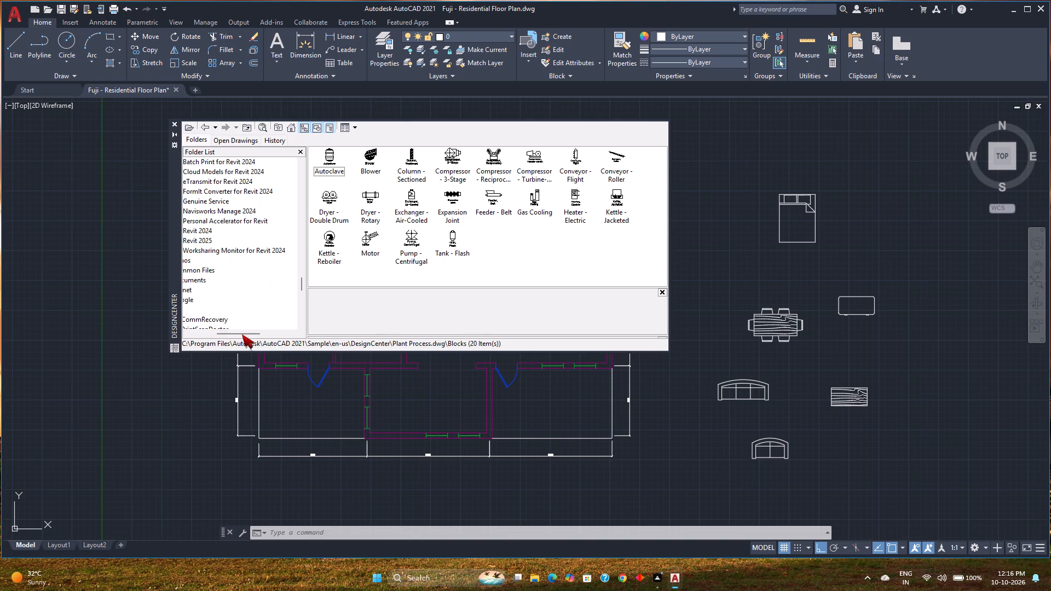
drag(242, 335, 224, 332)
scroll(228, 262, up, 2)
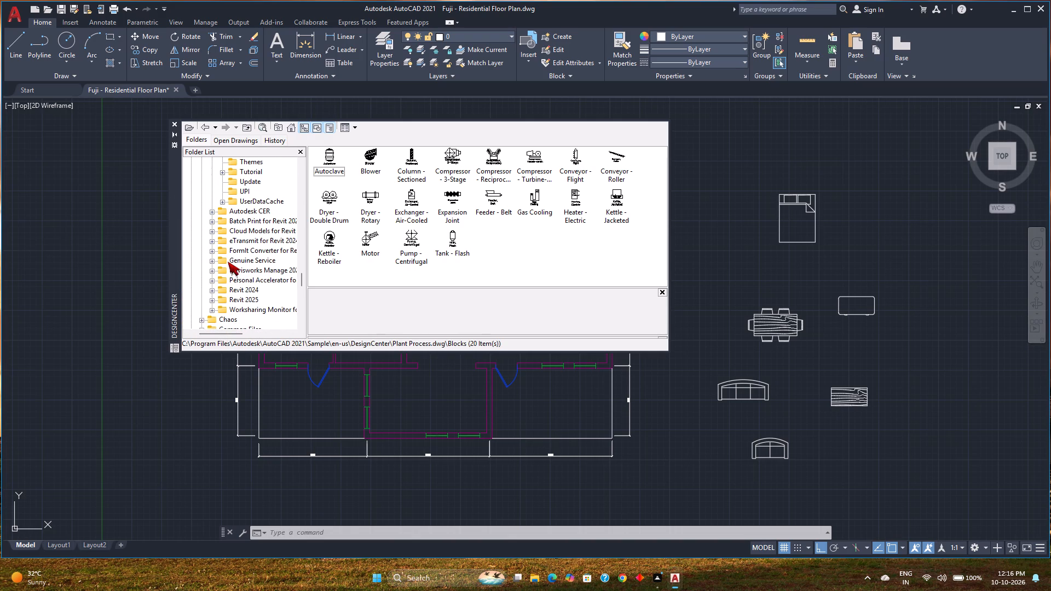
drag(238, 331, 245, 337)
scroll(242, 268, up, 1)
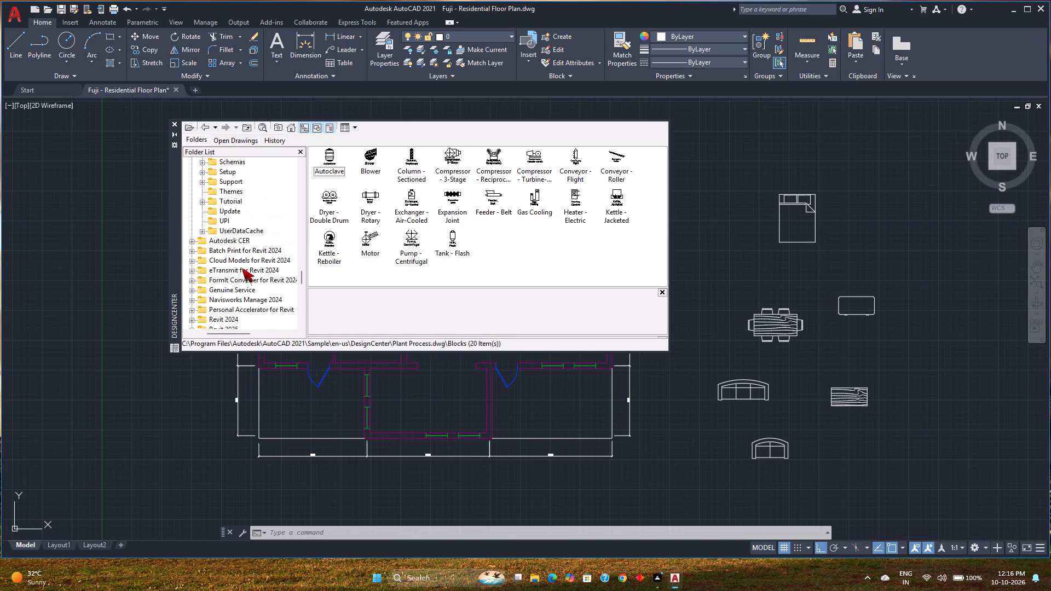
scroll(242, 268, up, 14)
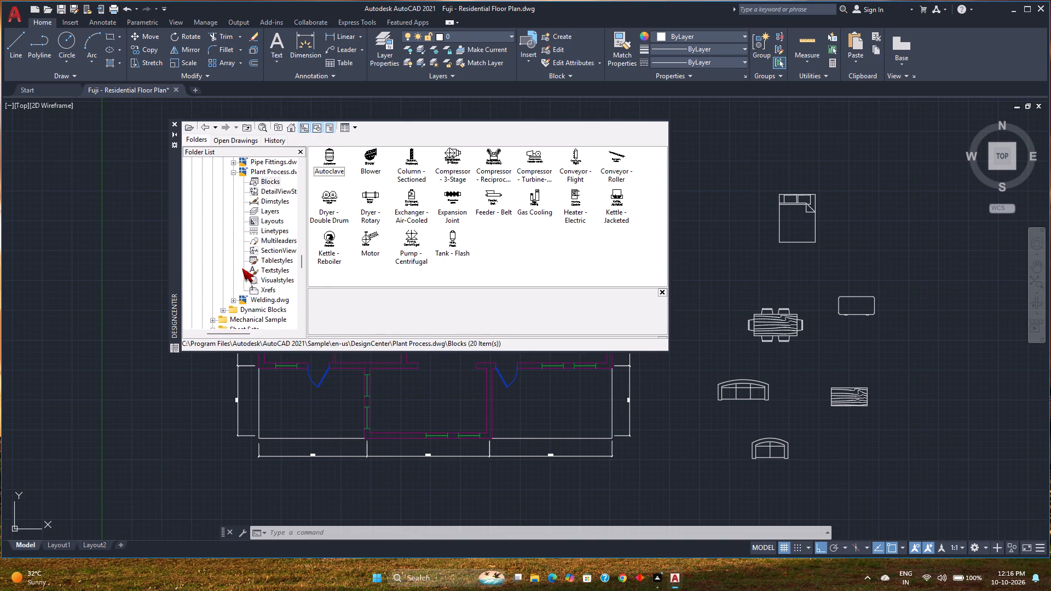
scroll(242, 268, up, 20)
scroll(242, 268, up, 6)
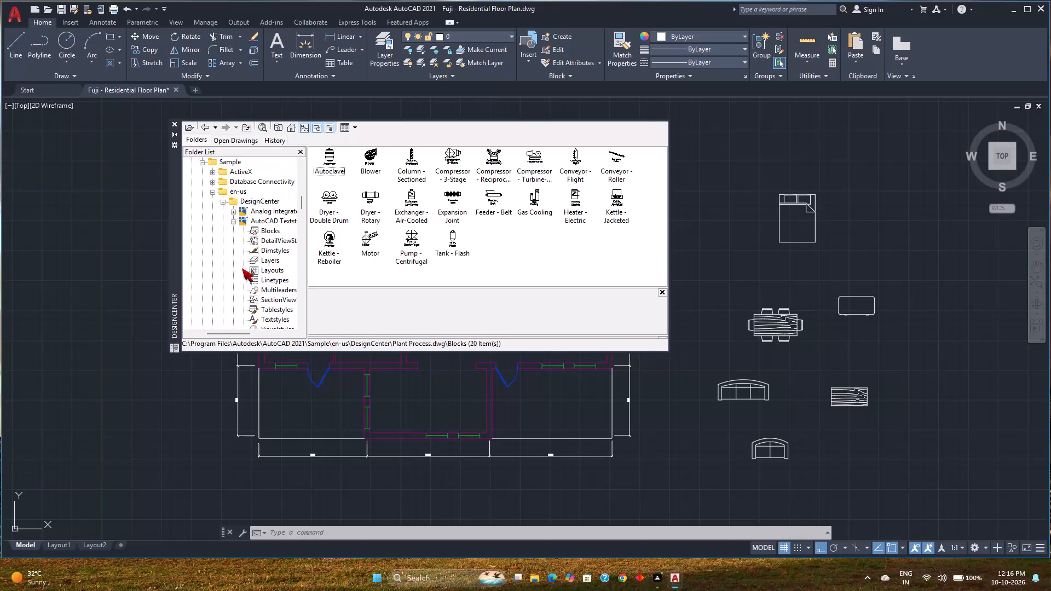
scroll(242, 268, up, 15)
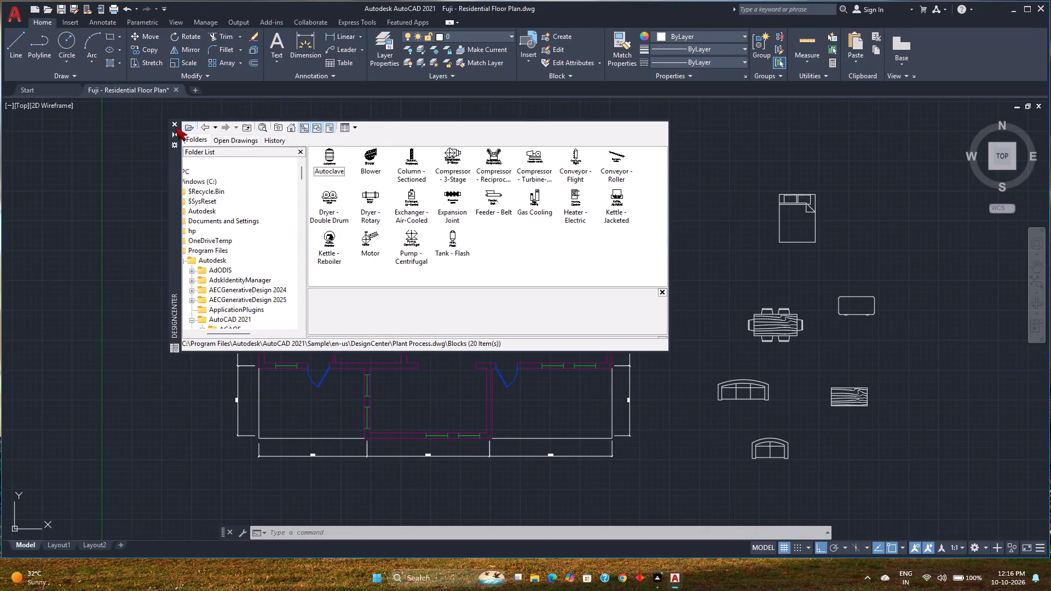
click(175, 124)
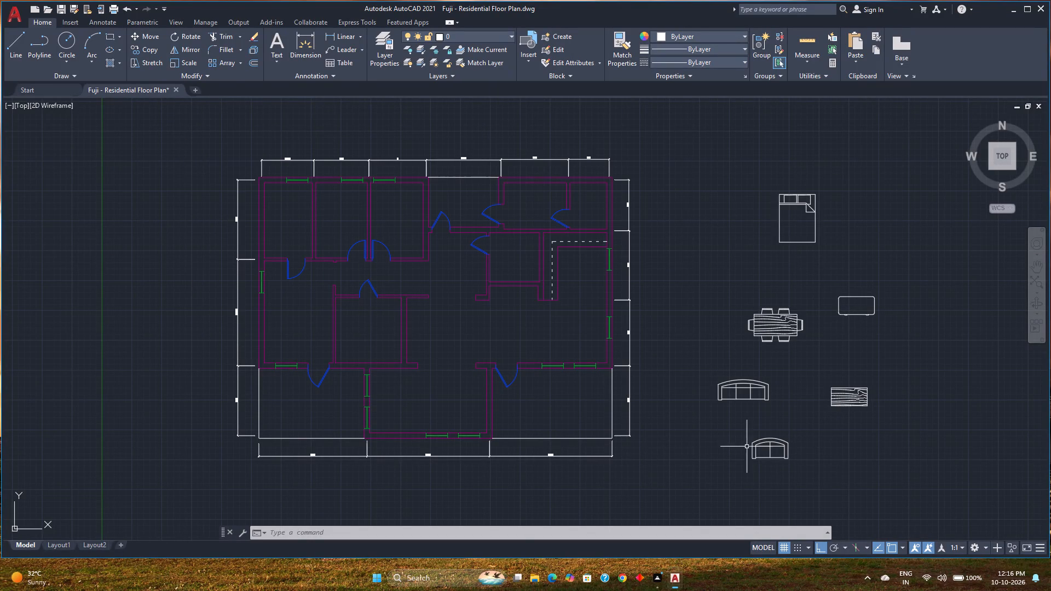
Rotate the three-seat sofa 90° counterclockwise about the midpoint of its back, so the back faces west.
click(742, 383)
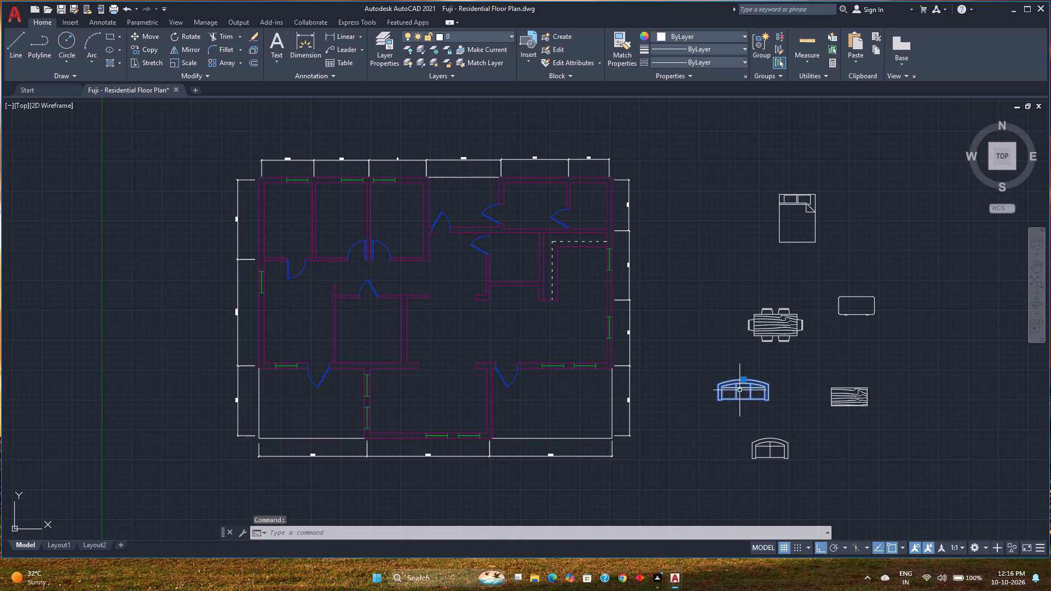
click(190, 39)
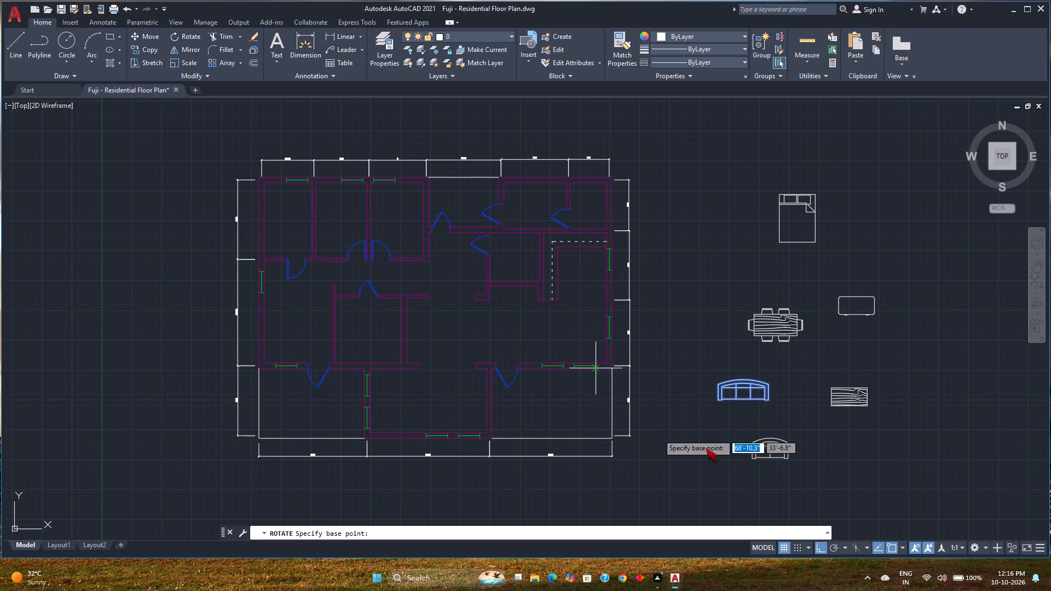
click(743, 379)
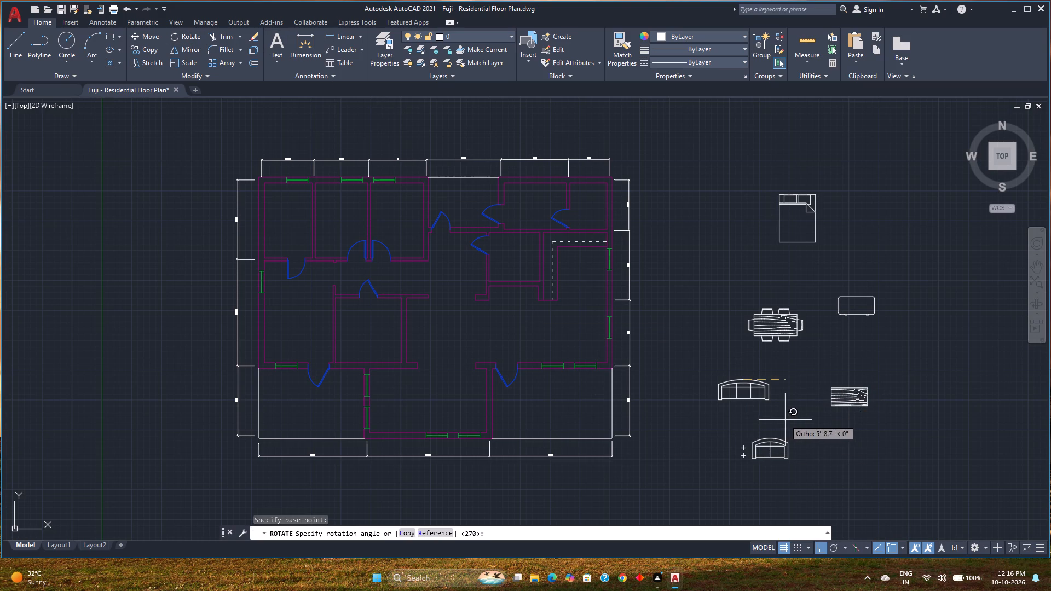
click(724, 327)
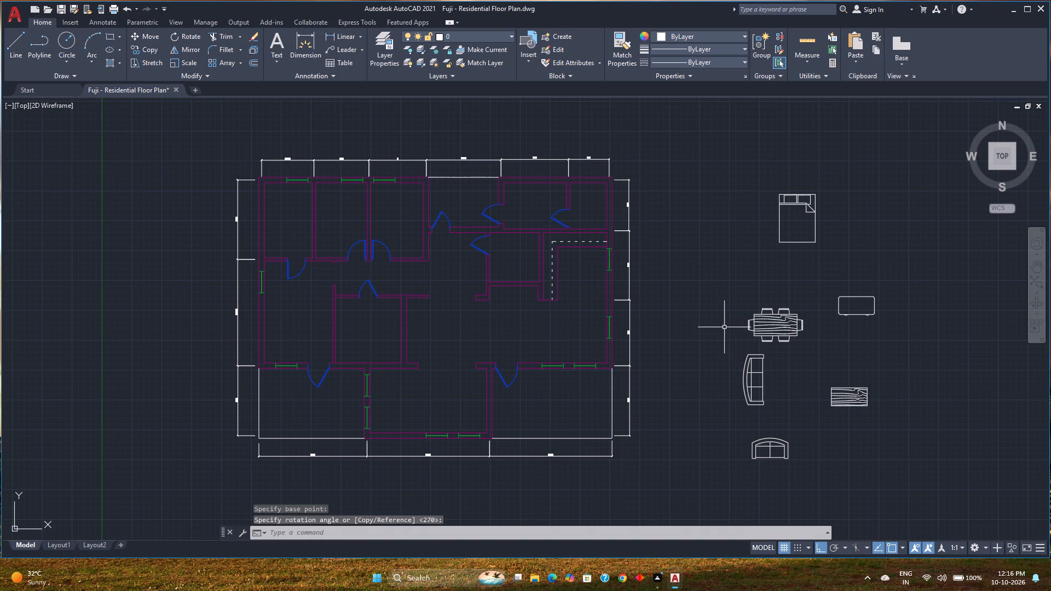
Move the three-seat sofa, with Ortho off, into the south-central room beside the west wall's windows.
click(748, 403)
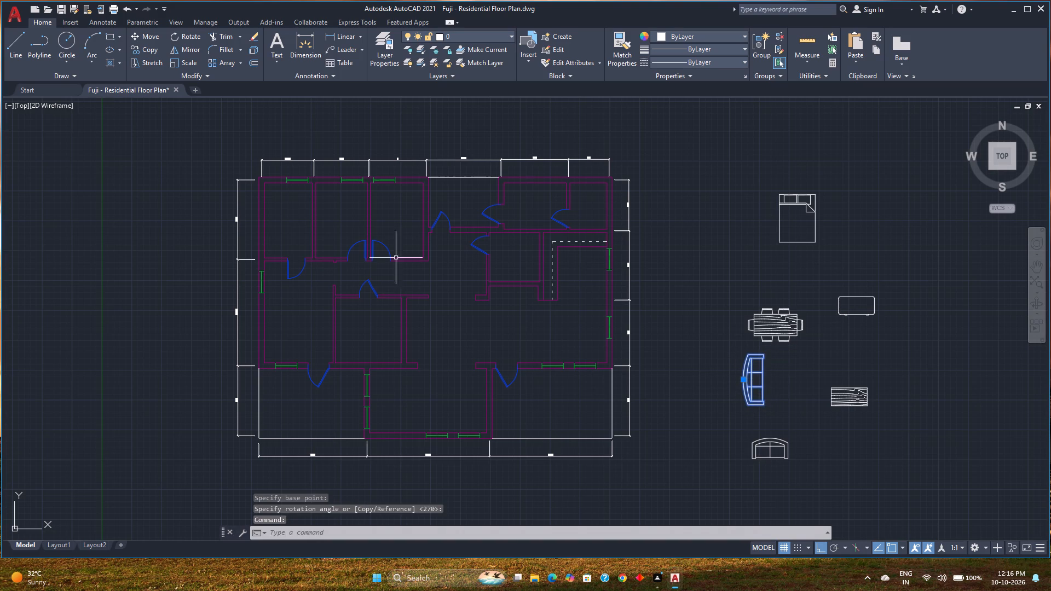
click(155, 39)
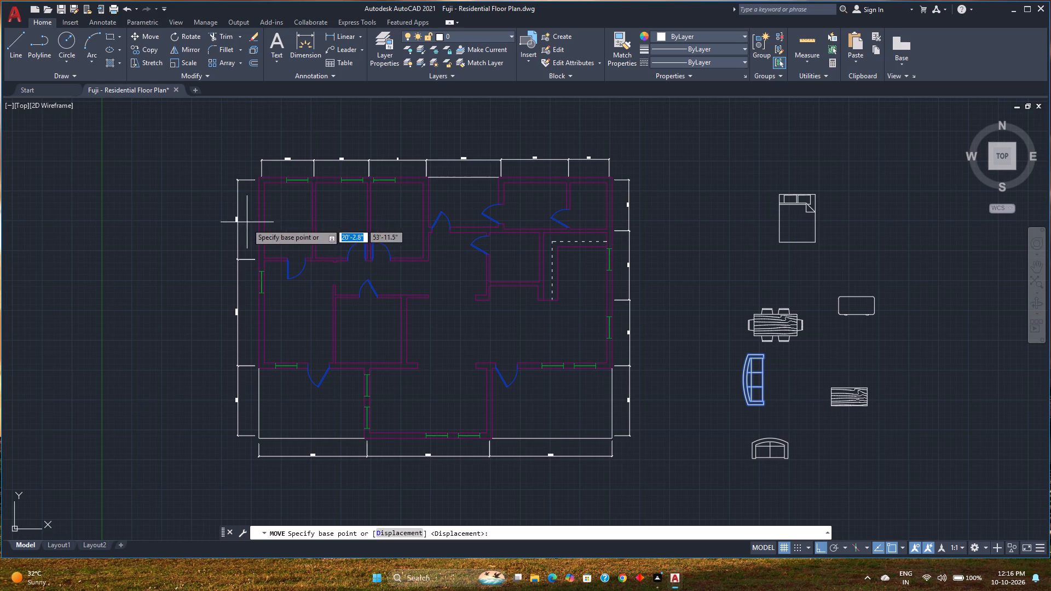
click(747, 408)
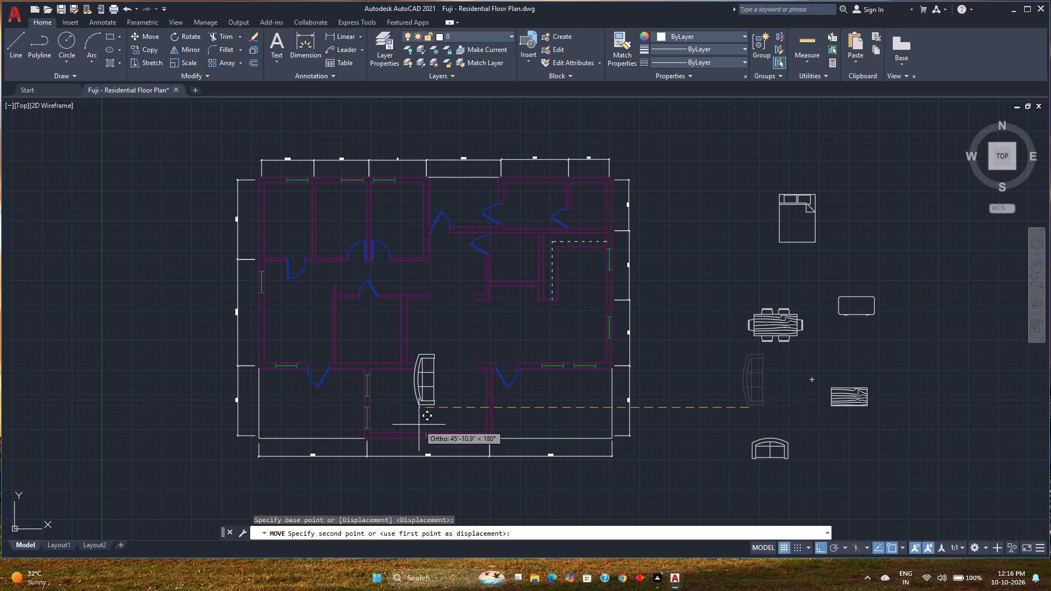
key(F8)
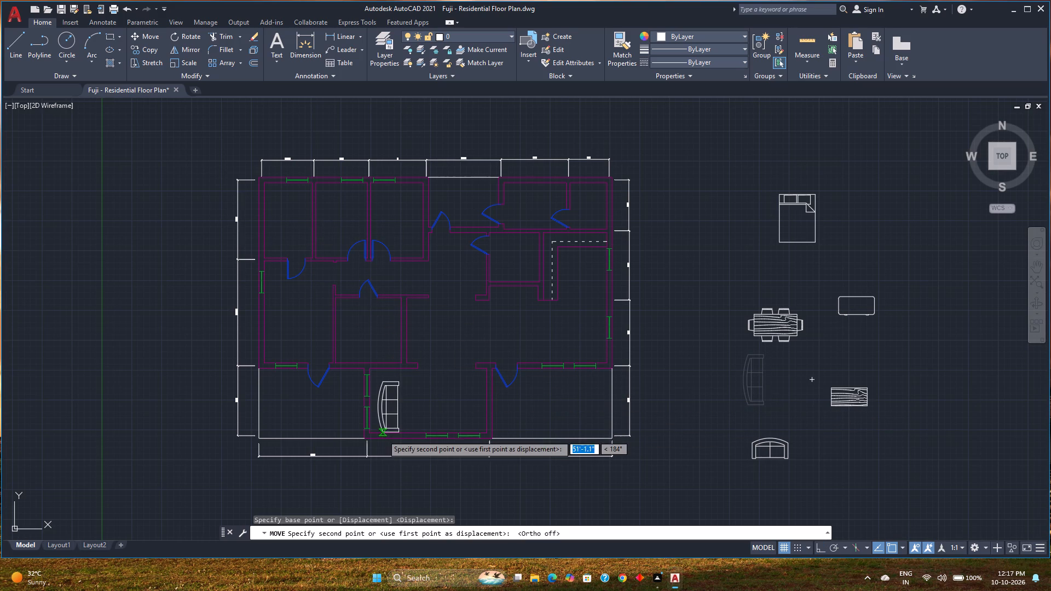
scroll(382, 430, up, 1)
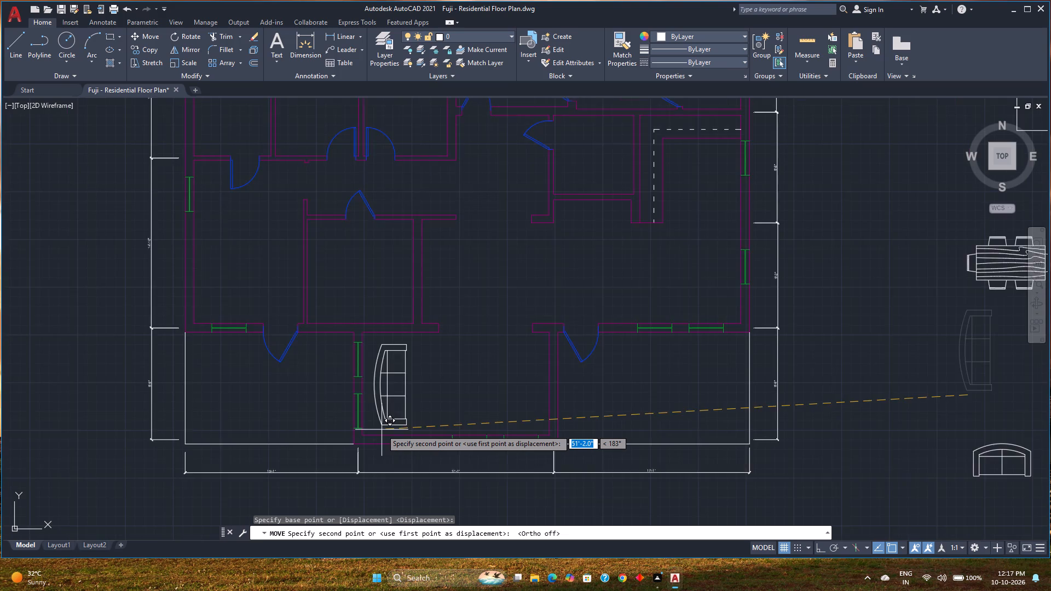
scroll(382, 430, up, 1)
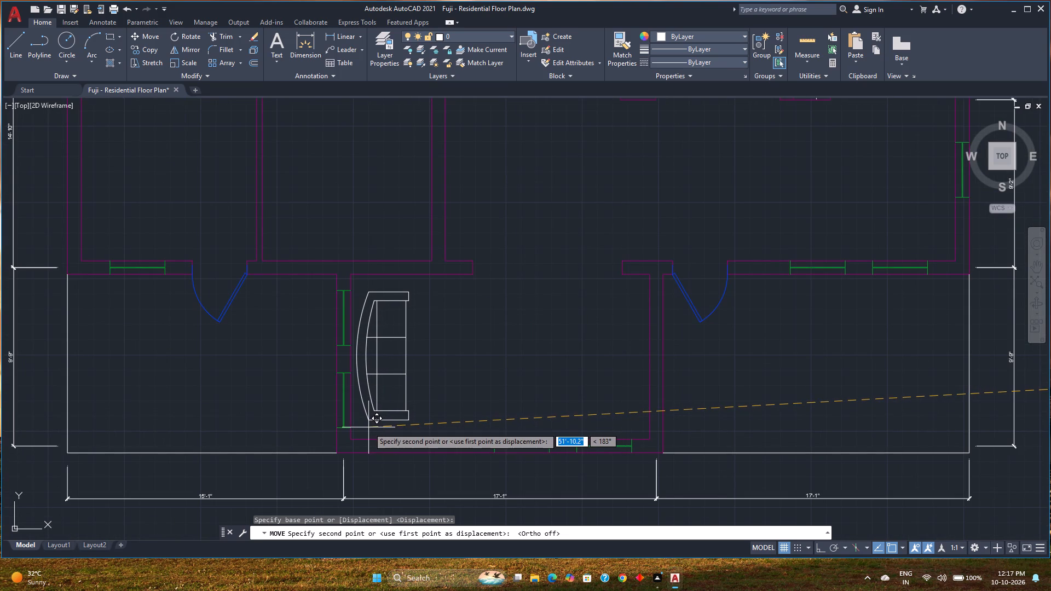
click(368, 427)
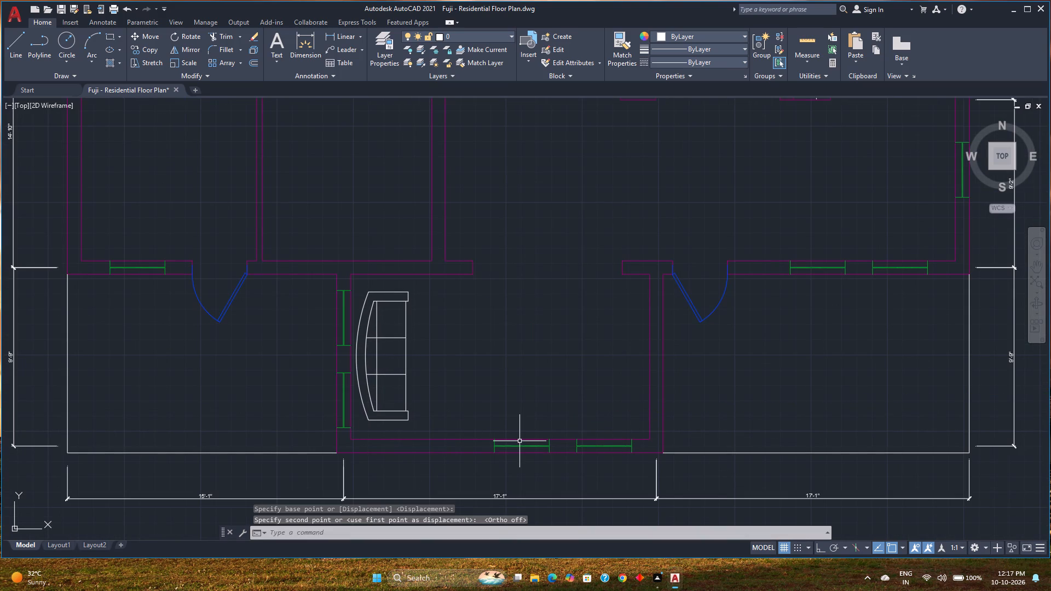
Rotate the rounded rectangular table block 90° counterclockwise about the midpoint of its north edge, with Ortho on.
key(F8)
scroll(519, 441, down, 1)
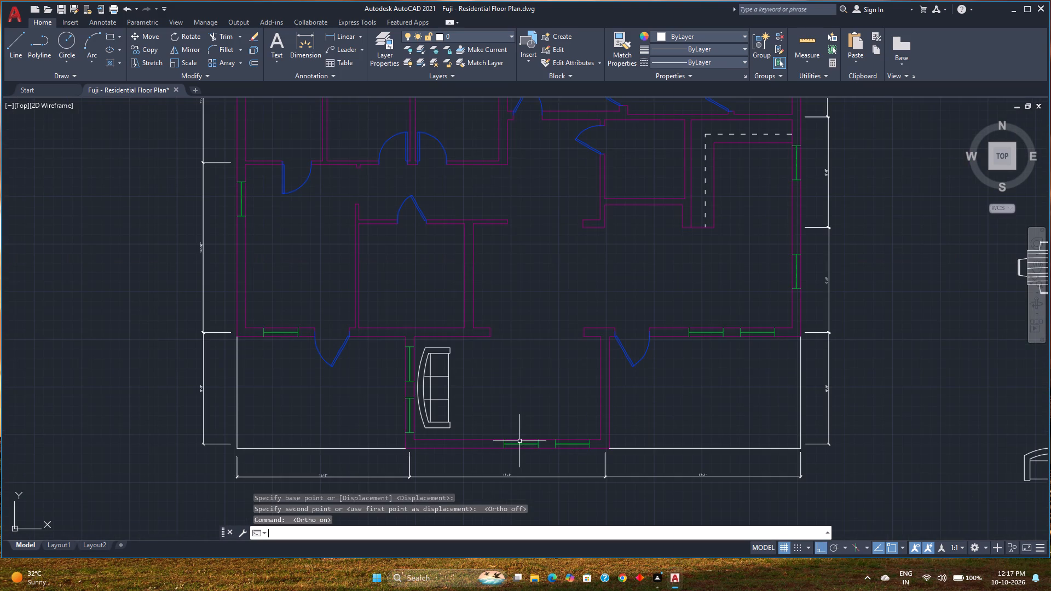
middle_drag(519, 441, 339, 443)
scroll(498, 392, down, 2)
middle_drag(498, 392, 442, 392)
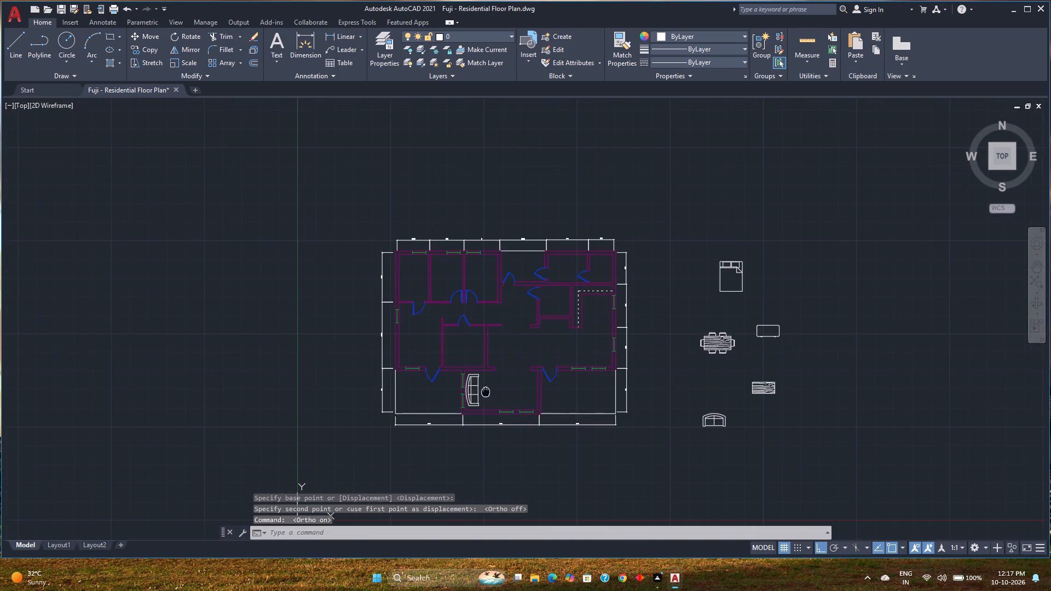
middle_drag(442, 392, 372, 393)
click(638, 338)
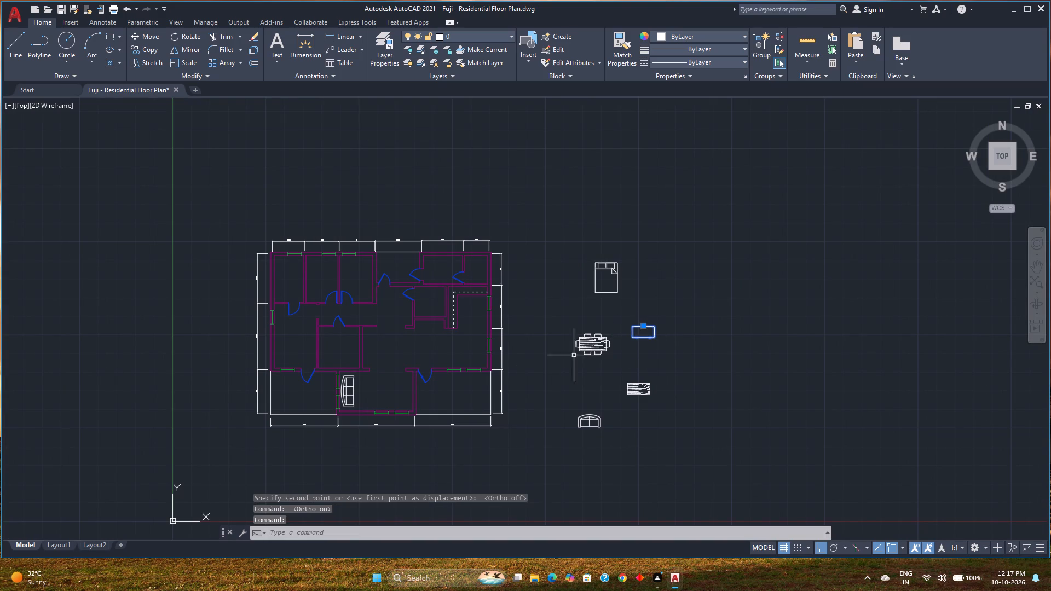
click(194, 38)
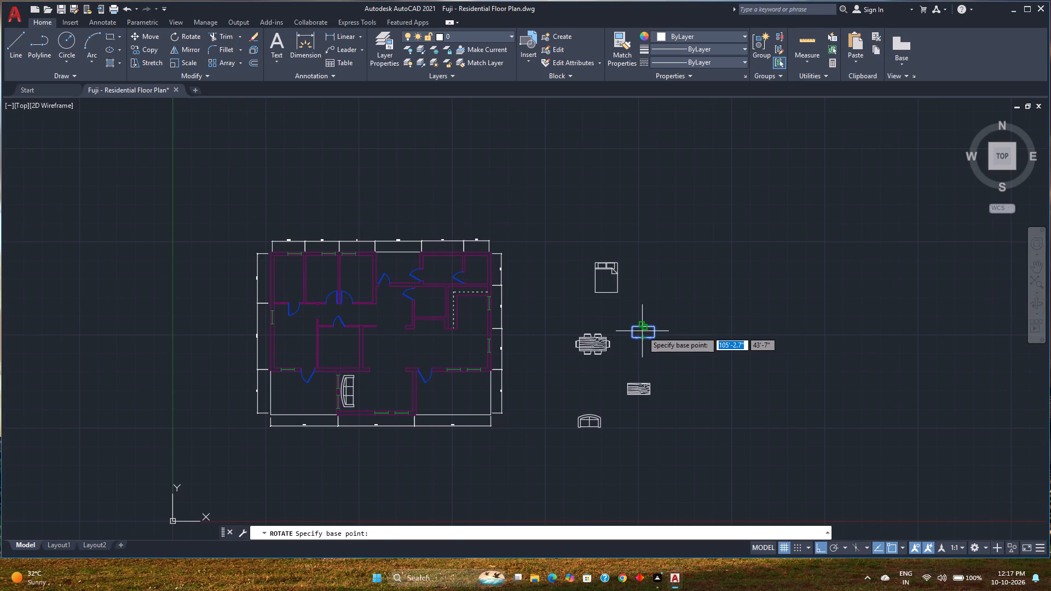
click(642, 331)
click(641, 277)
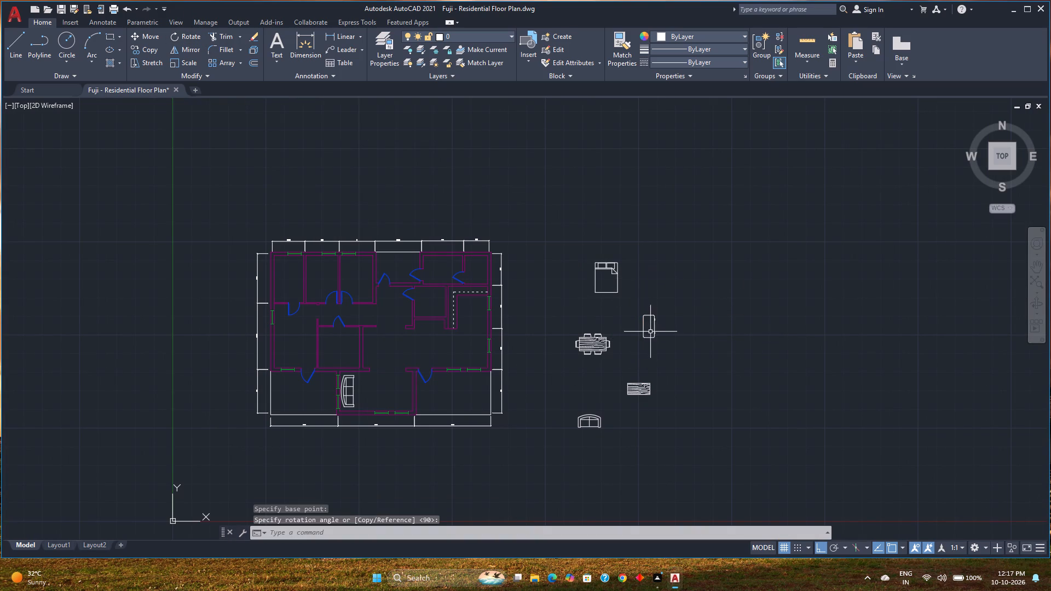
Move the rotated rectangular table block, with Ortho off, into the south-central room just east of the three-seat sofa.
scroll(650, 332, up, 3)
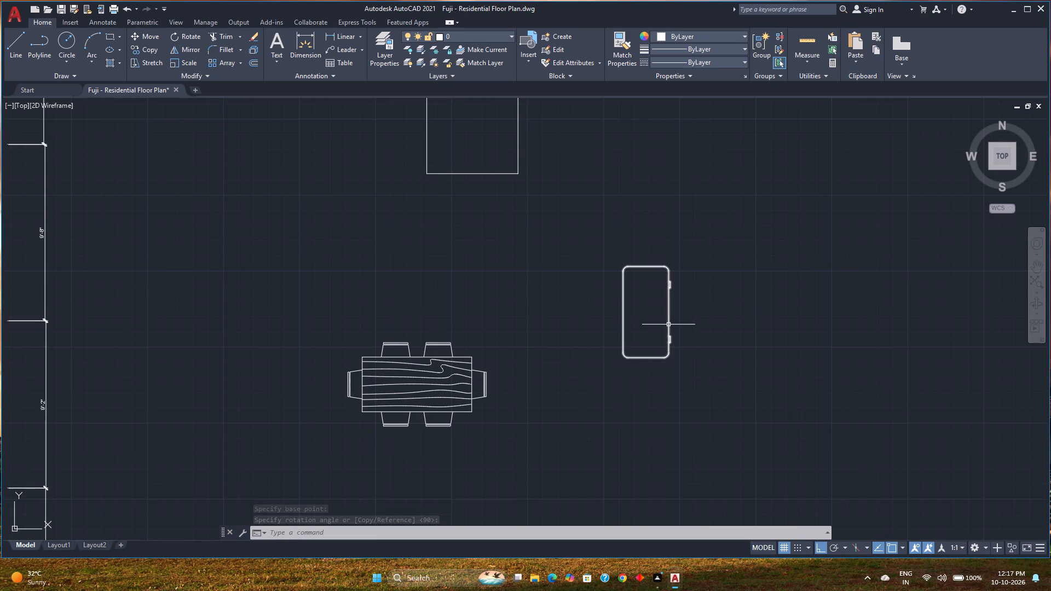
click(668, 325)
key(m)
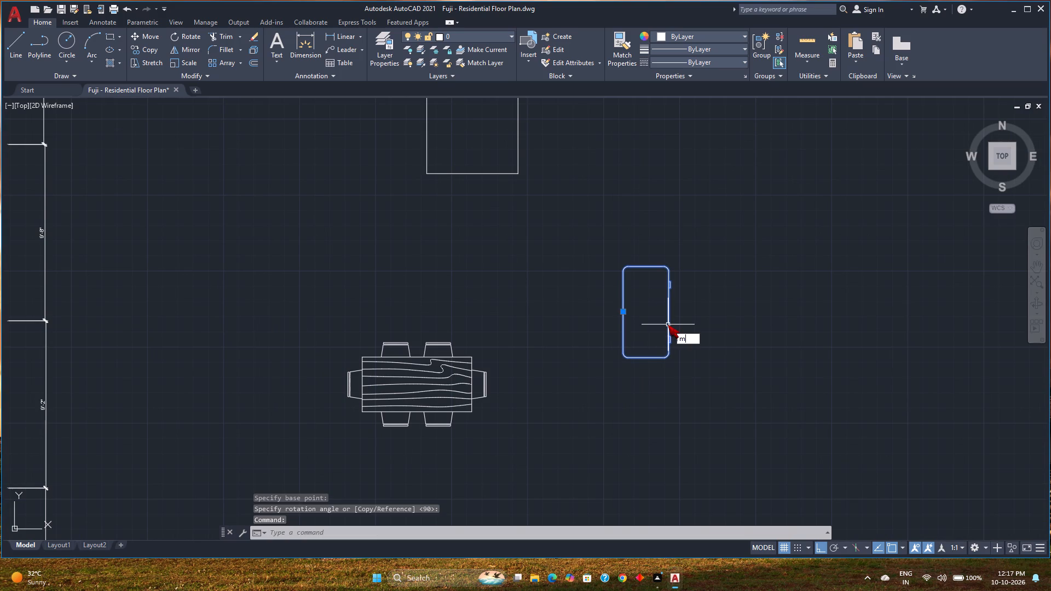
key(Return)
click(667, 346)
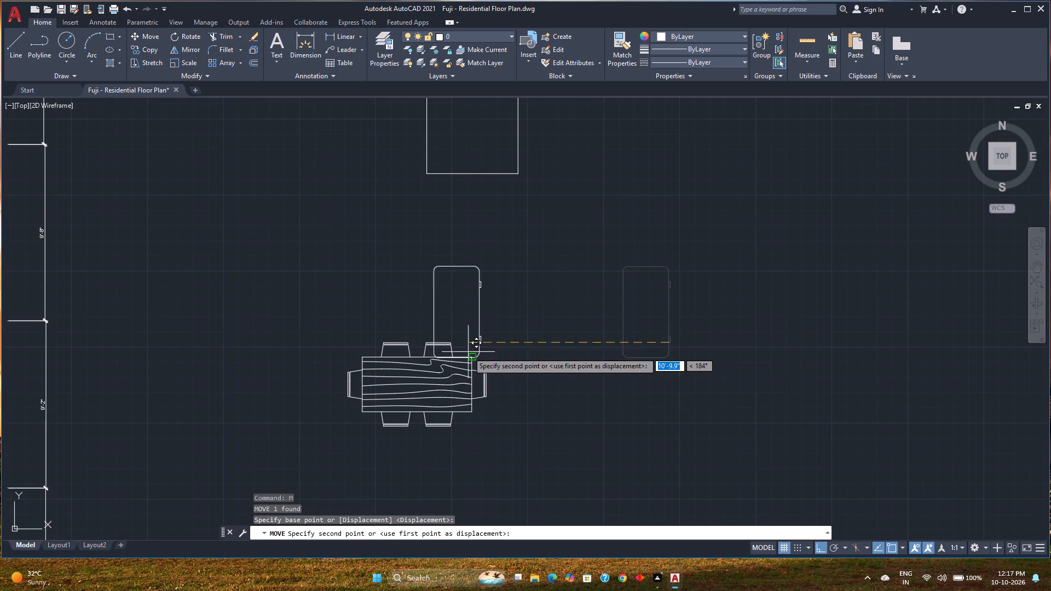
scroll(468, 352, down, 2)
middle_drag(468, 352, 717, 265)
key(F8)
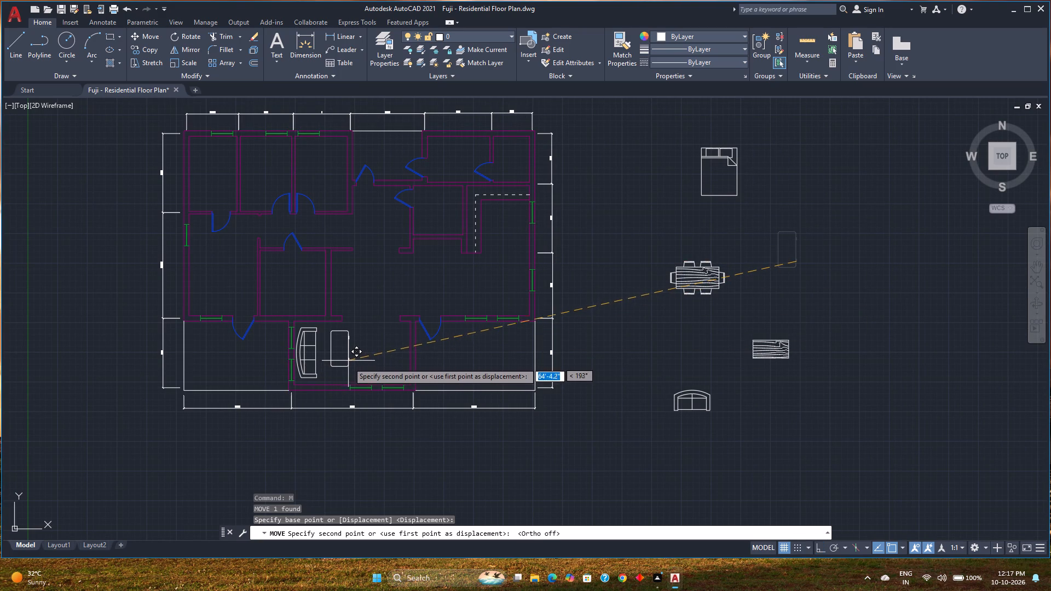
click(347, 364)
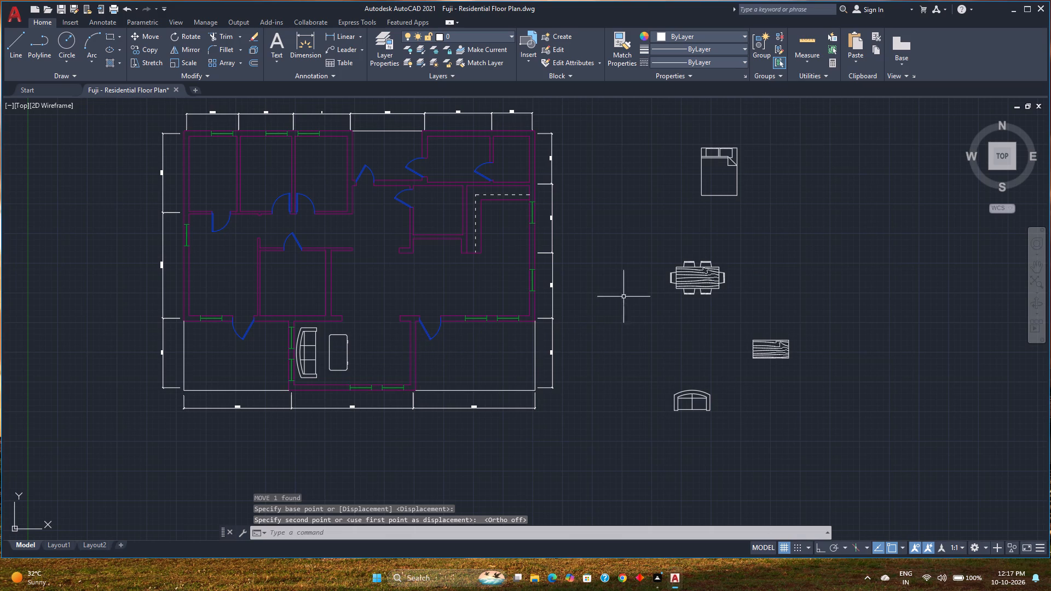
Move the six-chair dining table from outside the plan into the dining space beside the east wall's lower window.
click(671, 279)
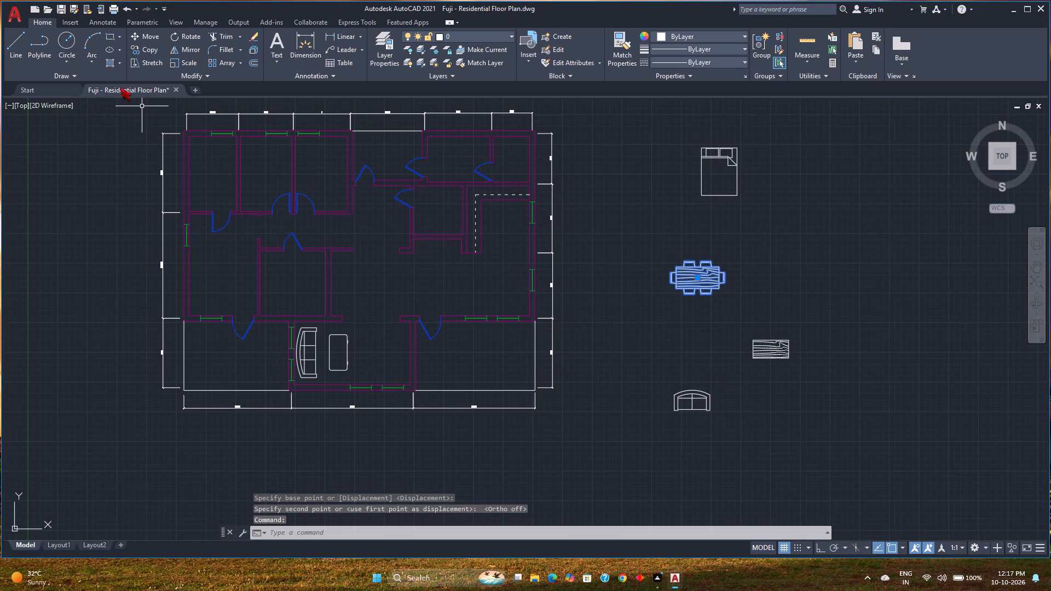
click(136, 38)
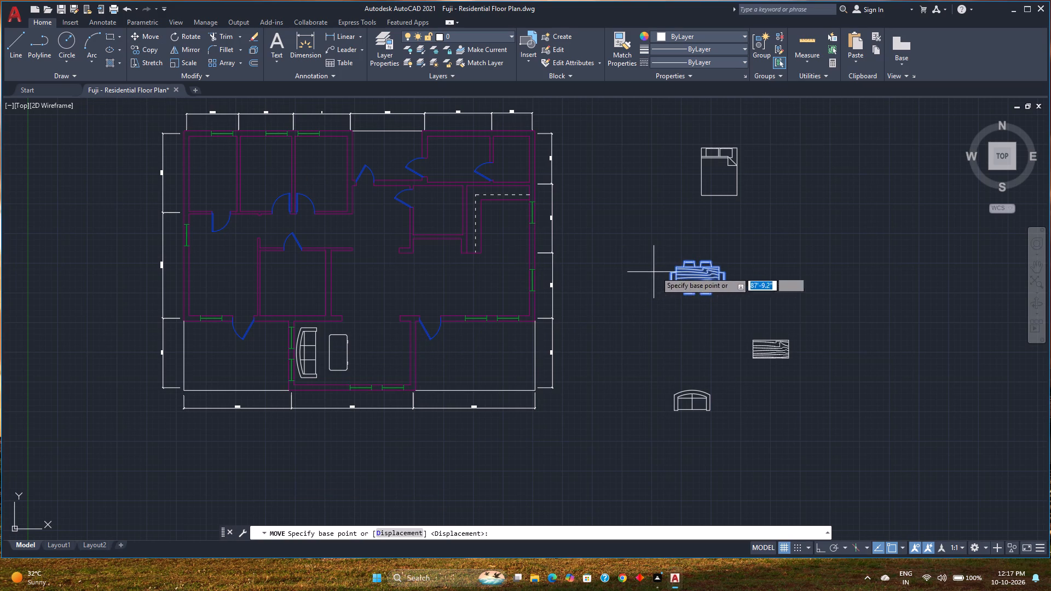
click(695, 280)
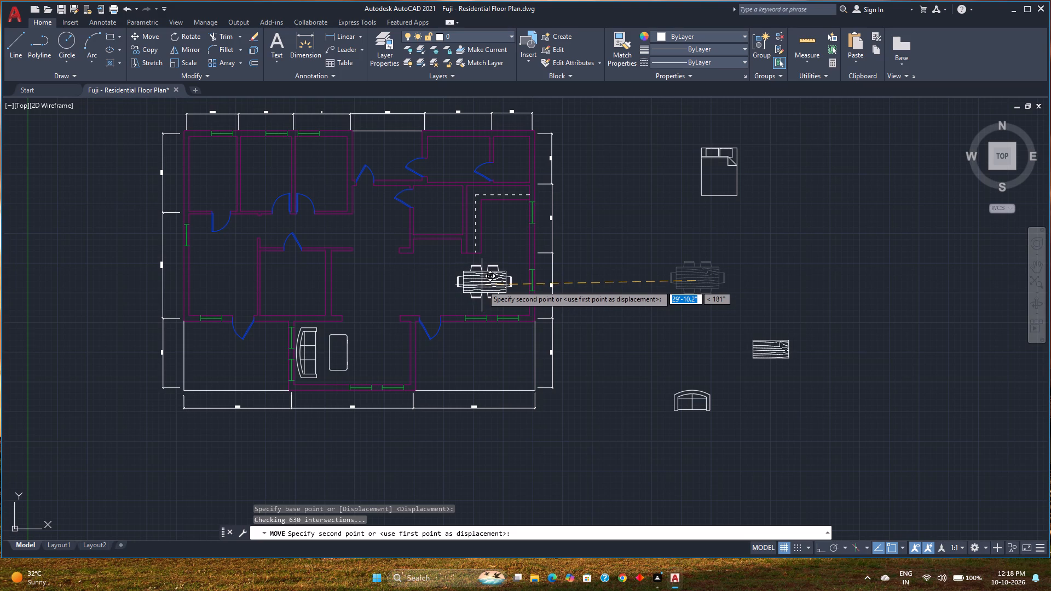
click(482, 285)
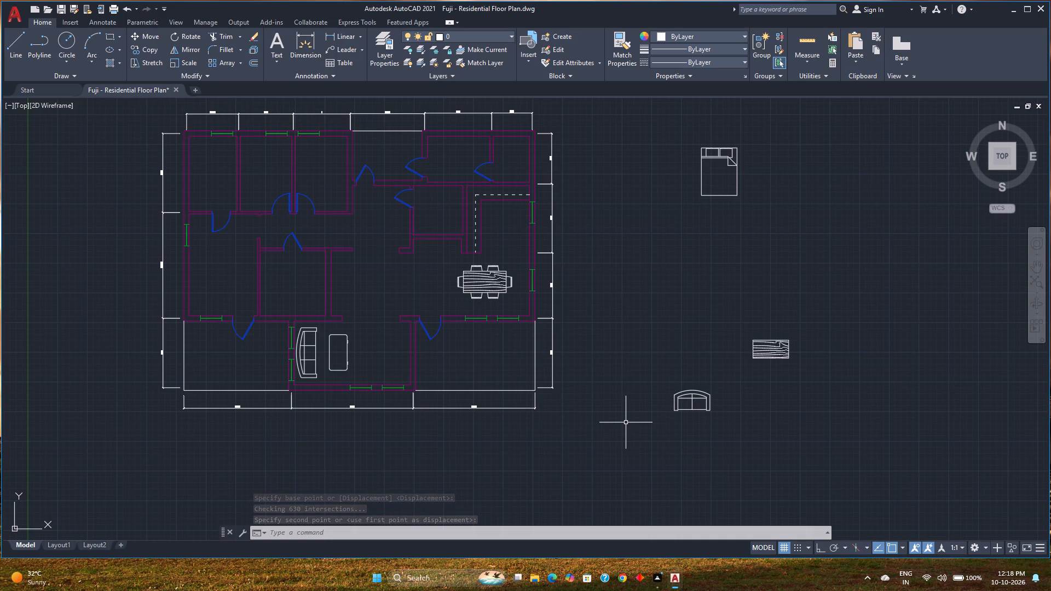
Rotate the two-seat sofa 90° counterclockwise with Ortho on, so its back faces west.
click(701, 392)
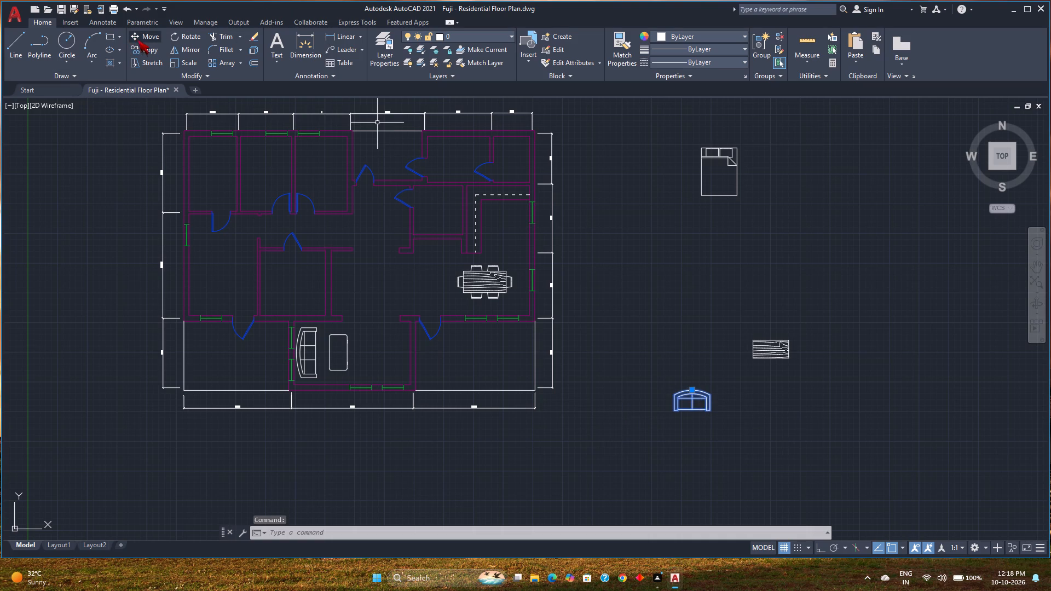
click(183, 32)
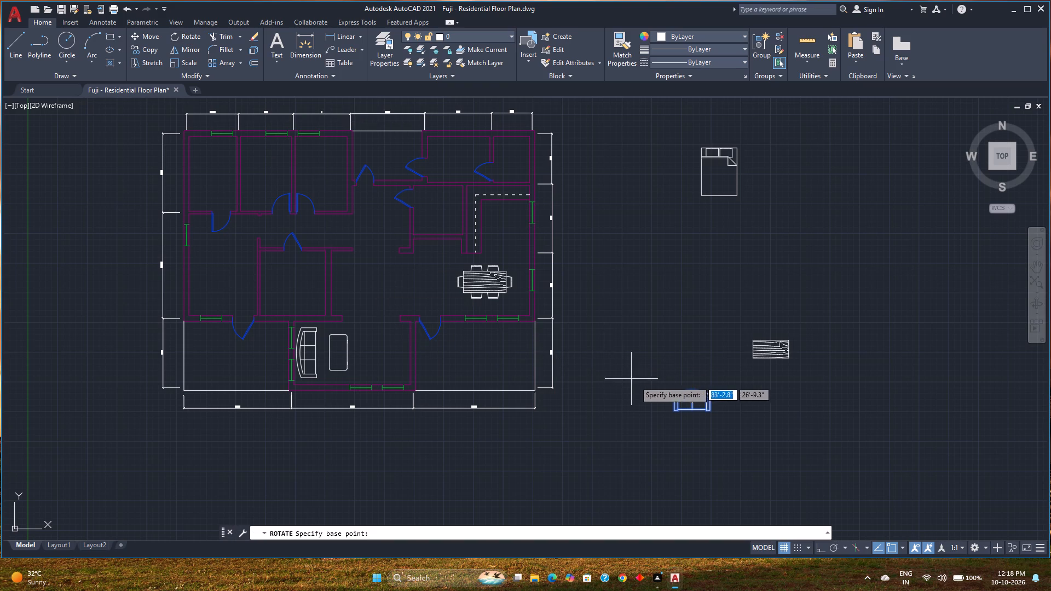
click(671, 397)
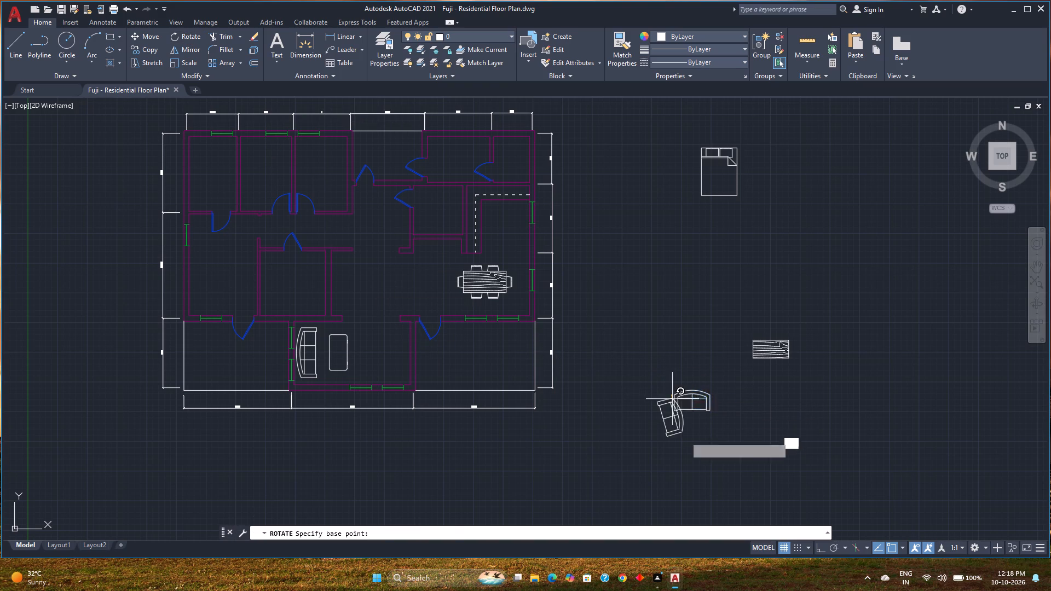
key(F8)
click(670, 340)
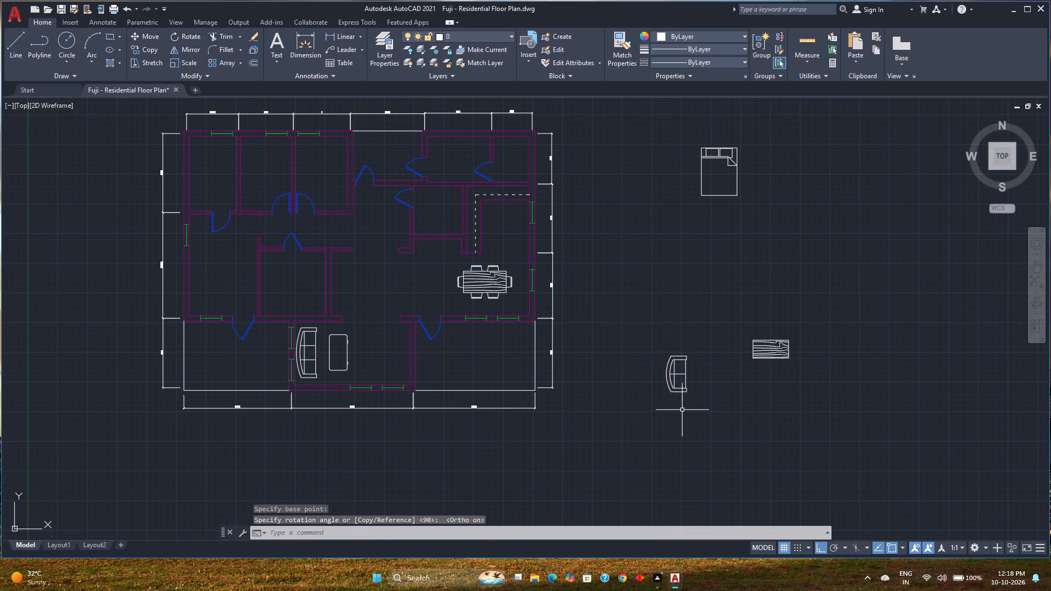
Move the two-seat sofa by its back's midpoint, with Ortho off, against the central space's west wall, north of the three-seat sofa's room.
click(674, 389)
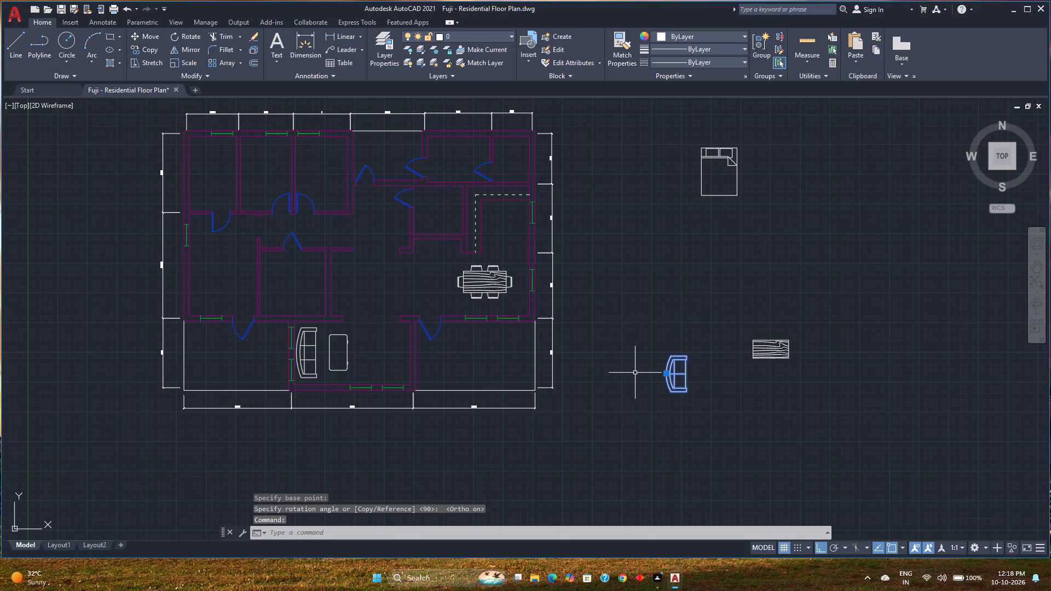
key(m)
key(Return)
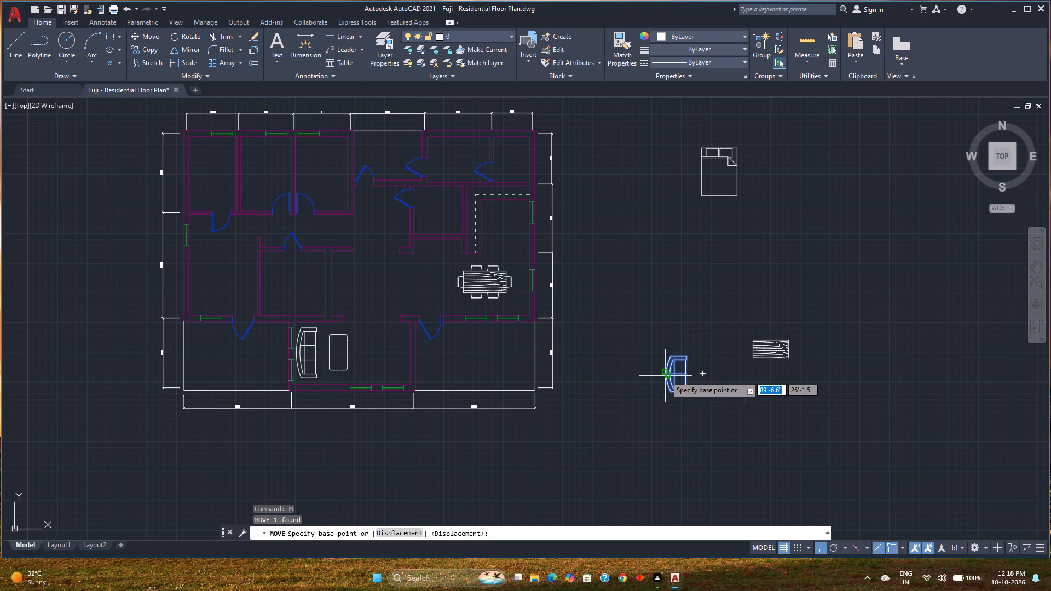
click(665, 376)
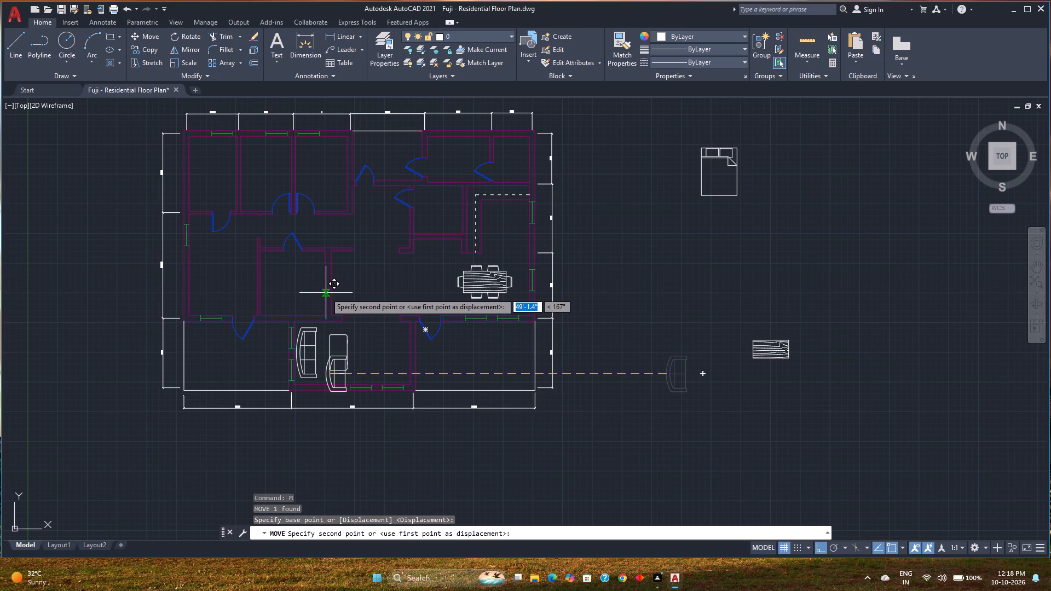
key(F8)
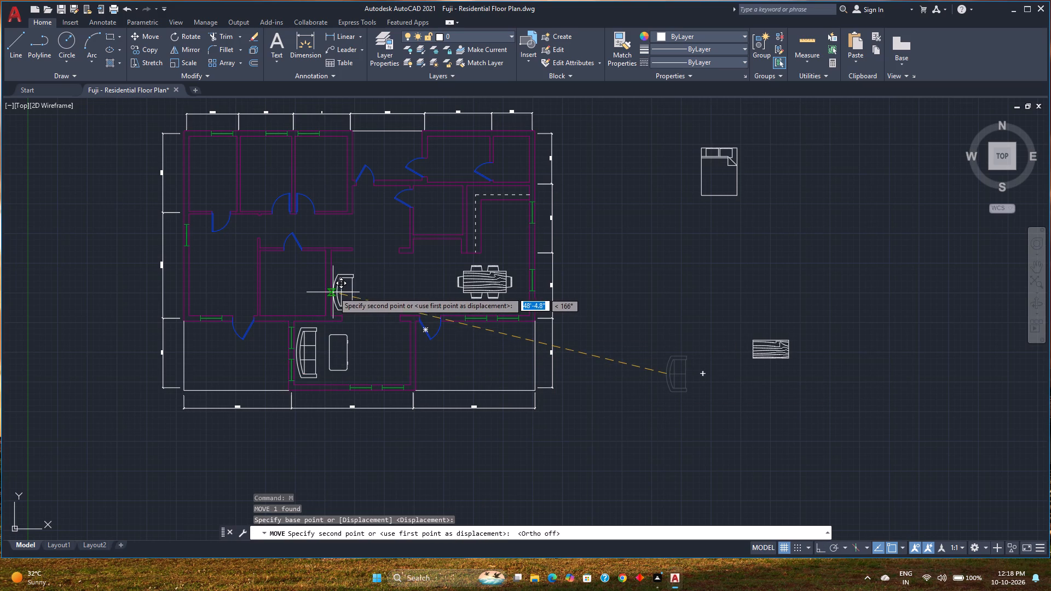
scroll(333, 292, up, 2)
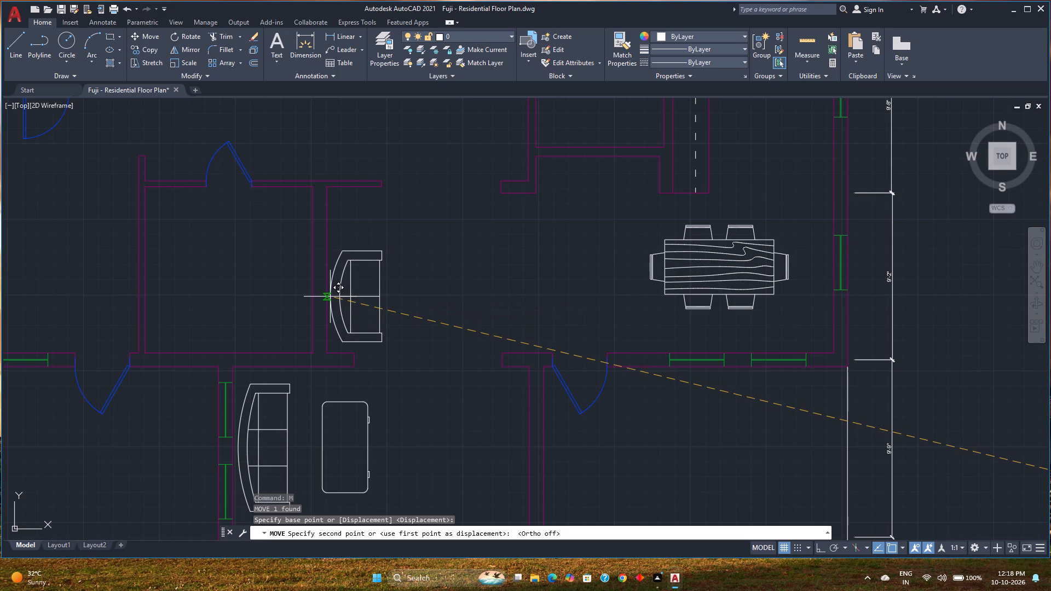
click(330, 297)
Open DesignCenter and browse to the AutoCAD 2021 folder Sample\en-us\DesignCenter to list its sample drawings.
scroll(388, 353, down, 3)
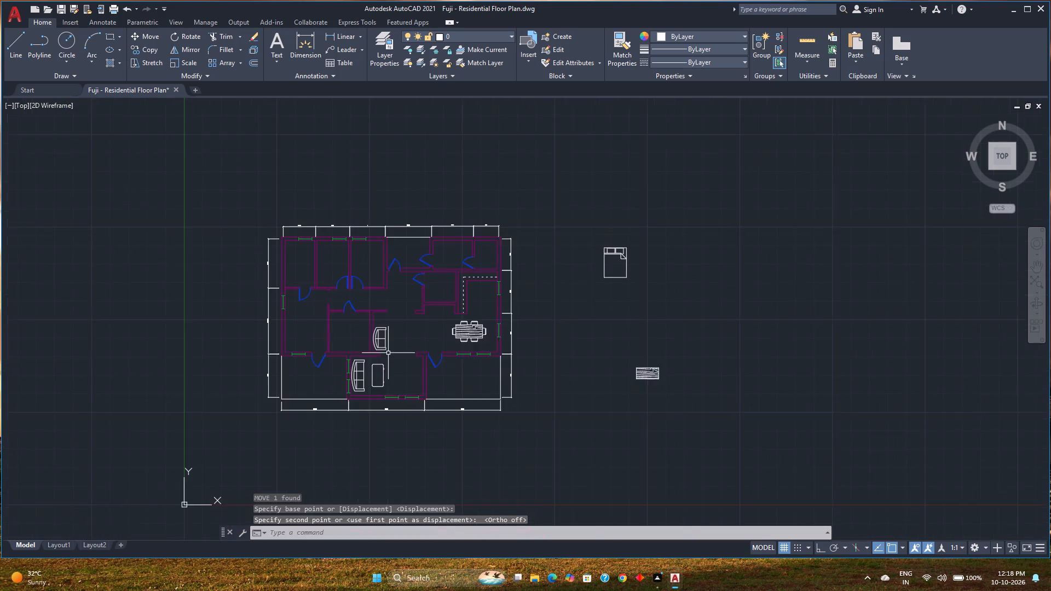
middle_drag(388, 353, 336, 335)
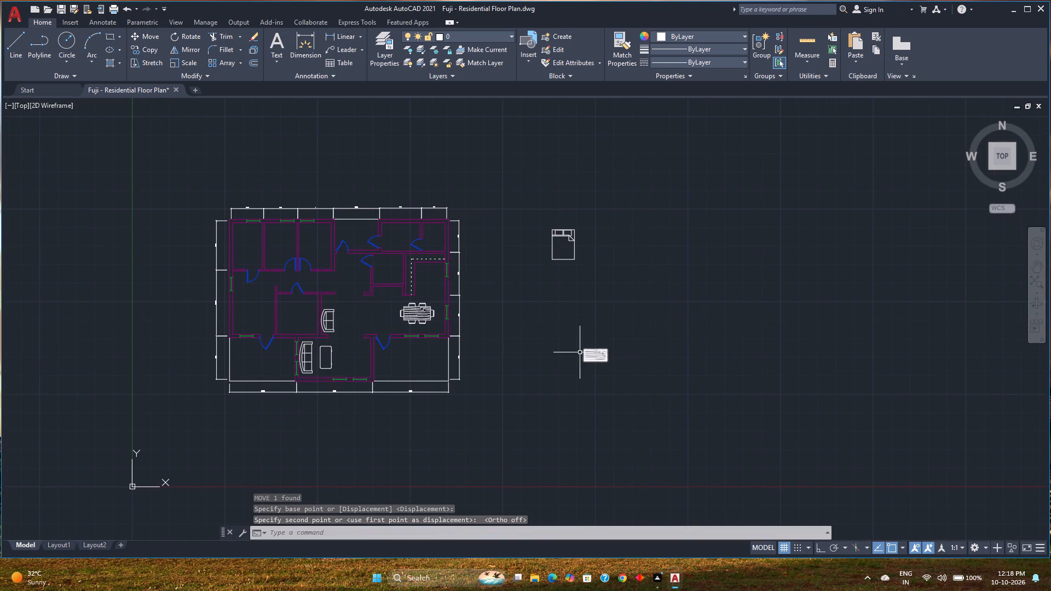
key(ctrl+2)
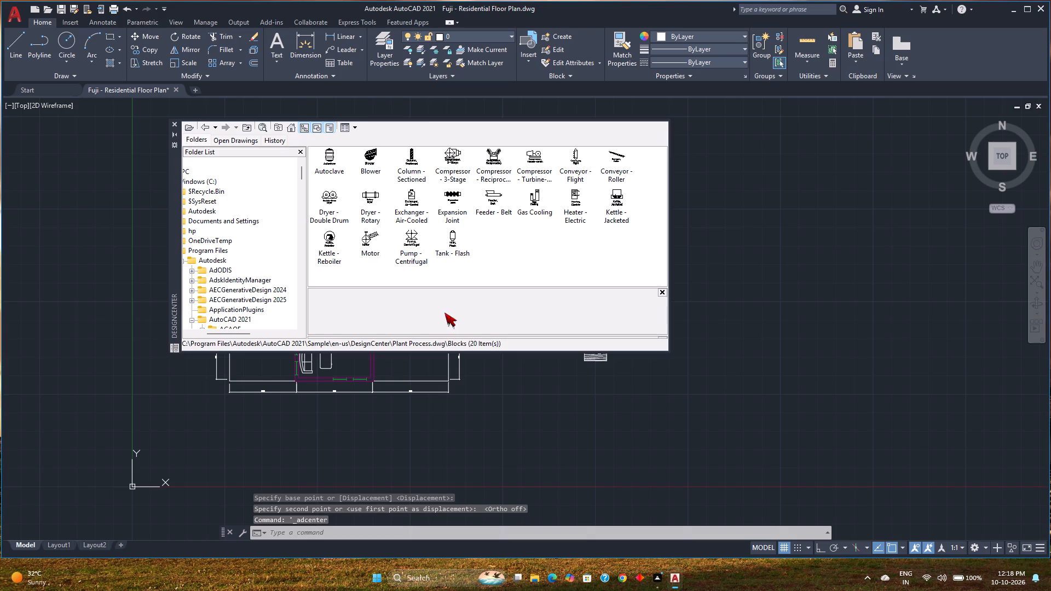
scroll(185, 268, up, 1)
drag(246, 331, 234, 332)
scroll(251, 292, up, 1)
scroll(251, 292, down, 3)
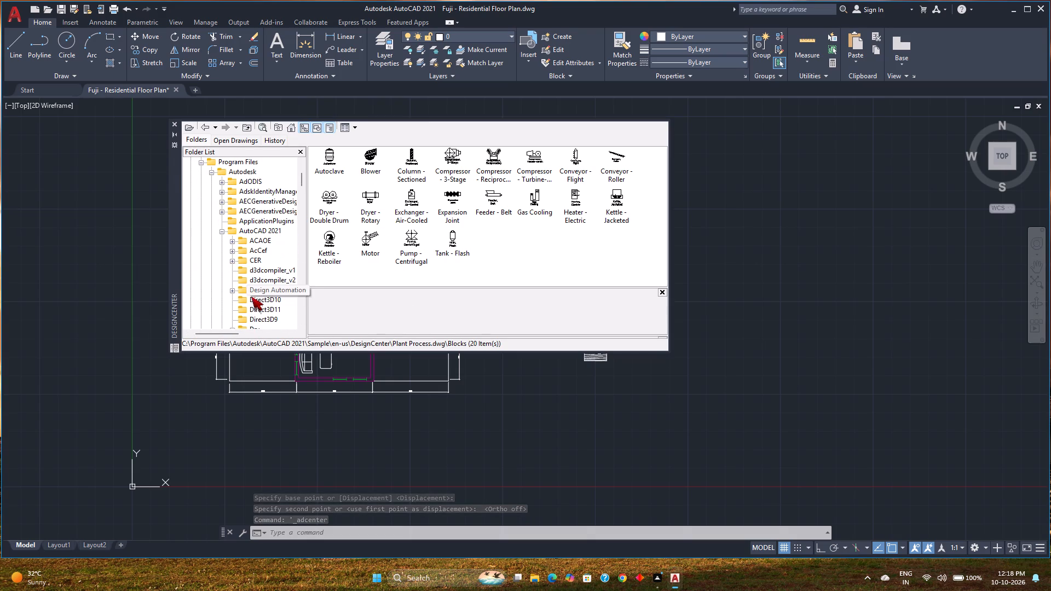
drag(236, 332, 262, 332)
scroll(249, 293, up, 4)
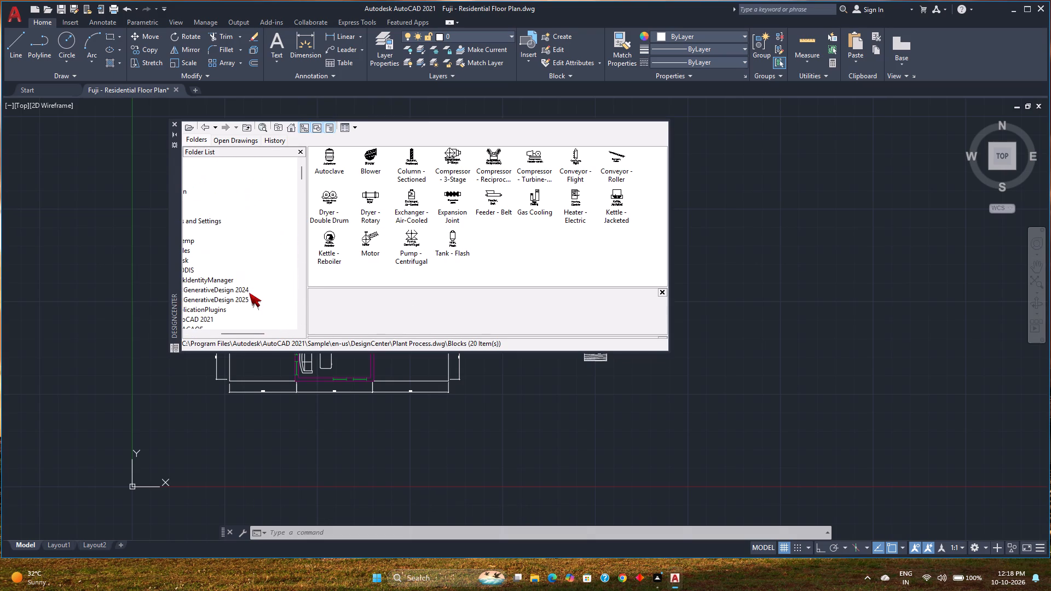
drag(250, 335, 219, 337)
scroll(249, 289, up, 3)
scroll(249, 289, down, 1)
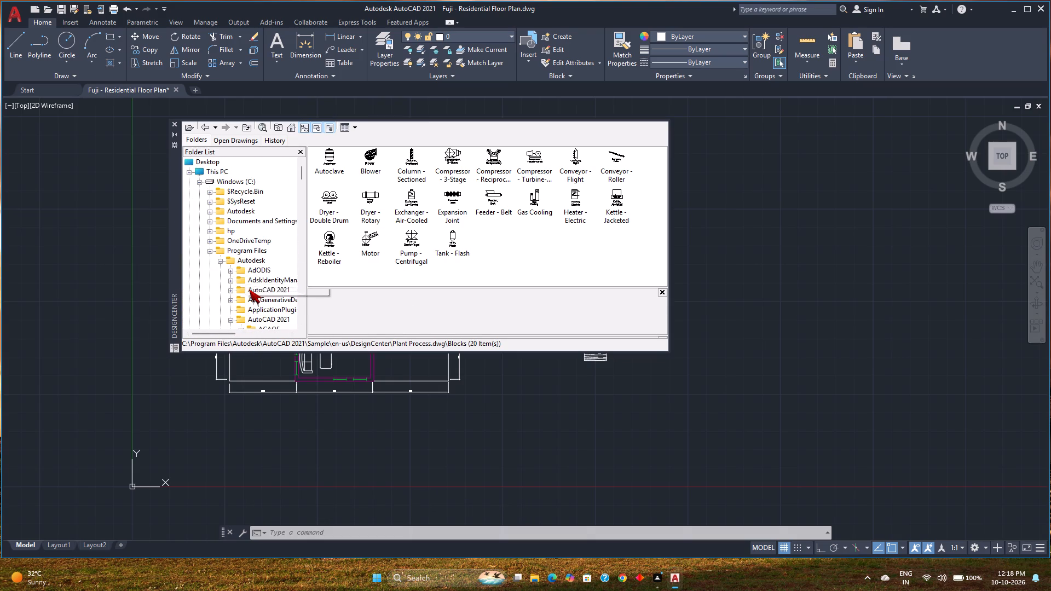
scroll(249, 289, down, 10)
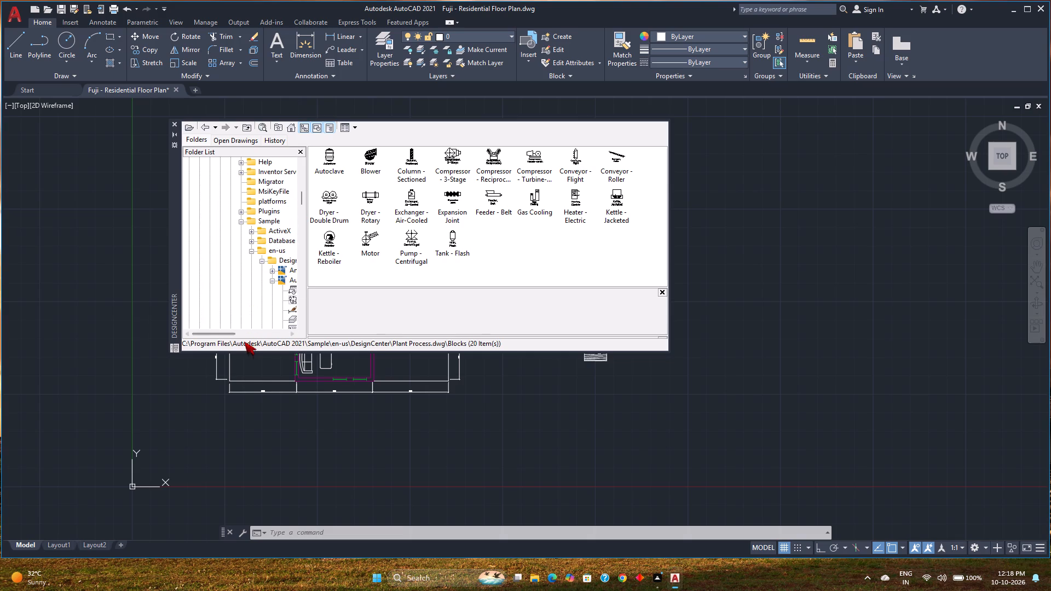
drag(230, 335, 263, 334)
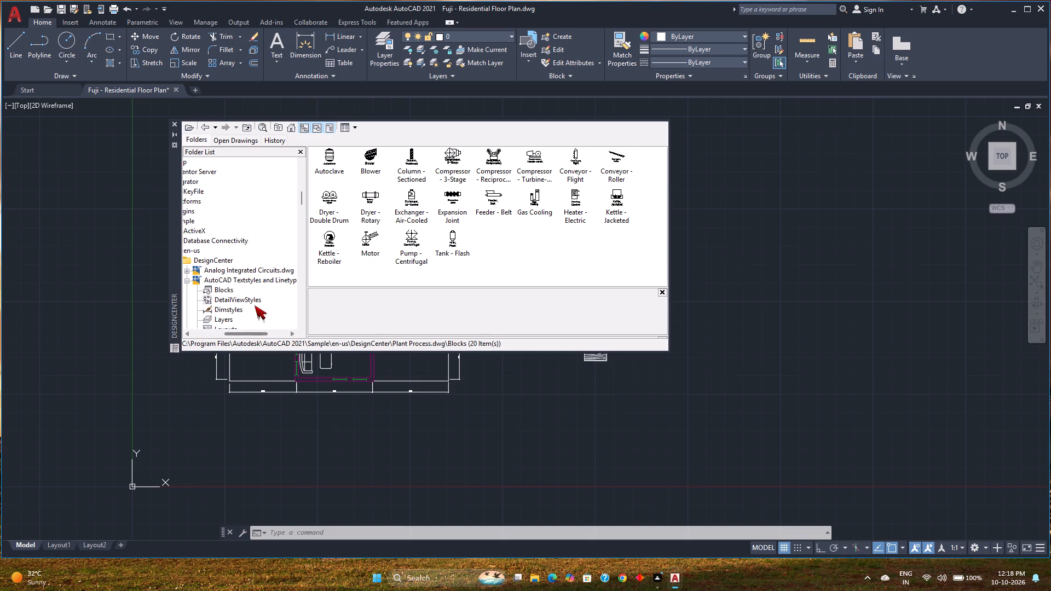
click(205, 260)
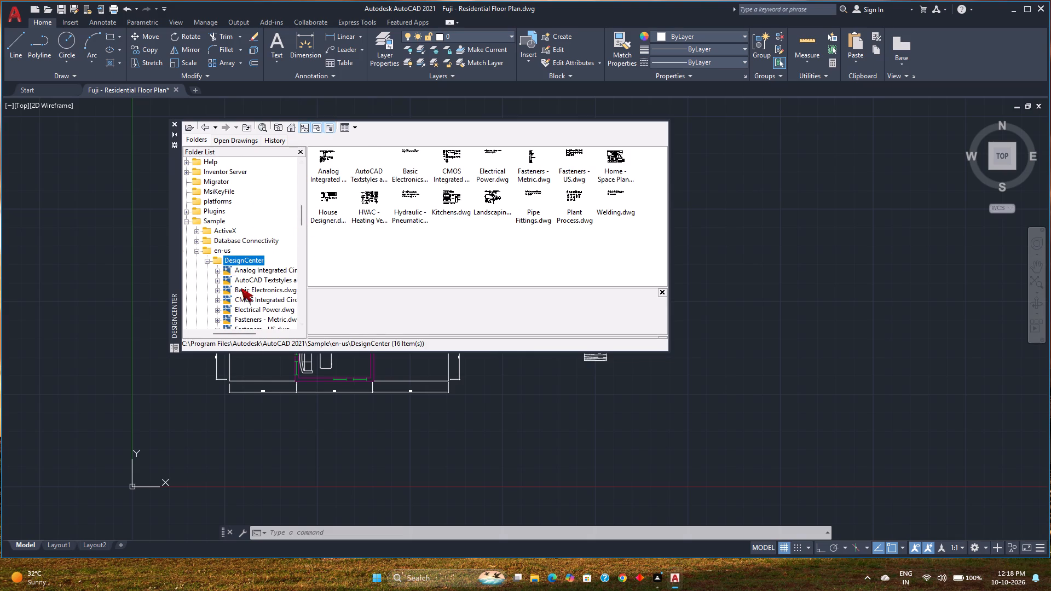
scroll(247, 253, down, 2)
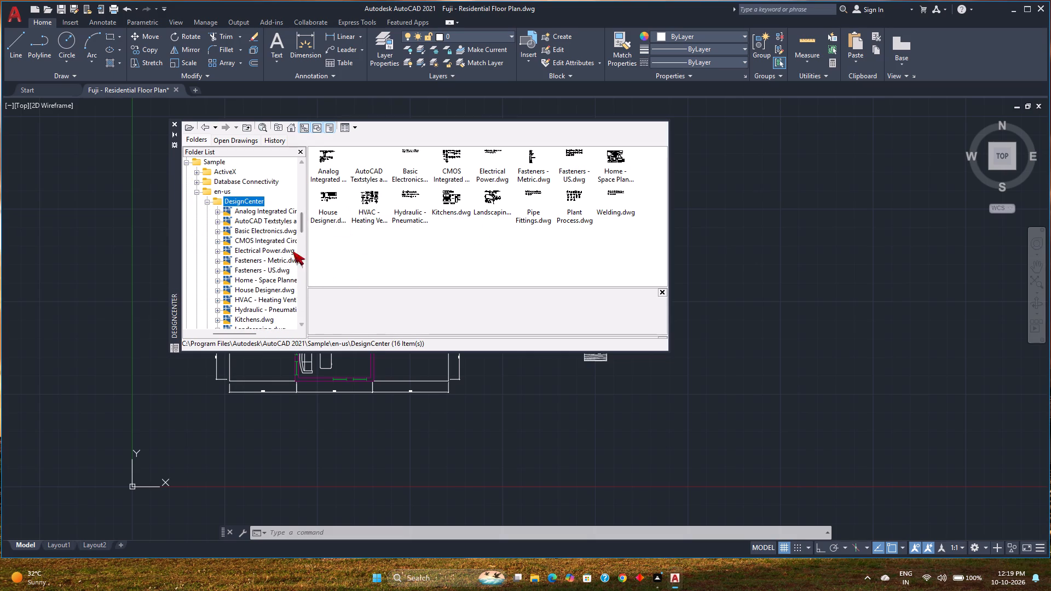
Preview the DesignCenter sample drawings, including Plant Process, House Designer, Fasteners and Home - Space Planner, to examine which contain furniture.
click(615, 159)
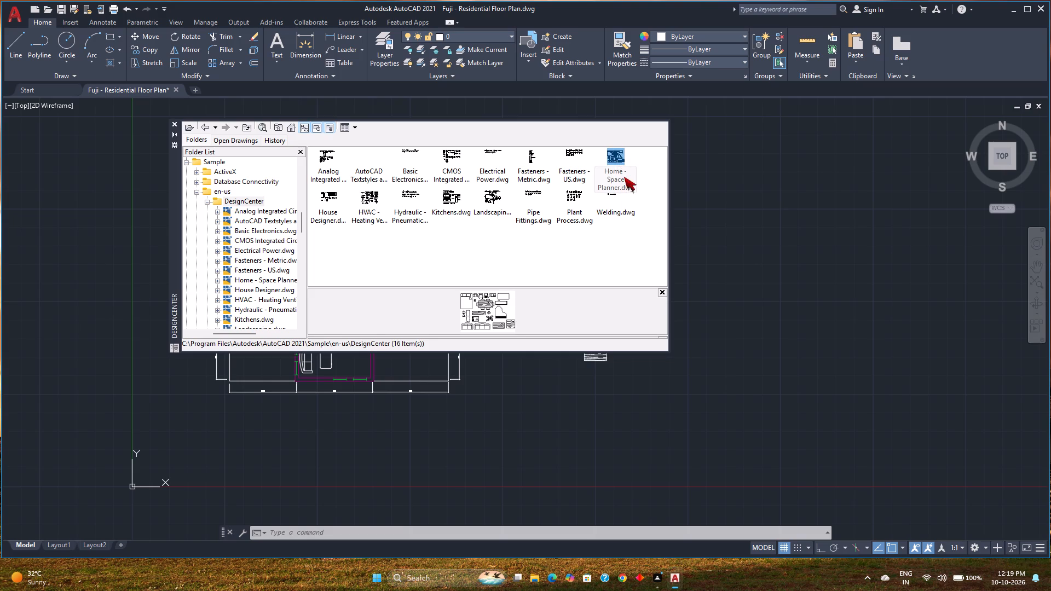
click(618, 207)
click(579, 200)
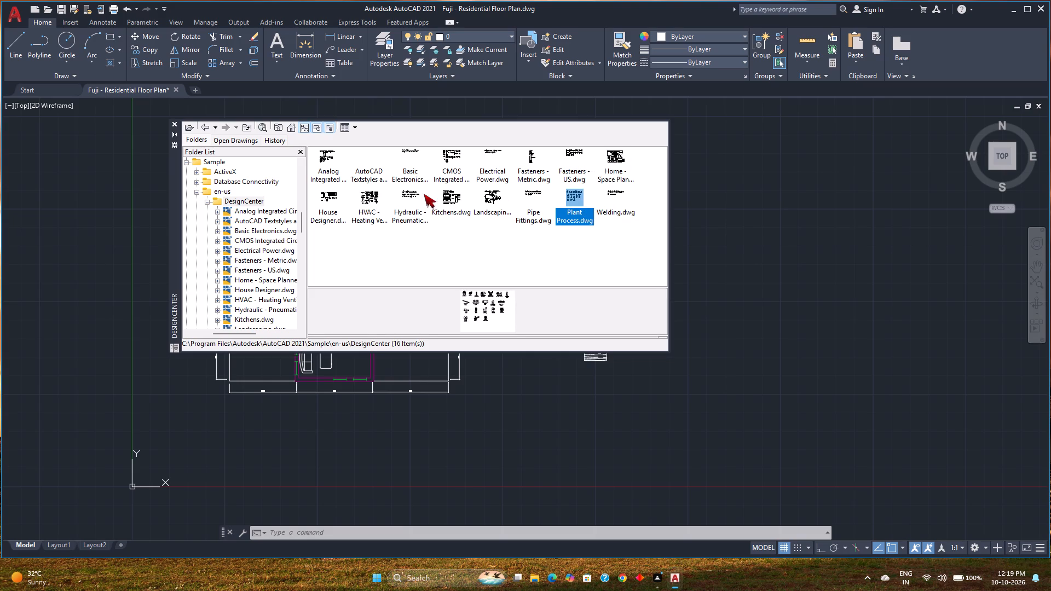
click(362, 198)
click(329, 200)
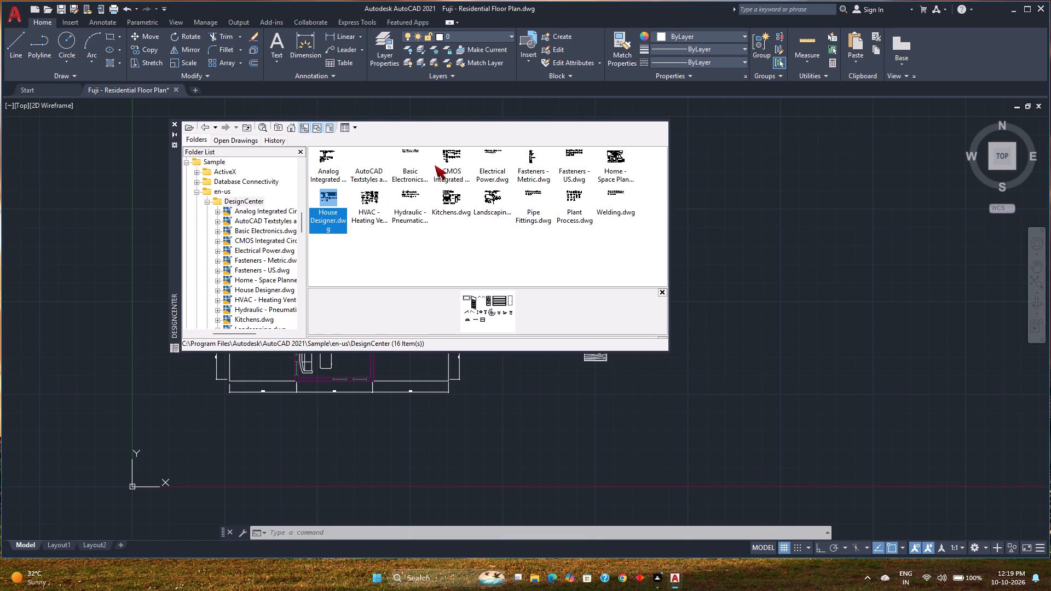
click(372, 163)
click(575, 157)
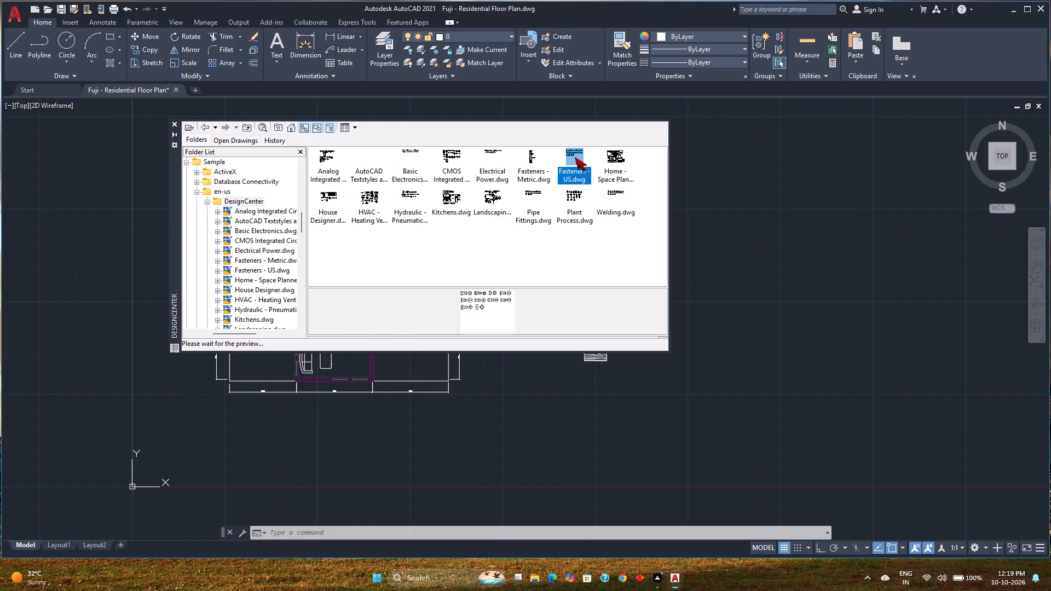
click(532, 159)
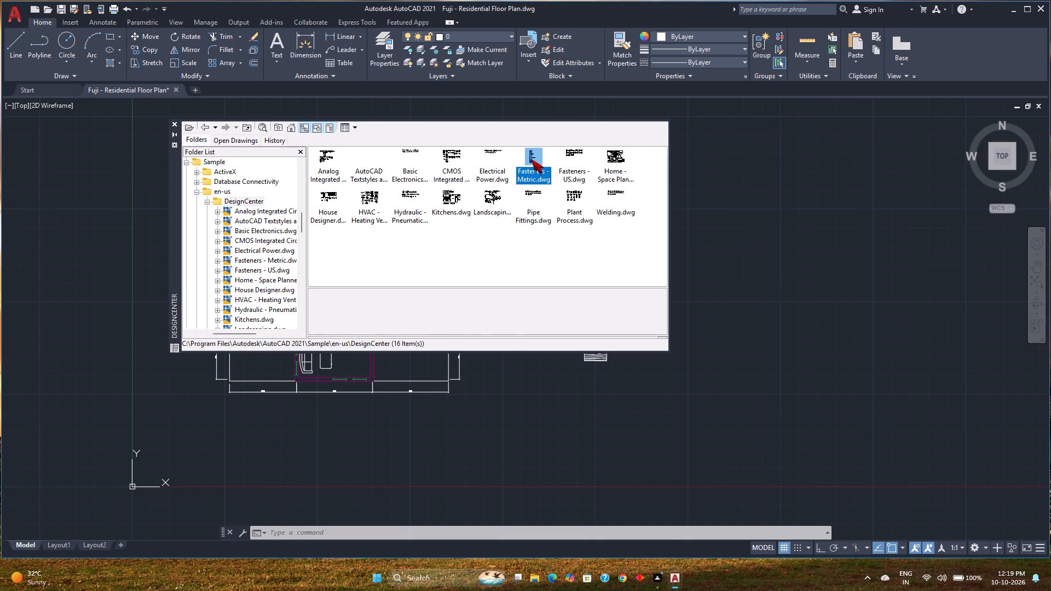
click(607, 157)
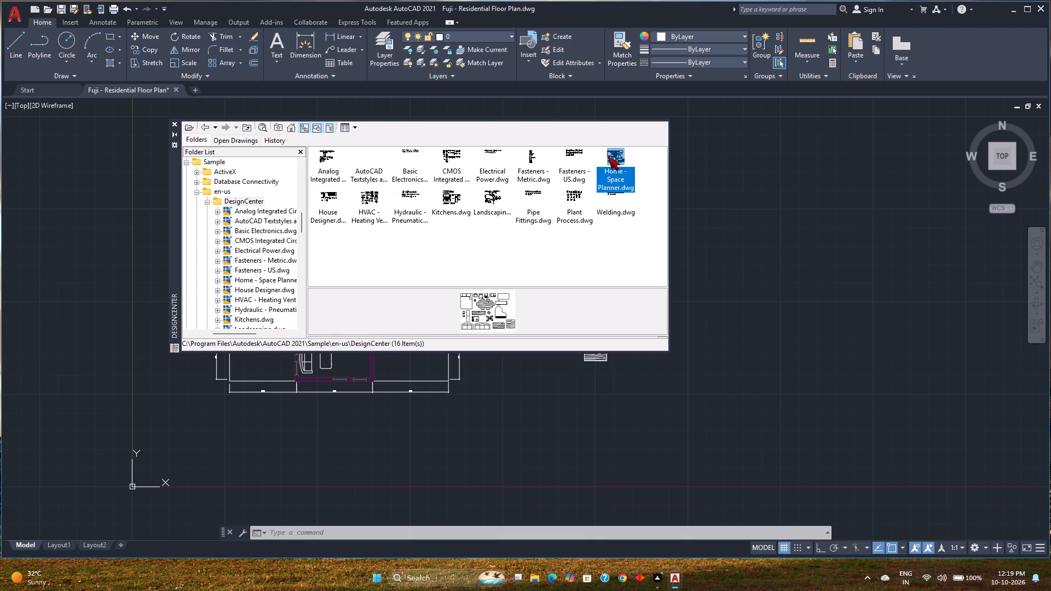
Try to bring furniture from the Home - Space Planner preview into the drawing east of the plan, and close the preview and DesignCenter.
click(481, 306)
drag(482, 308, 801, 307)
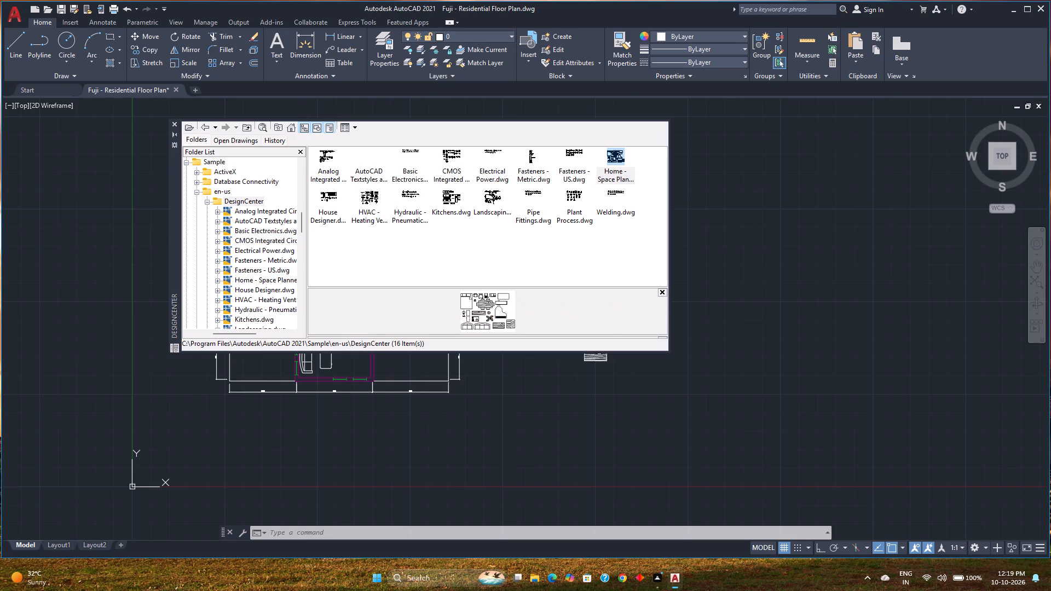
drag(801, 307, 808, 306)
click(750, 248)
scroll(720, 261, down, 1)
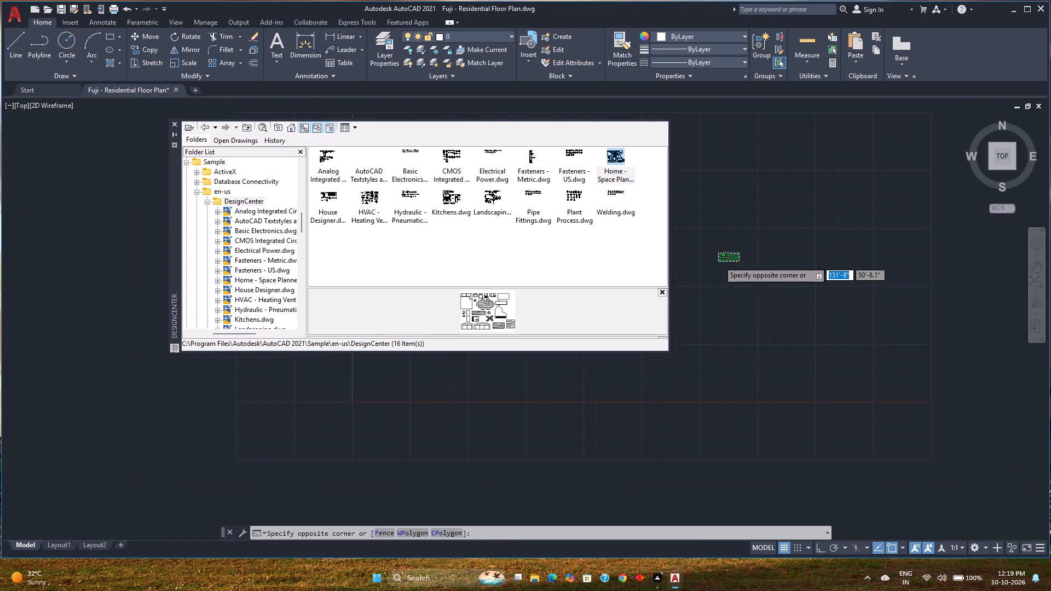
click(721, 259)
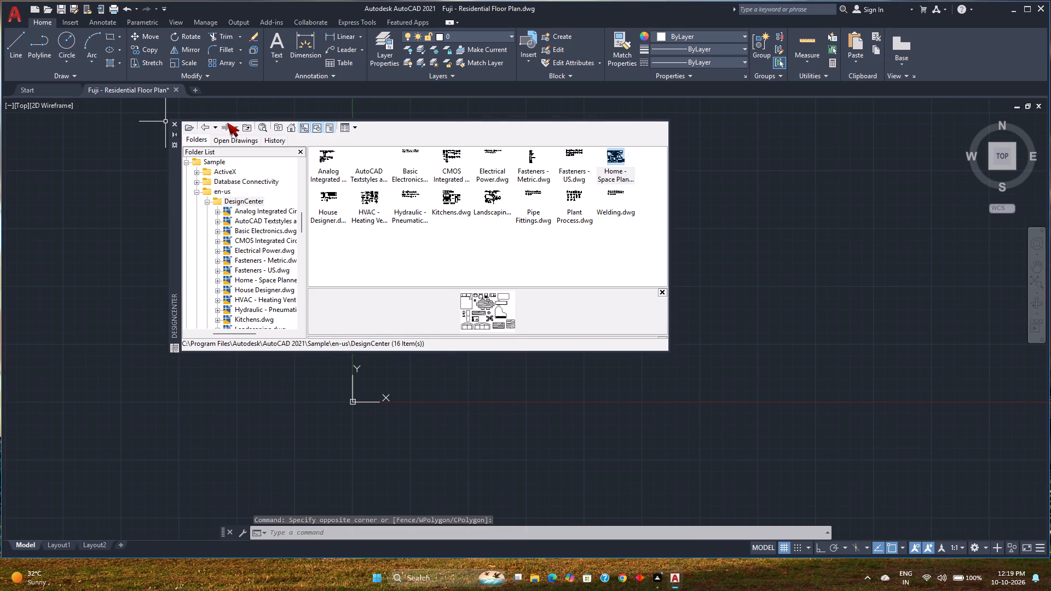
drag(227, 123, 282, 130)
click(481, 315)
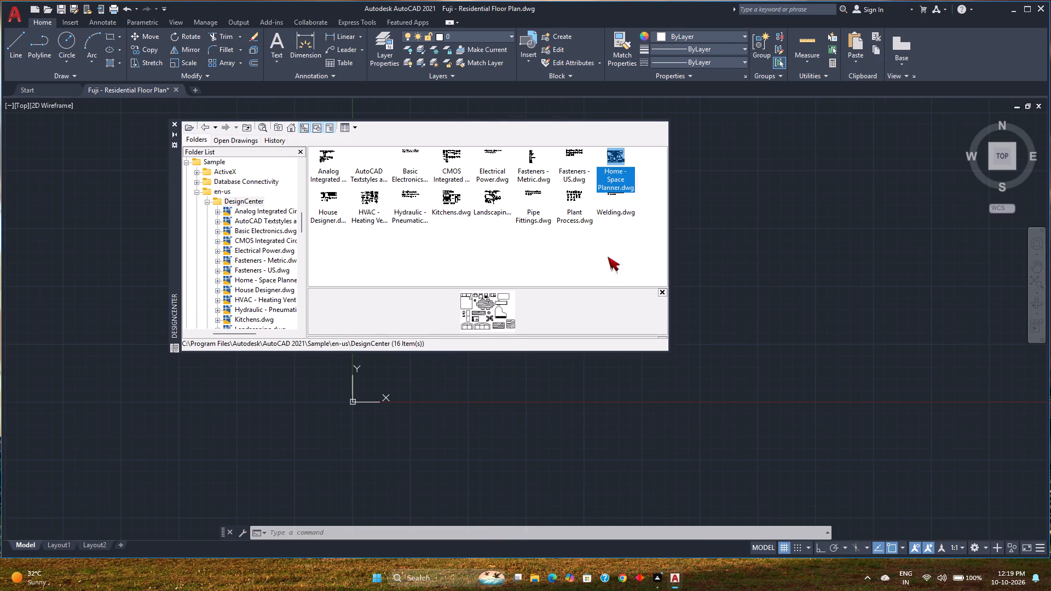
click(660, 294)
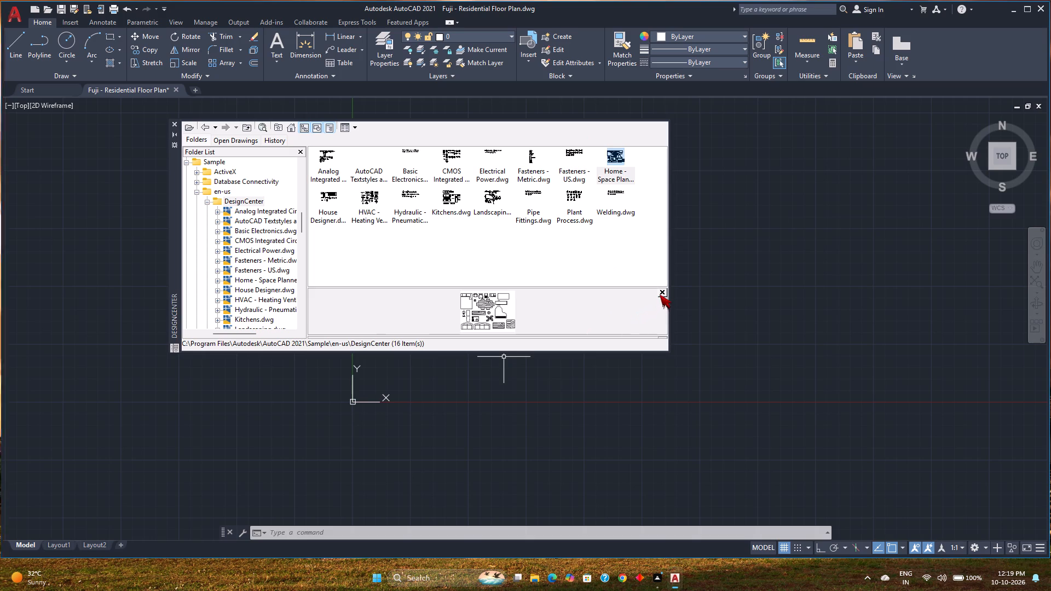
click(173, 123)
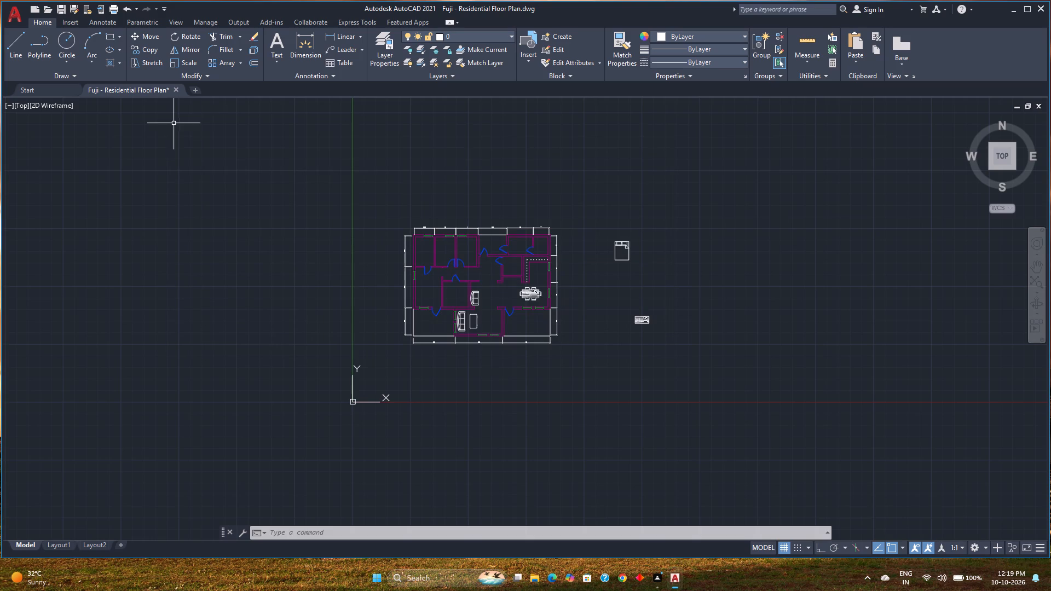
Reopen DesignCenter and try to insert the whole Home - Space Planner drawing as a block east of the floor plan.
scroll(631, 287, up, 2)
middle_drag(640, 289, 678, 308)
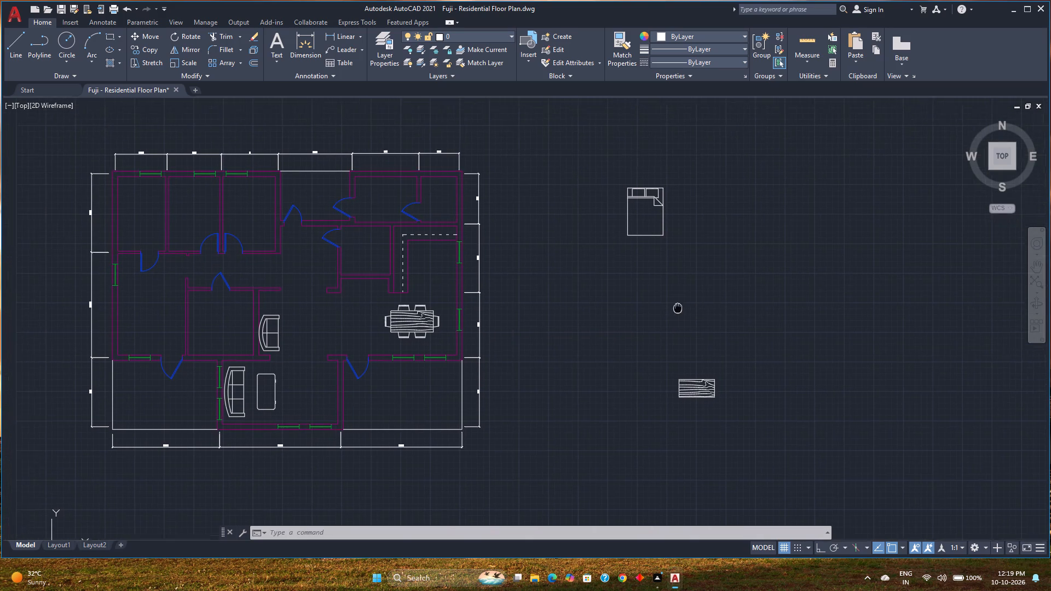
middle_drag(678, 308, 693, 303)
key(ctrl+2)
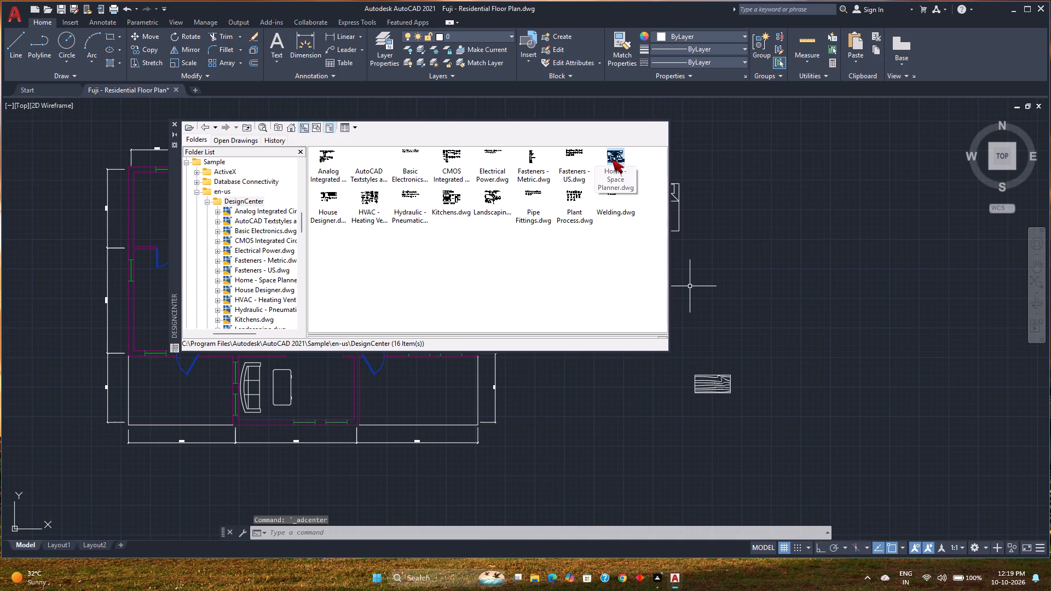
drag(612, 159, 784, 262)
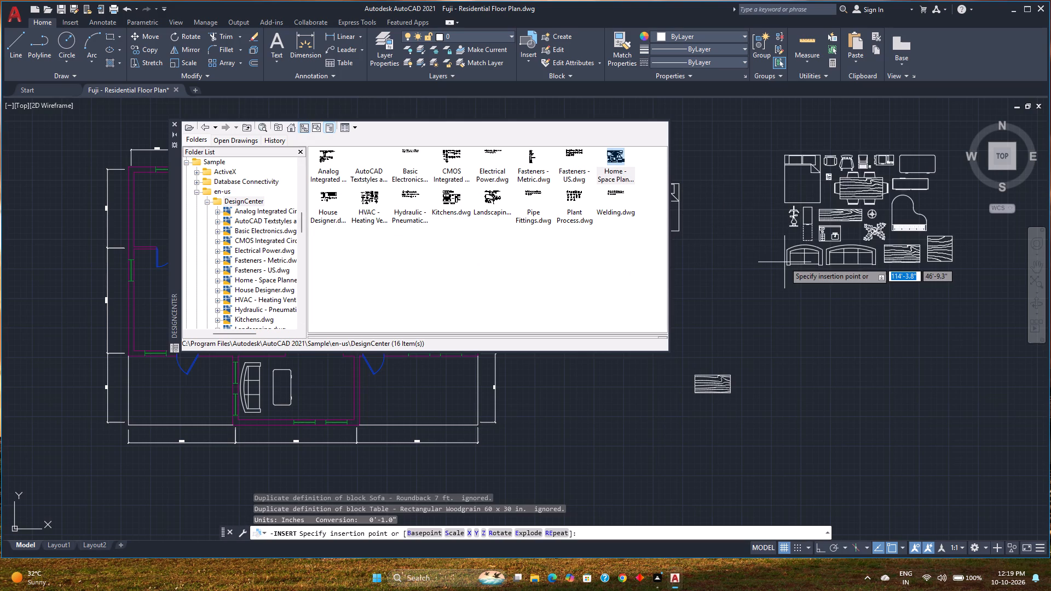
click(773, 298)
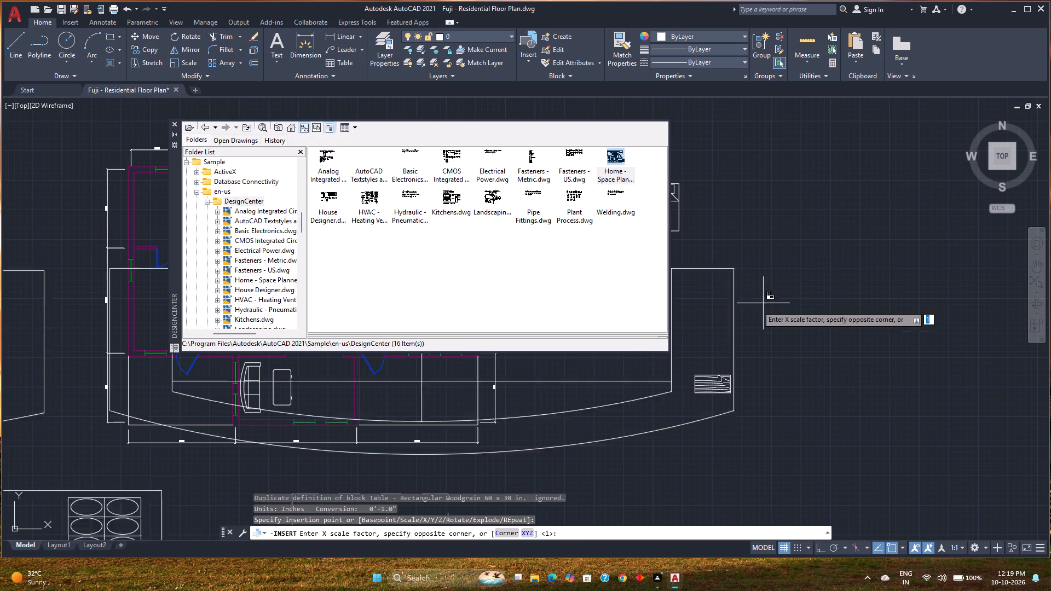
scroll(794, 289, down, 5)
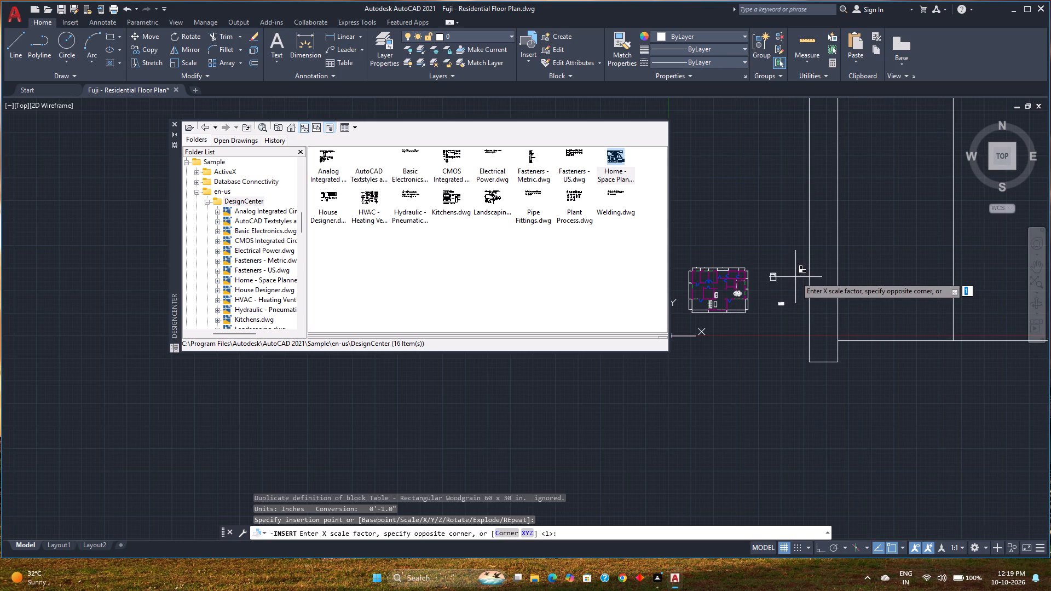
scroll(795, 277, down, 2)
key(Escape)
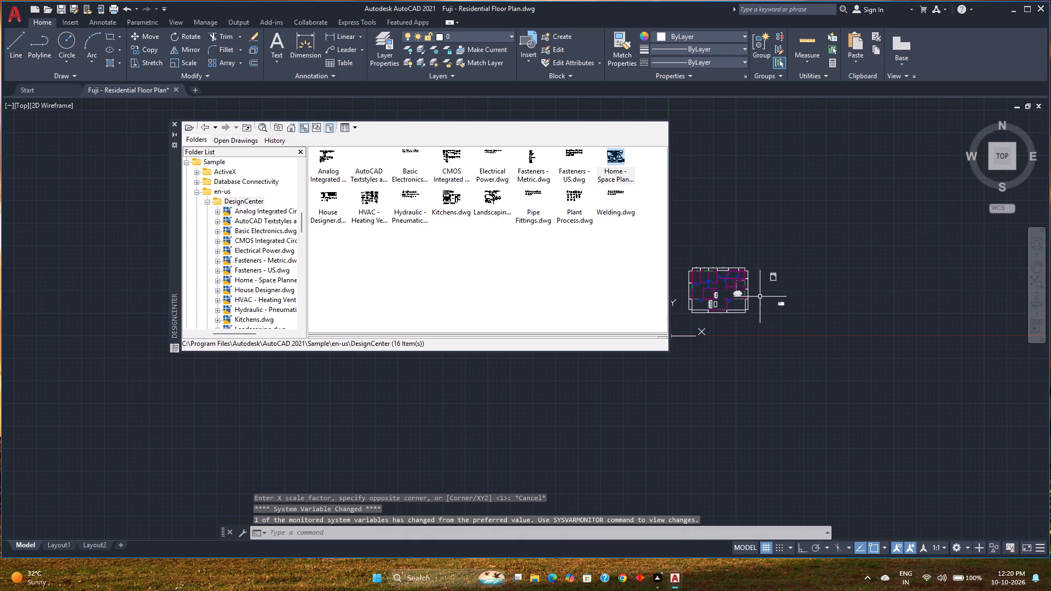
Open the Blocks collection of Home - Space Planner.dwg in DesignCenter.
middle_drag(779, 294, 579, 372)
scroll(569, 369, up, 3)
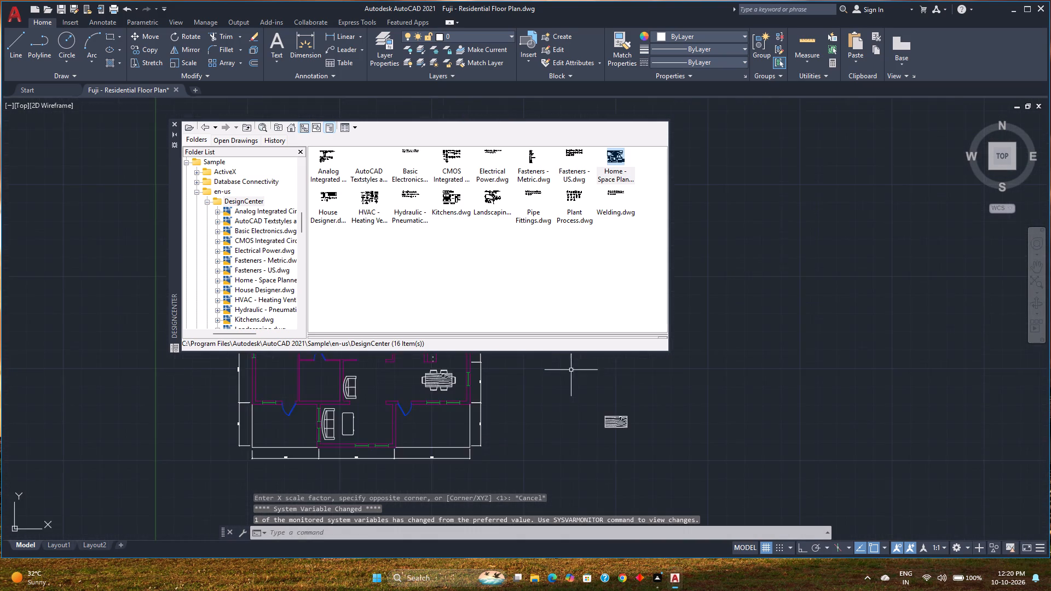
scroll(588, 370, up, 1)
scroll(492, 382, up, 1)
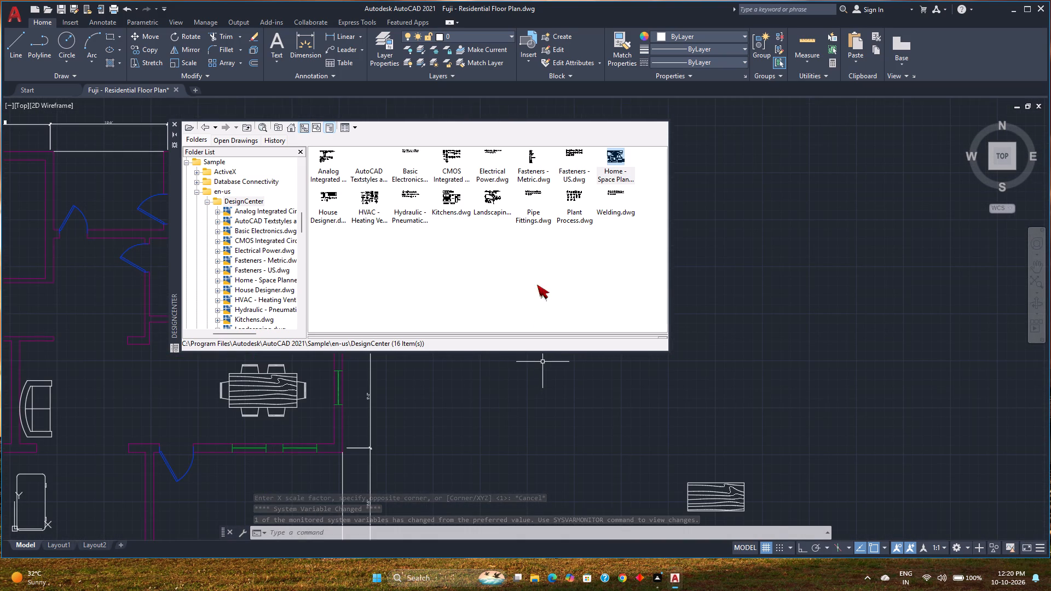
click(615, 160)
double_click(615, 160)
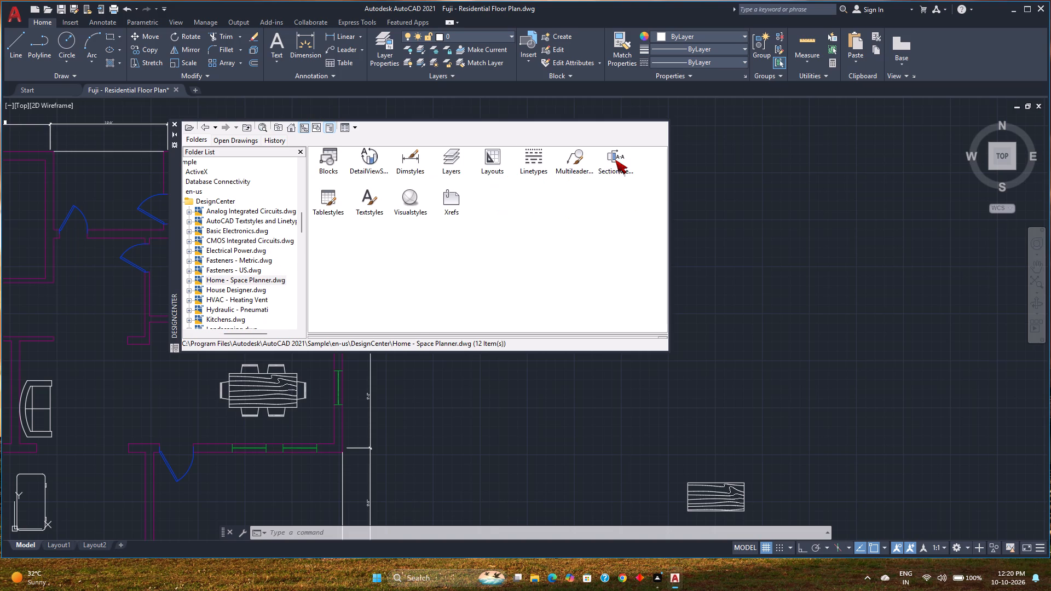
double_click(330, 166)
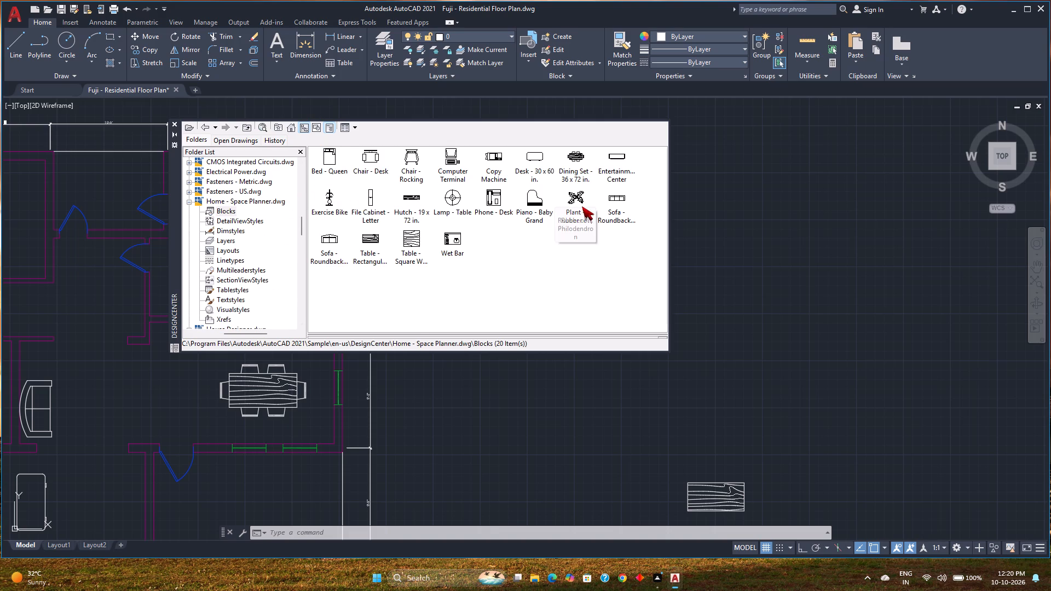
Insert the Entertainment Center, Hutch - 19 x 72 in. and Chair - Rocking blocks in the empty area east of the floor plan.
click(617, 157)
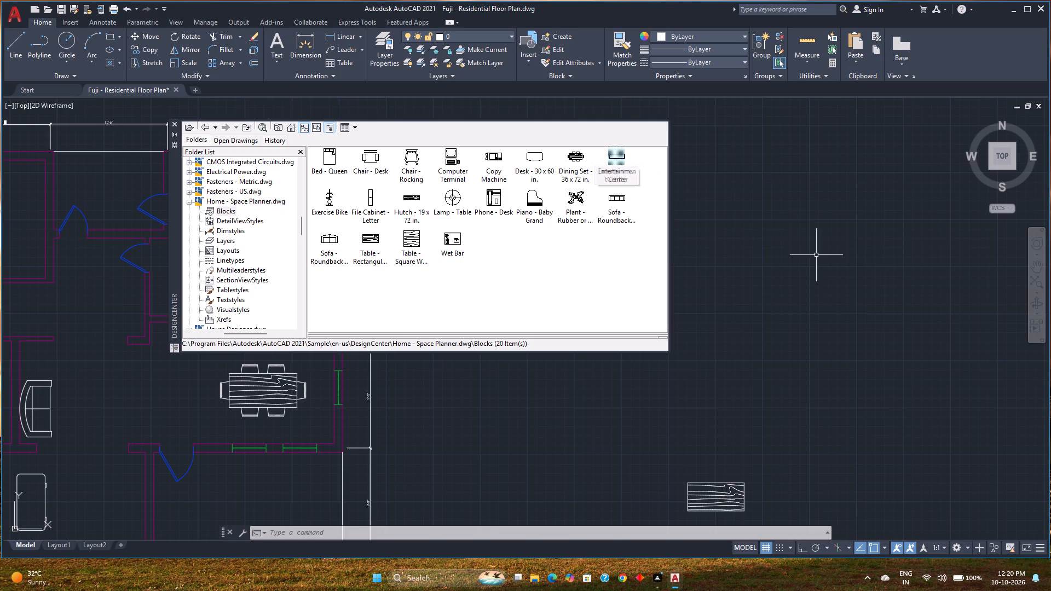
drag(608, 155, 790, 232)
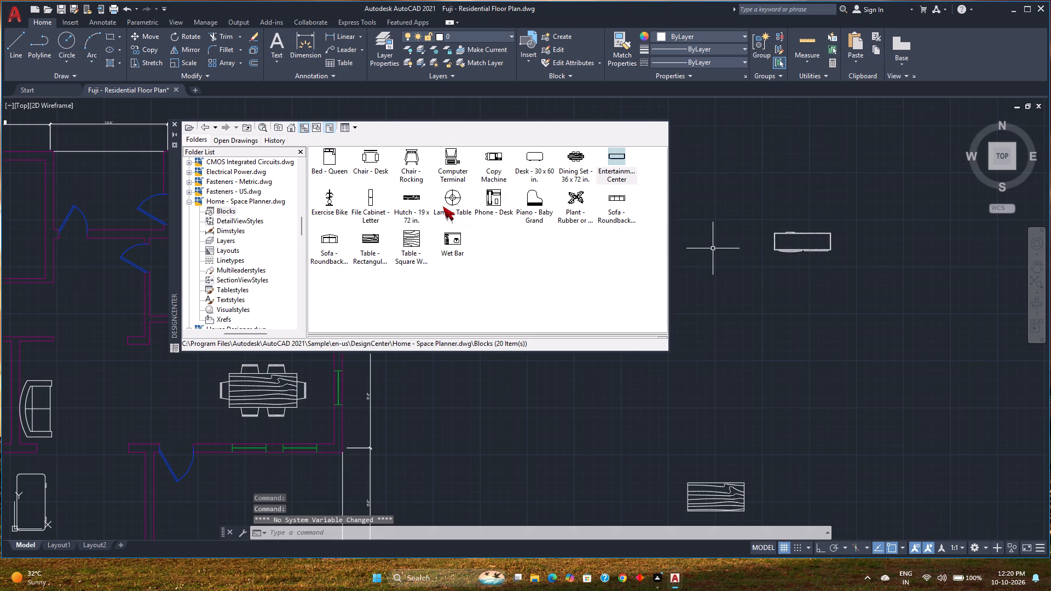
drag(413, 199, 735, 330)
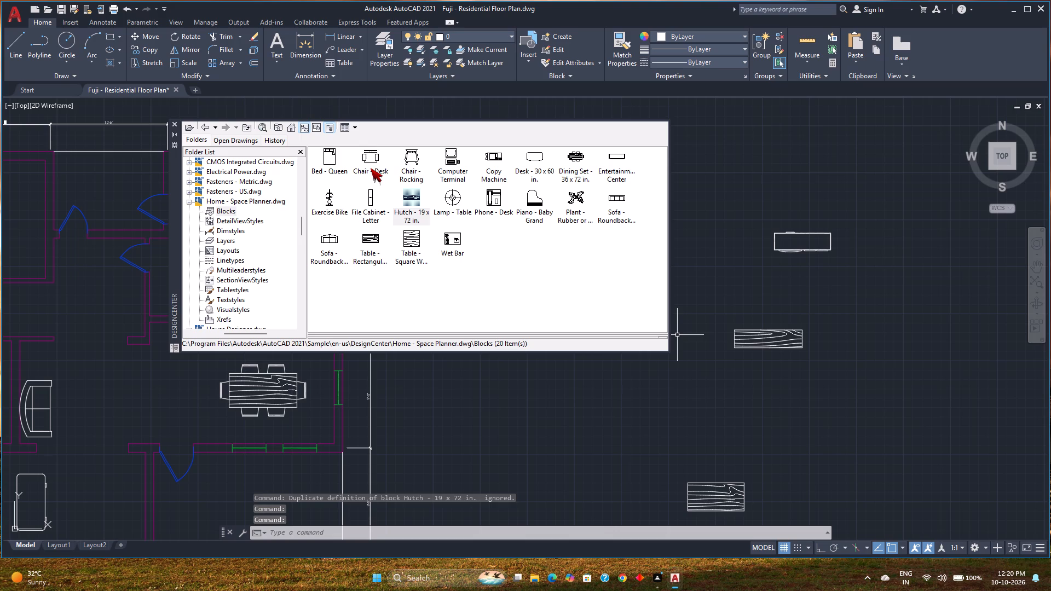
drag(369, 159, 360, 184)
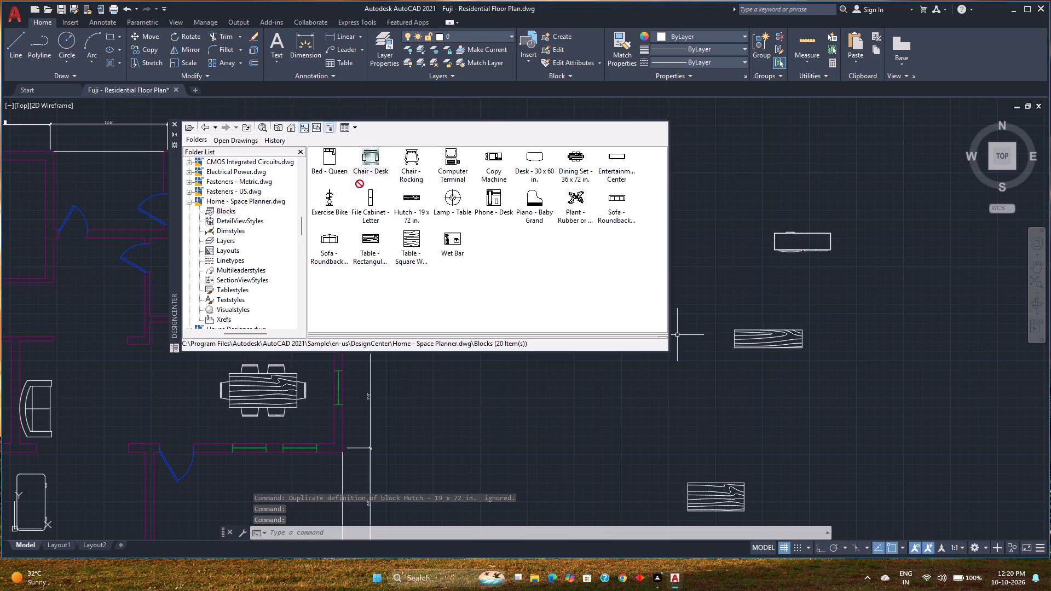
drag(360, 184, 364, 163)
drag(412, 158, 731, 379)
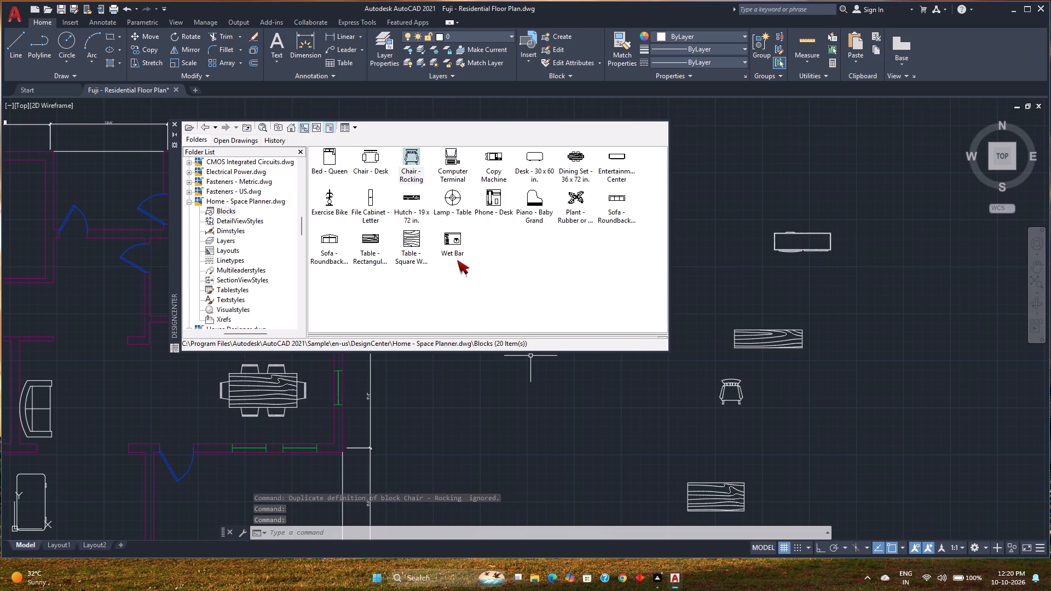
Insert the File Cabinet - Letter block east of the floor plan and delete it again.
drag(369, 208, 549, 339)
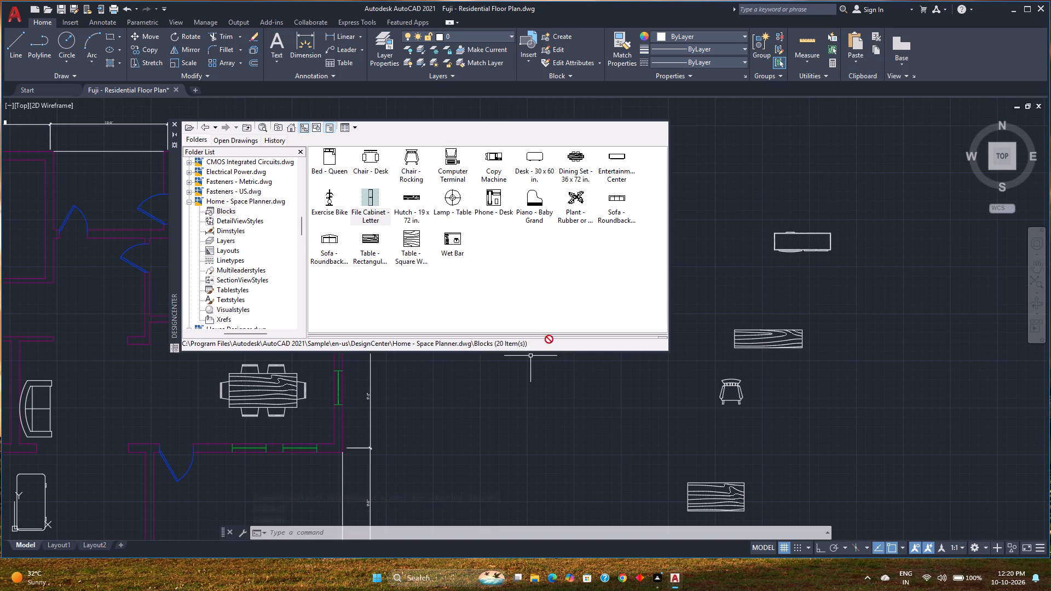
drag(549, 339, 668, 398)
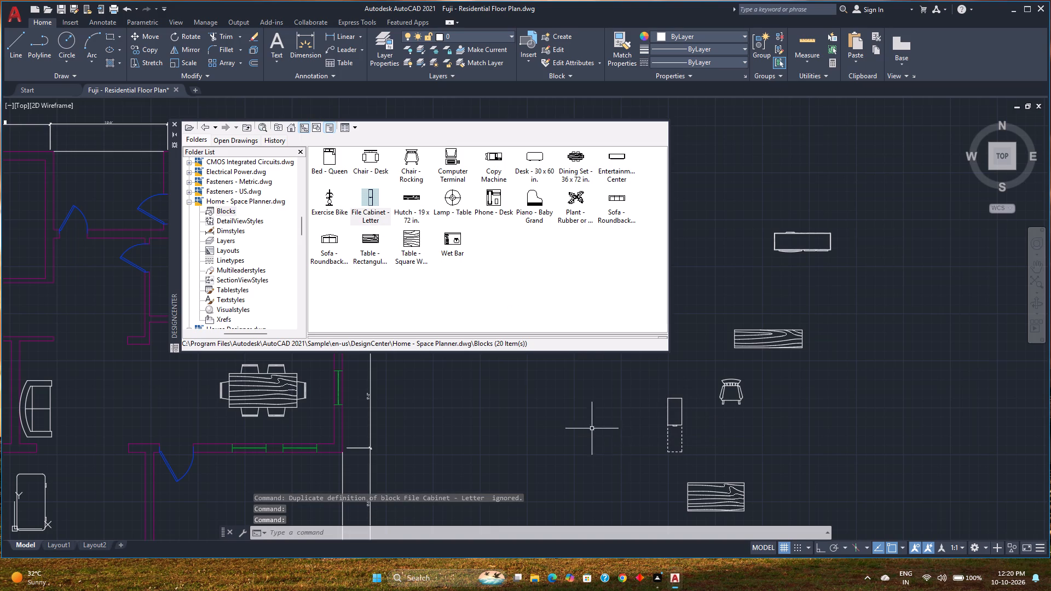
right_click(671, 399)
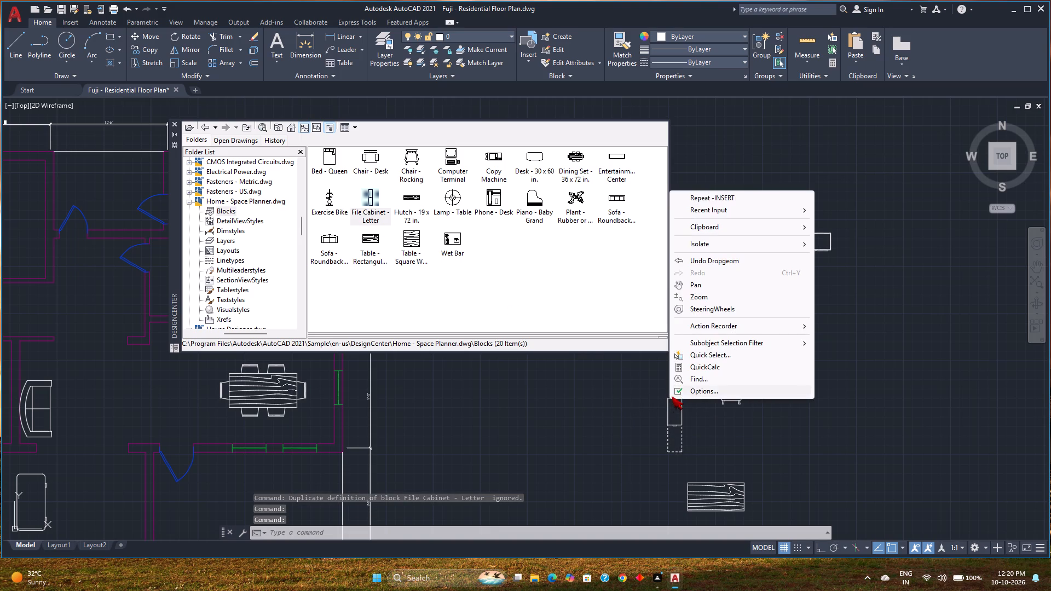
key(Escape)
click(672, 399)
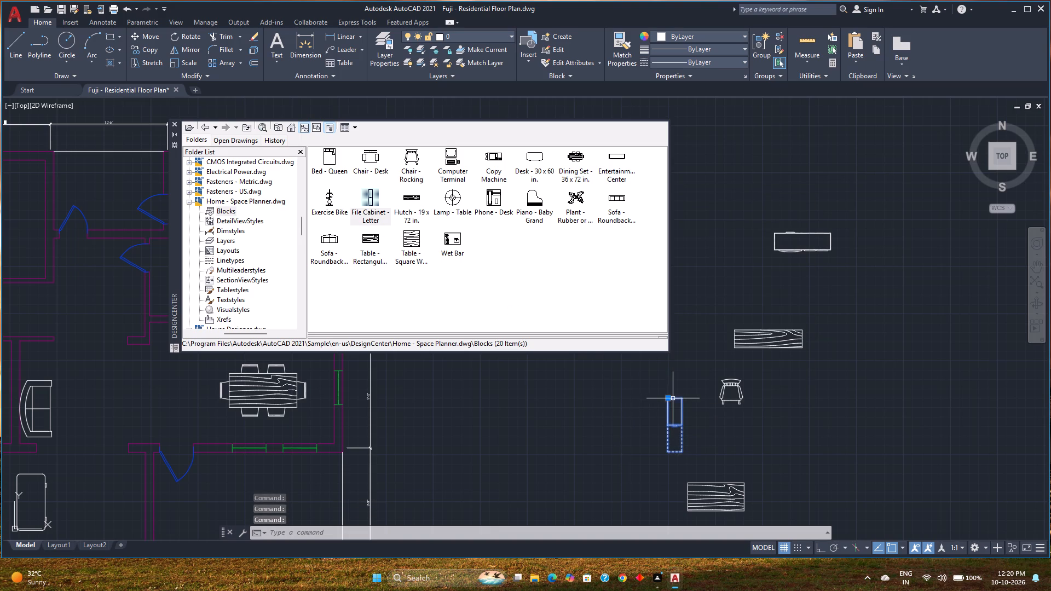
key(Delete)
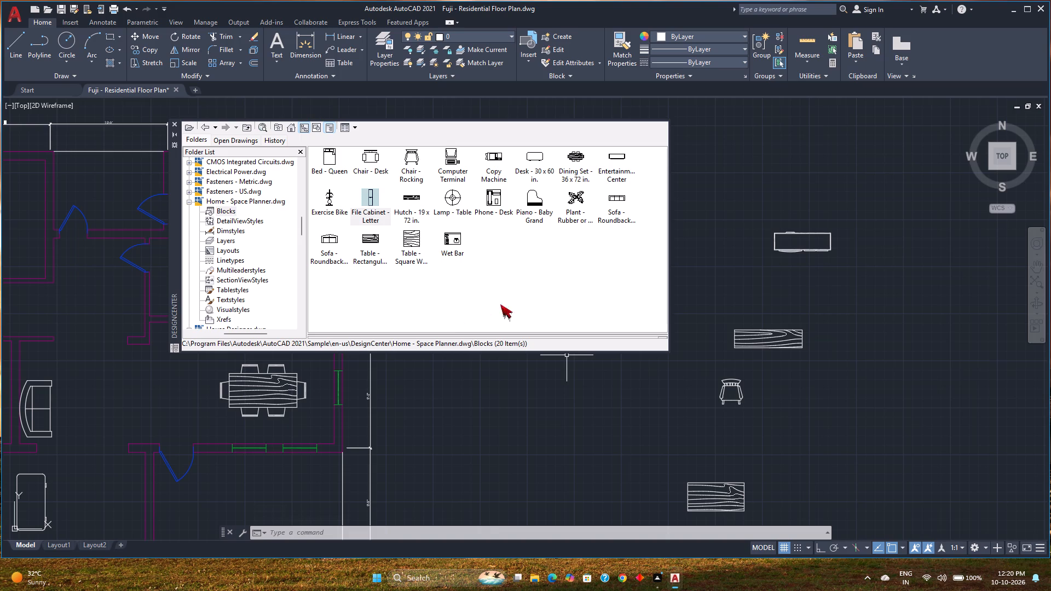
Close DesignCenter.
click(239, 230)
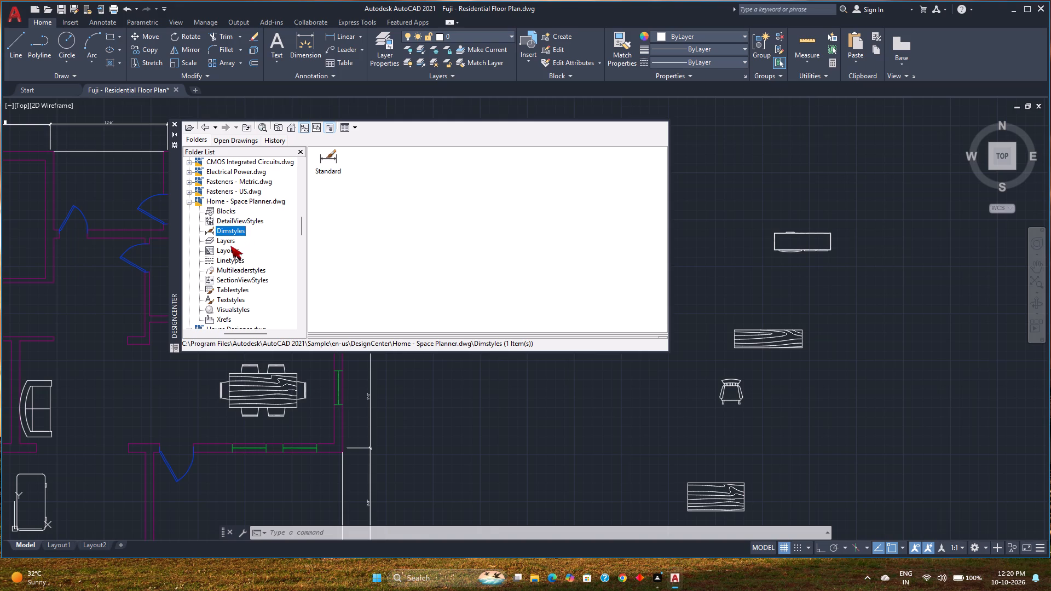
click(173, 125)
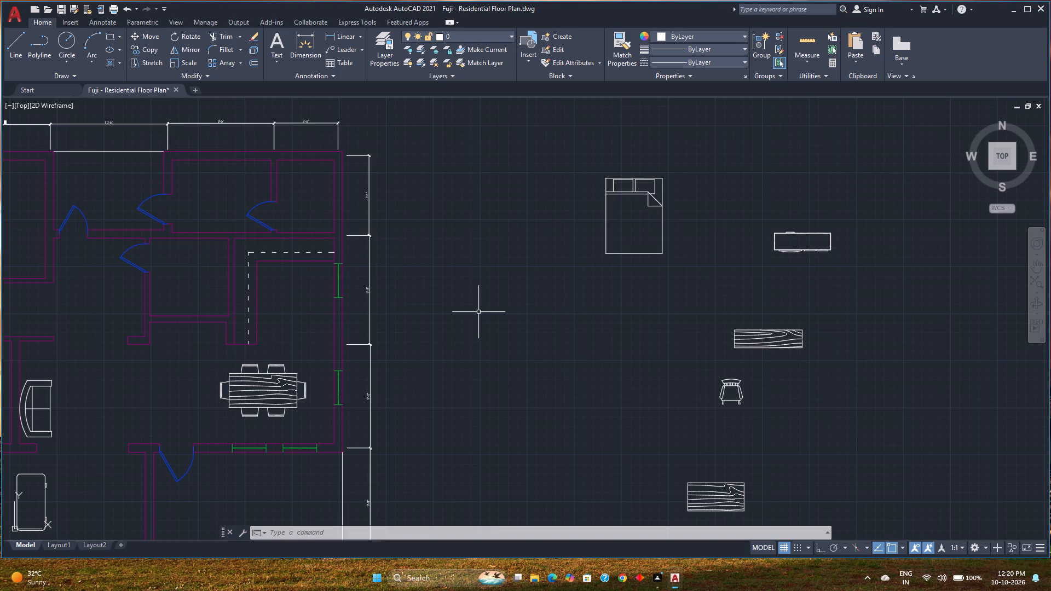
Start a hatch with the ANSI32 pattern and fill the northwest corner's outer wall and the first partition east of it.
middle_drag(376, 341, 511, 331)
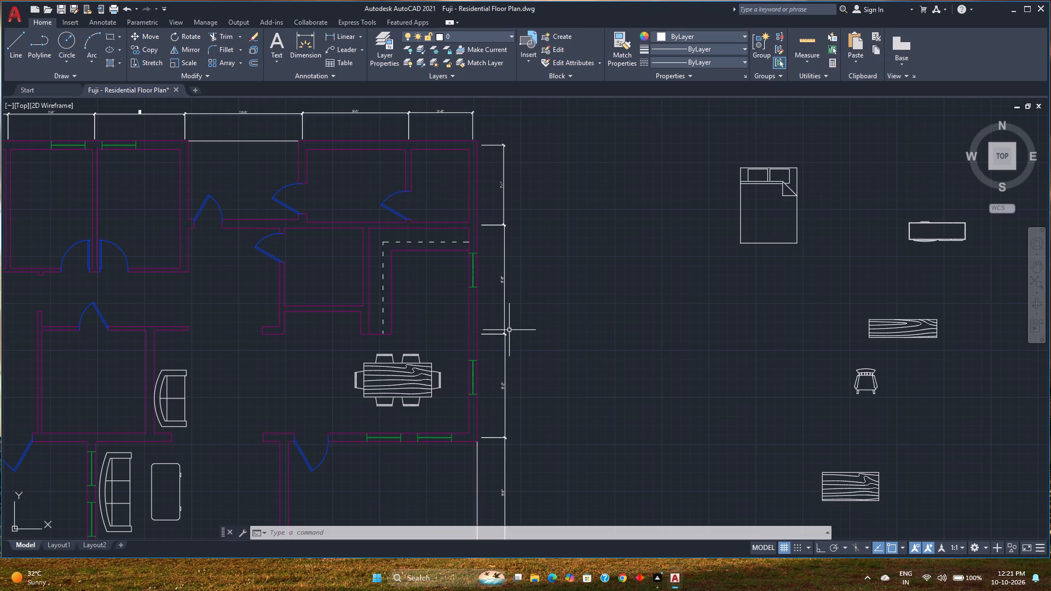
scroll(473, 303, down, 1)
middle_drag(473, 303, 596, 281)
scroll(436, 299, down, 1)
middle_drag(436, 299, 702, 398)
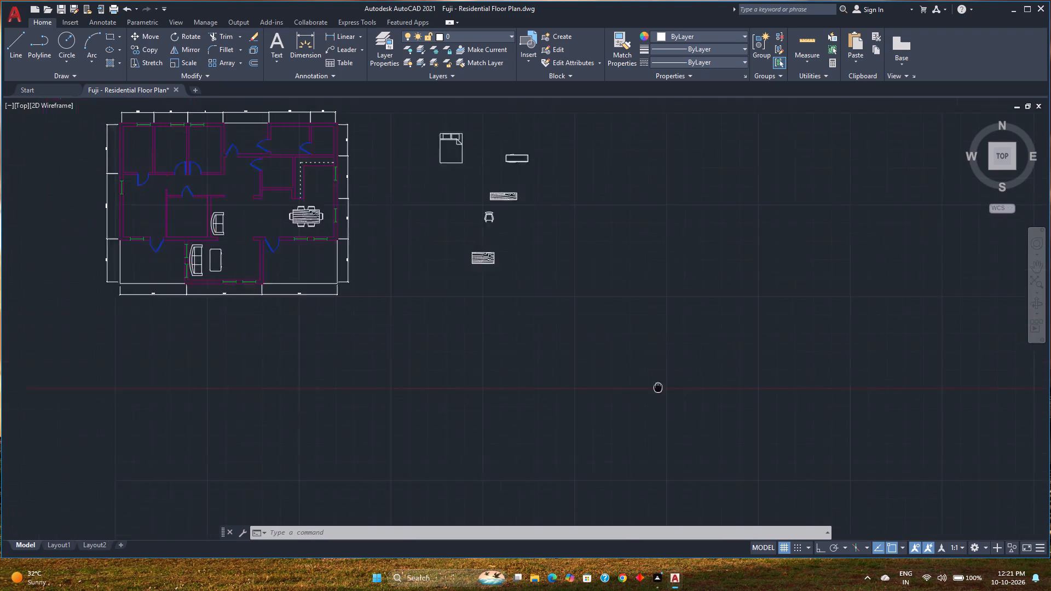
middle_drag(702, 398, 725, 404)
scroll(465, 308, up, 1)
middle_drag(465, 307, 593, 392)
middle_drag(436, 283, 451, 298)
click(110, 63)
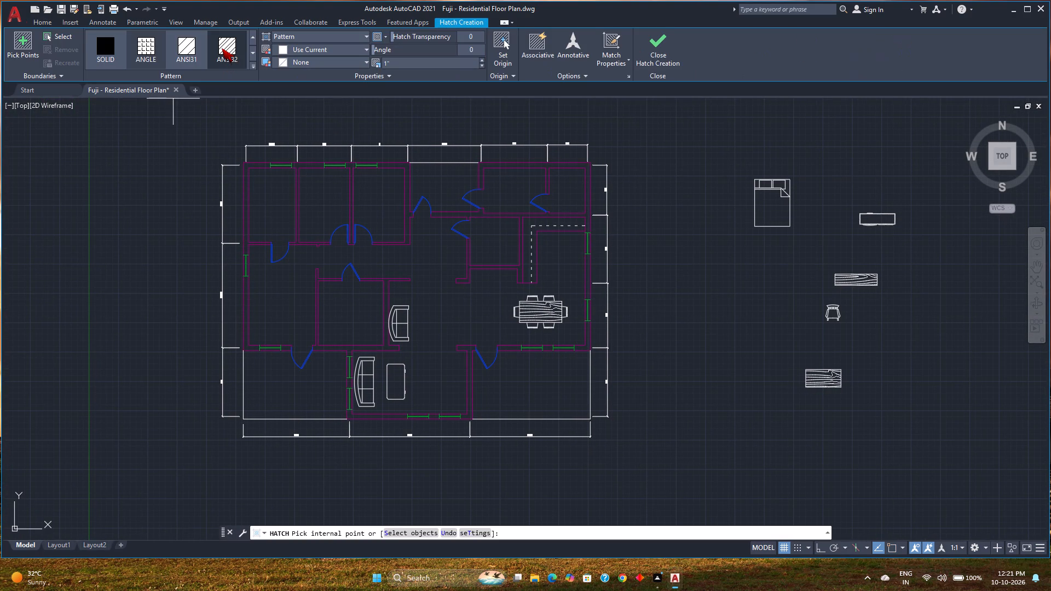
click(223, 50)
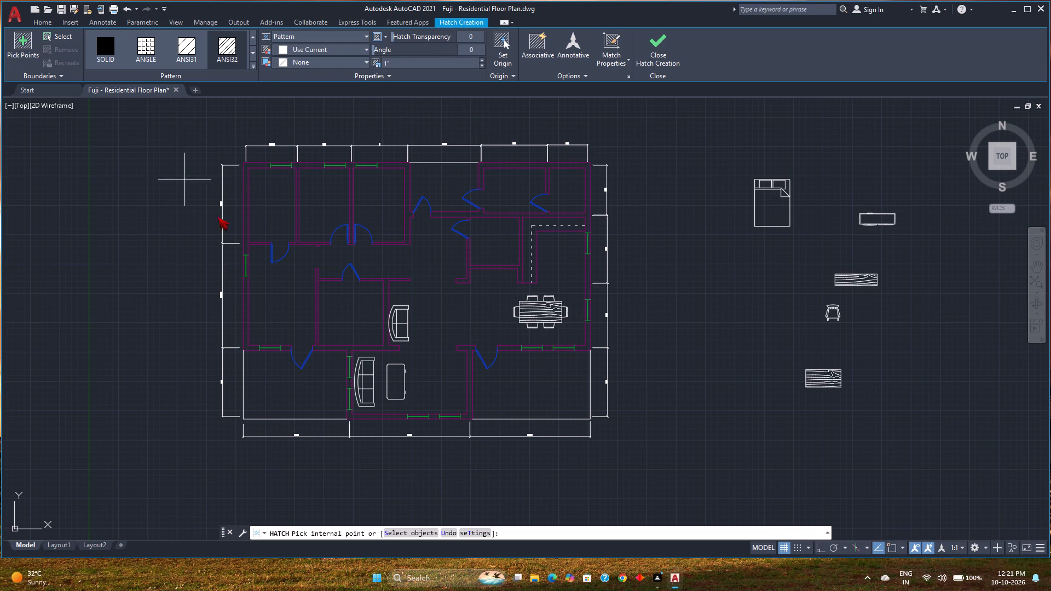
scroll(241, 207, up, 3)
click(261, 196)
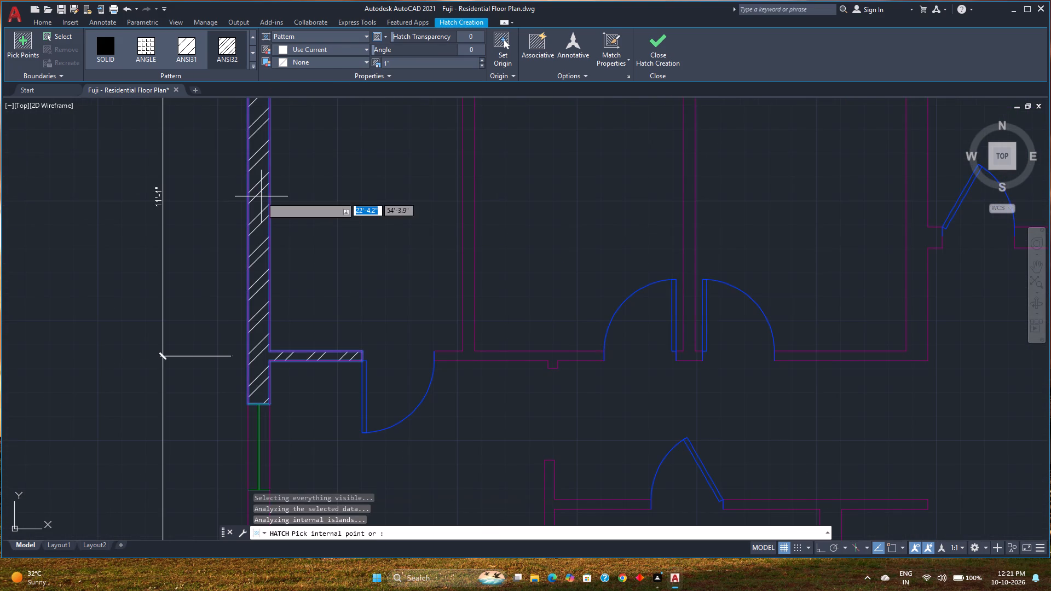
click(471, 230)
Hatch the partition between the second and third northern rooms and the wall enclosing the third room's northeast corner.
scroll(530, 230, down, 2)
middle_drag(530, 230, 498, 277)
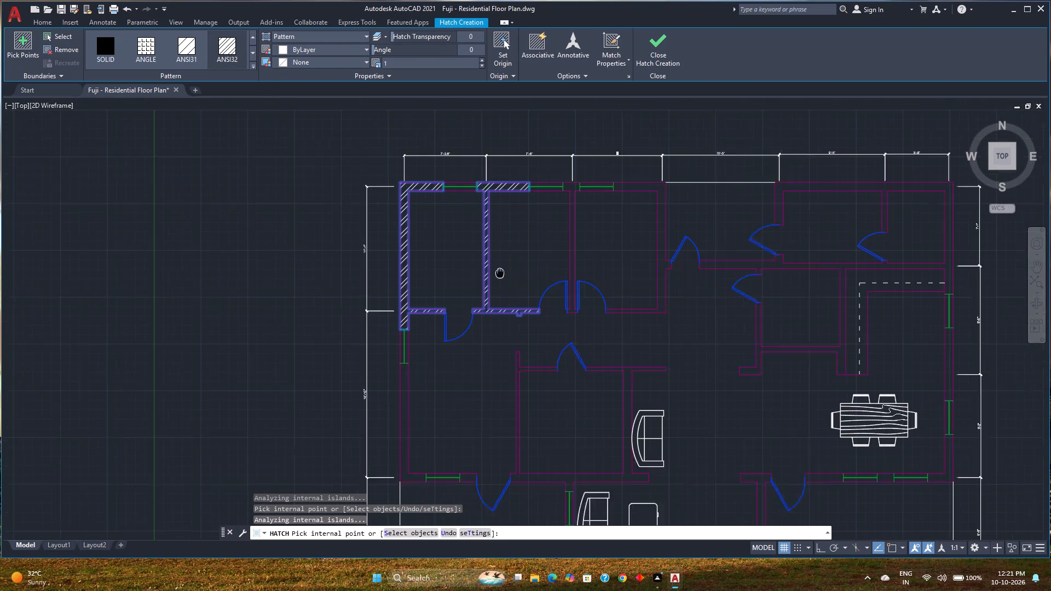
middle_drag(498, 277, 498, 277)
scroll(544, 200, up, 1)
scroll(589, 206, up, 3)
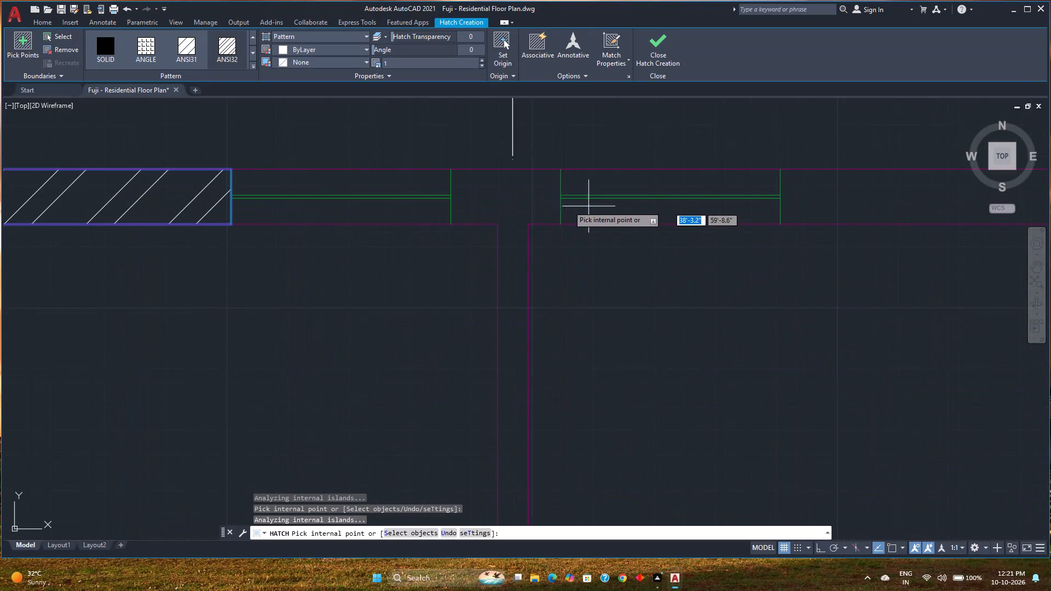
click(526, 206)
scroll(548, 279, down, 1)
middle_drag(548, 279, 454, 263)
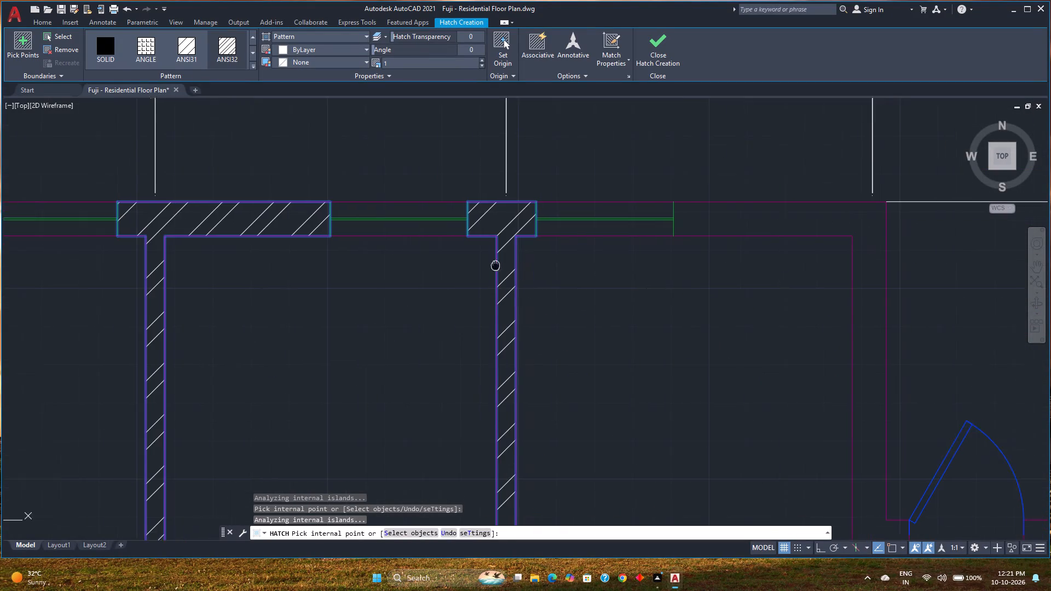
middle_drag(454, 263, 270, 270)
click(471, 219)
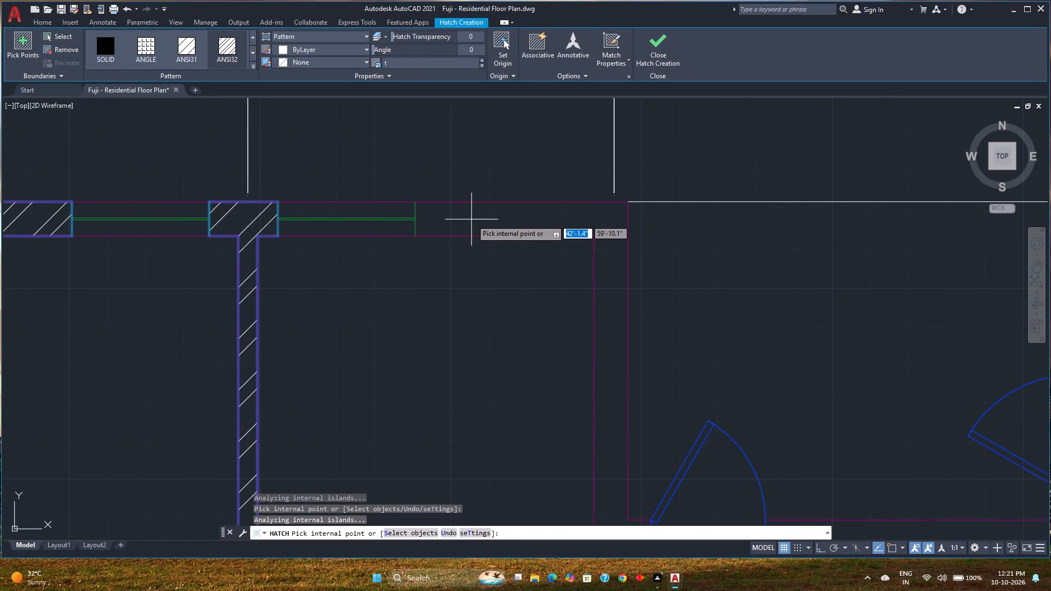
Hatch the west wall's lower section, the short wall beside the southwest window, and the connected walls around the adjoining inner room.
scroll(471, 224, down, 4)
middle_drag(477, 266, 475, 266)
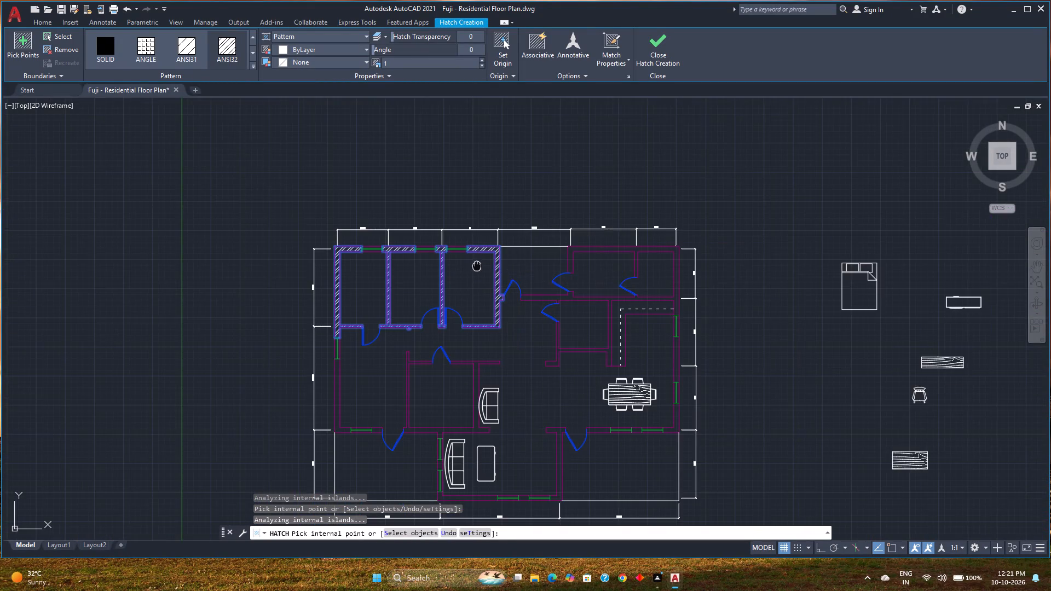
middle_drag(475, 266, 392, 212)
scroll(250, 335, up, 2)
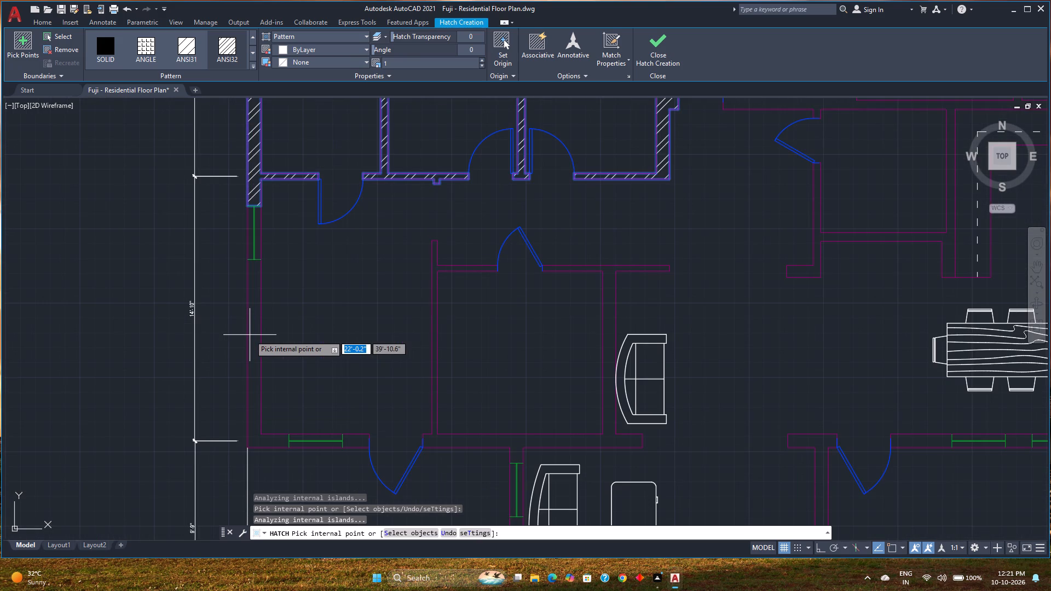
click(253, 331)
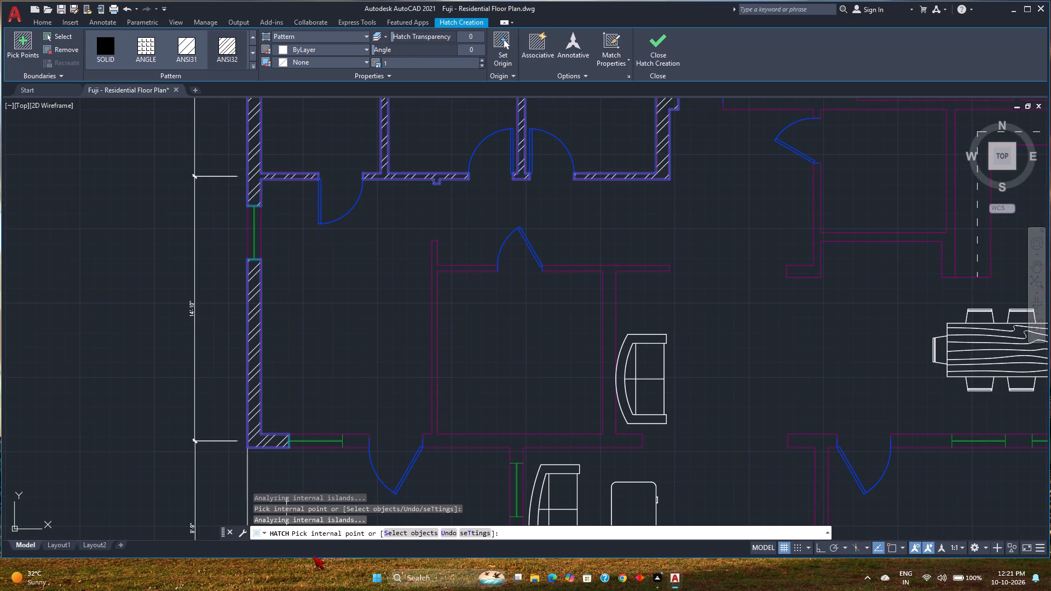
scroll(348, 449, up, 1)
click(354, 440)
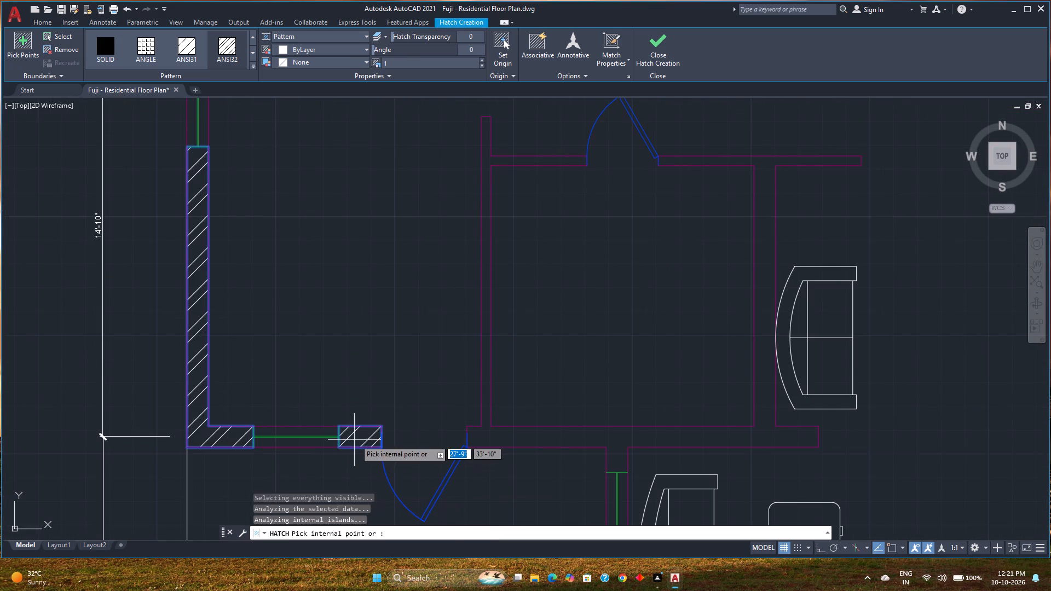
click(489, 434)
Hatch the wall segments around the projecting south room with the sofa and table, including the piers between its windows.
scroll(529, 436, down, 1)
middle_drag(525, 434, 521, 432)
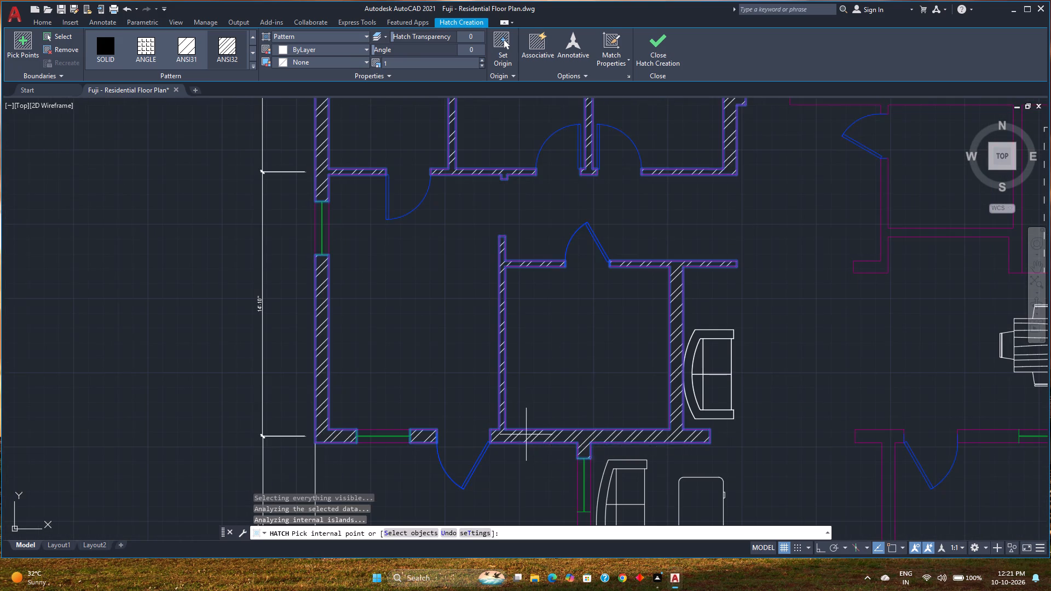
middle_drag(521, 432, 400, 435)
scroll(420, 402, down, 2)
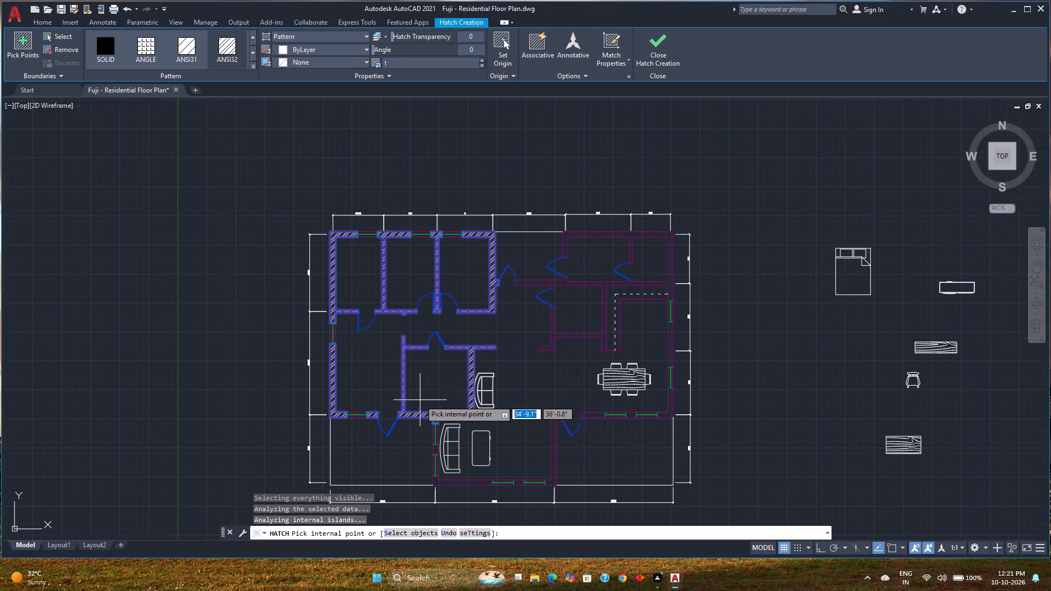
middle_drag(420, 400, 388, 311)
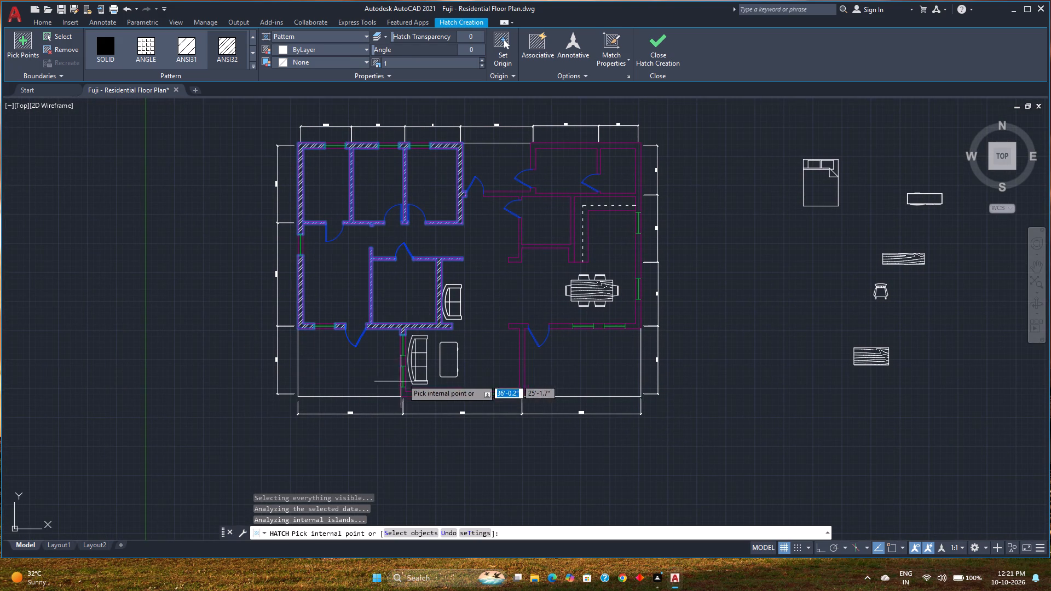
scroll(395, 348, up, 2)
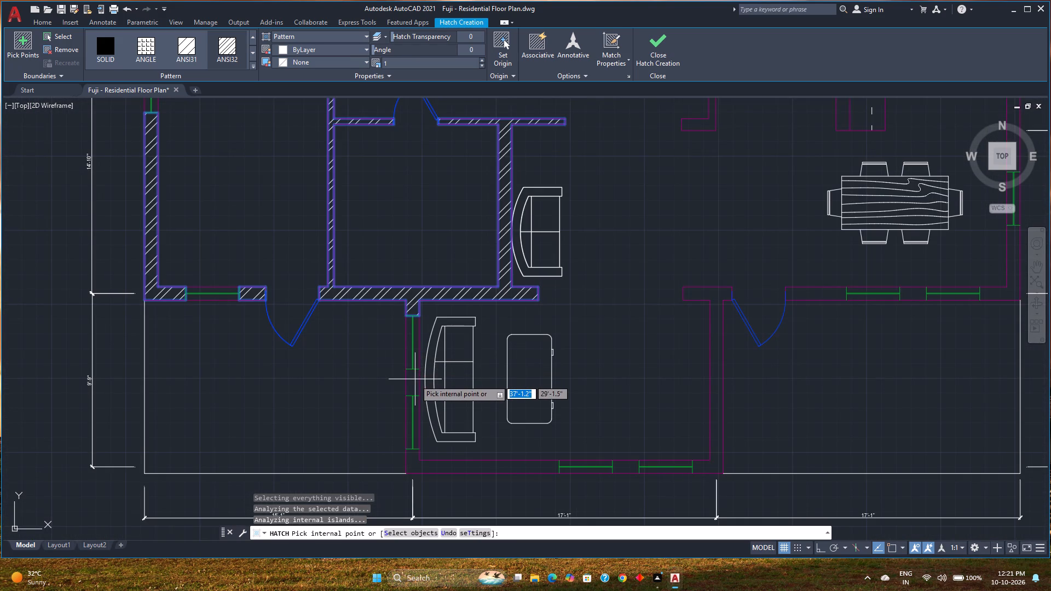
click(413, 381)
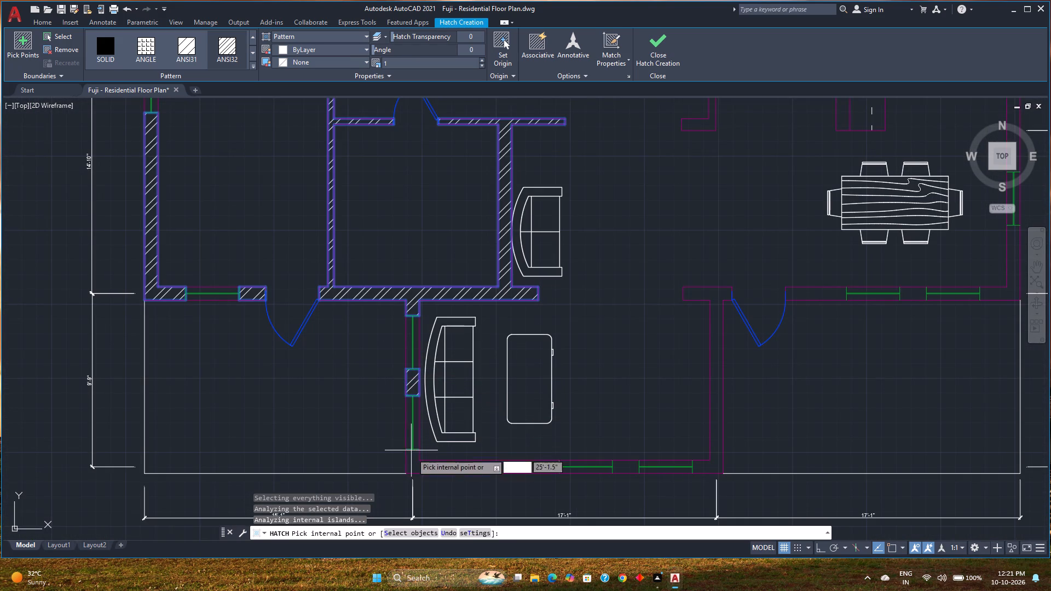
click(414, 465)
scroll(563, 406, down, 1)
middle_drag(563, 406, 244, 399)
scroll(308, 449, up, 2)
click(247, 420)
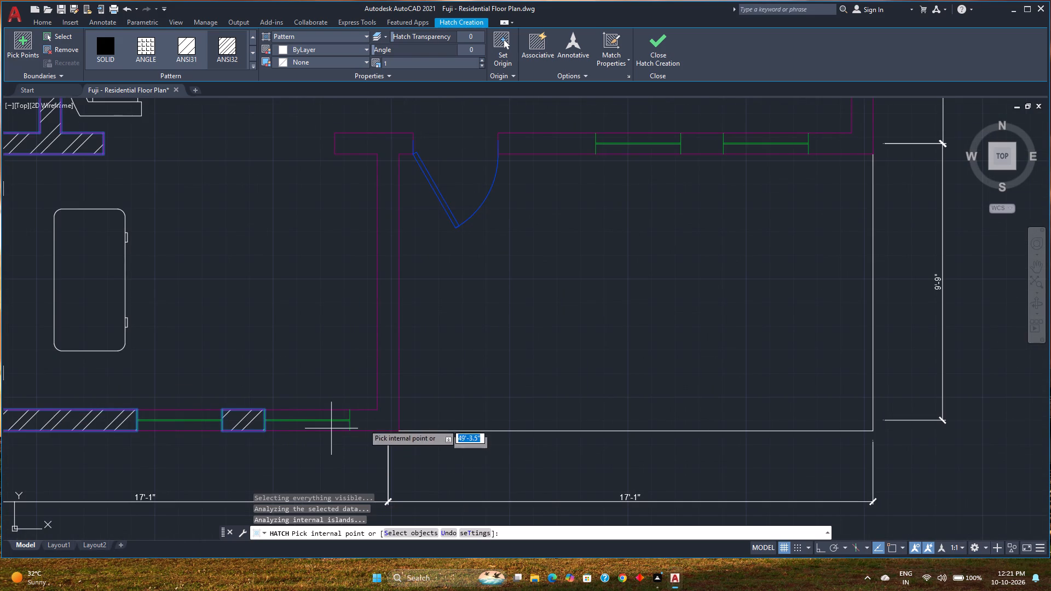
click(376, 424)
Hatch the connected walls around the northeast rooms and the small inner room west of the dashed counter outline.
scroll(383, 417, down, 3)
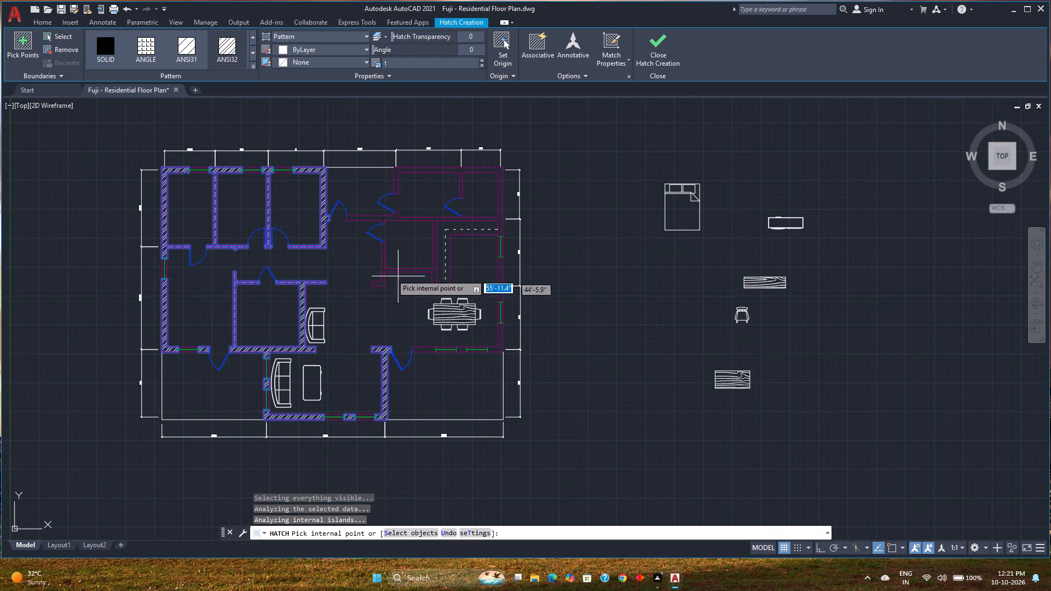
scroll(387, 271, up, 4)
middle_drag(387, 271, 391, 346)
click(390, 345)
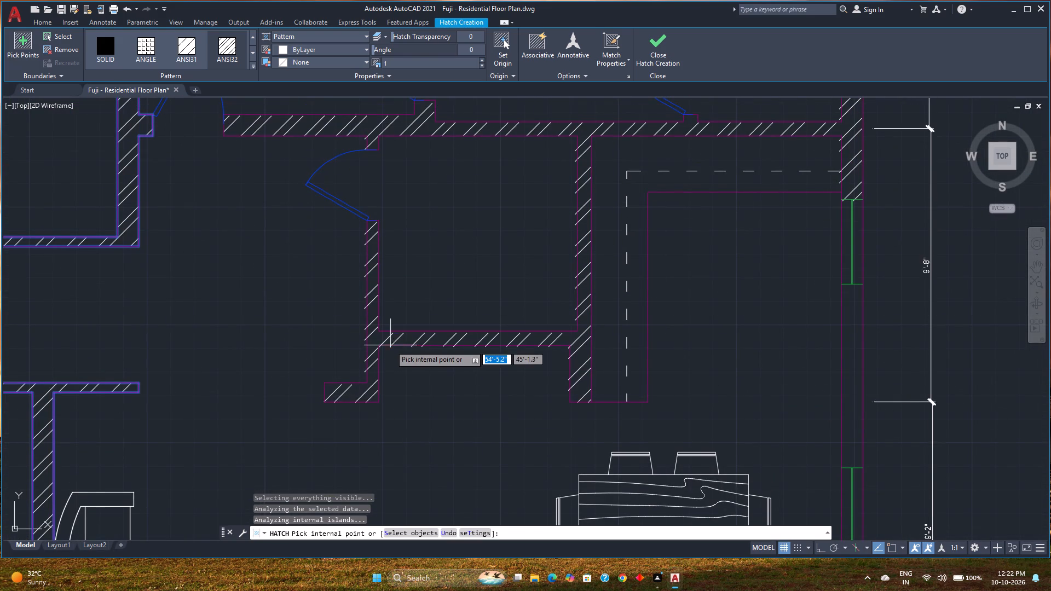
click(579, 295)
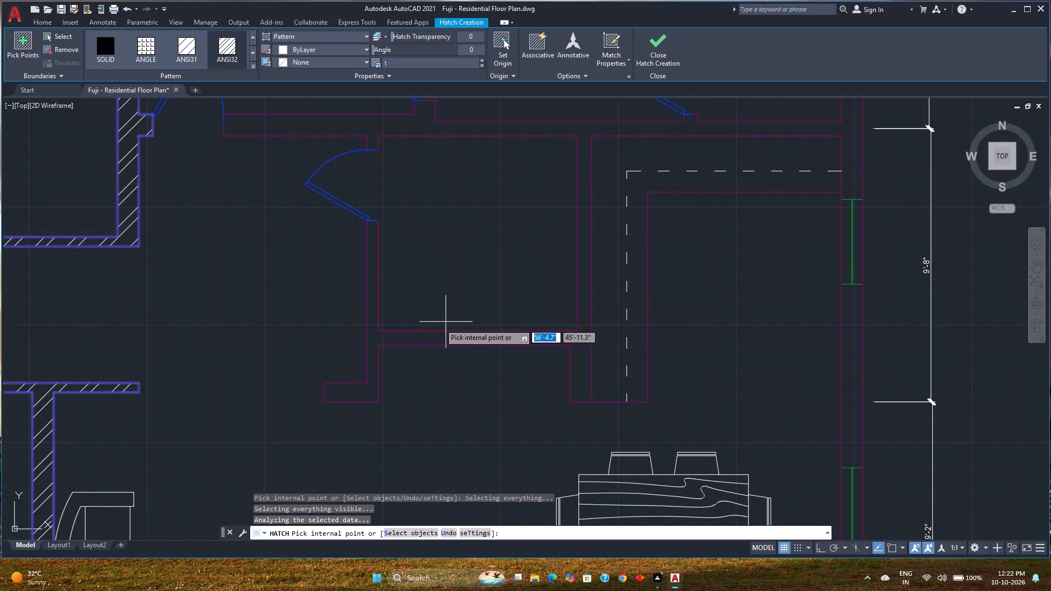
click(379, 337)
Hatch the east wall between its windows, the southeast corner, and the south wall segments between the windows and door near the dining table.
scroll(379, 337, down, 1)
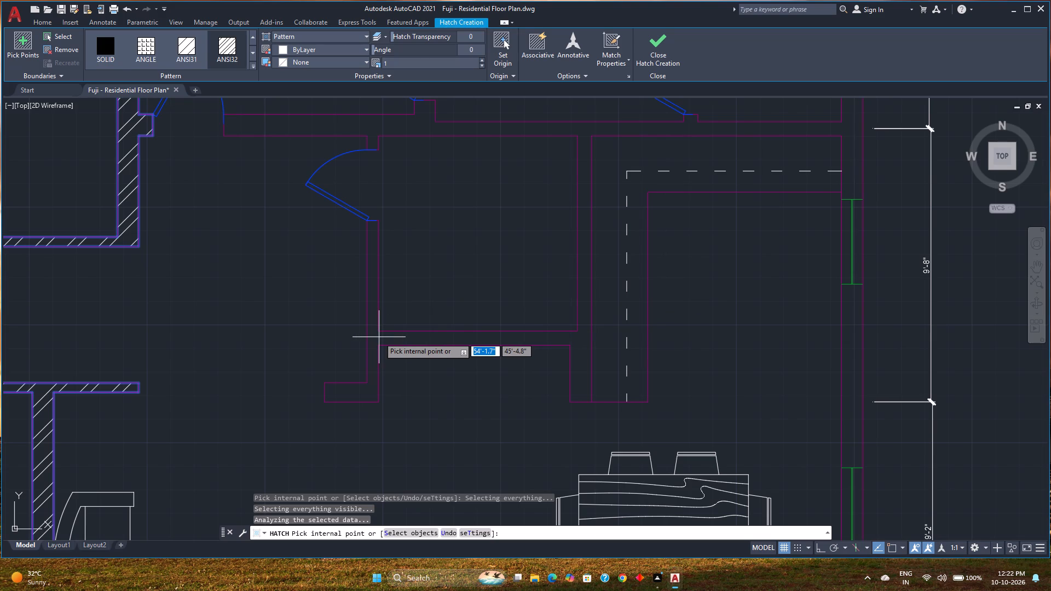
scroll(379, 337, down, 2)
scroll(494, 341, down, 1)
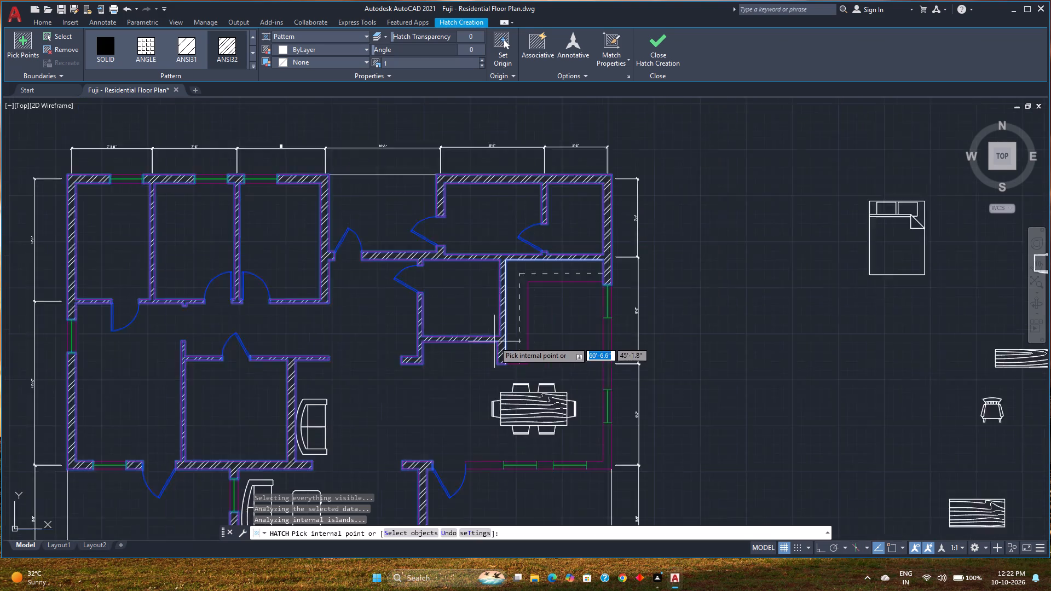
scroll(494, 341, down, 1)
middle_drag(494, 341, 349, 338)
scroll(419, 335, up, 2)
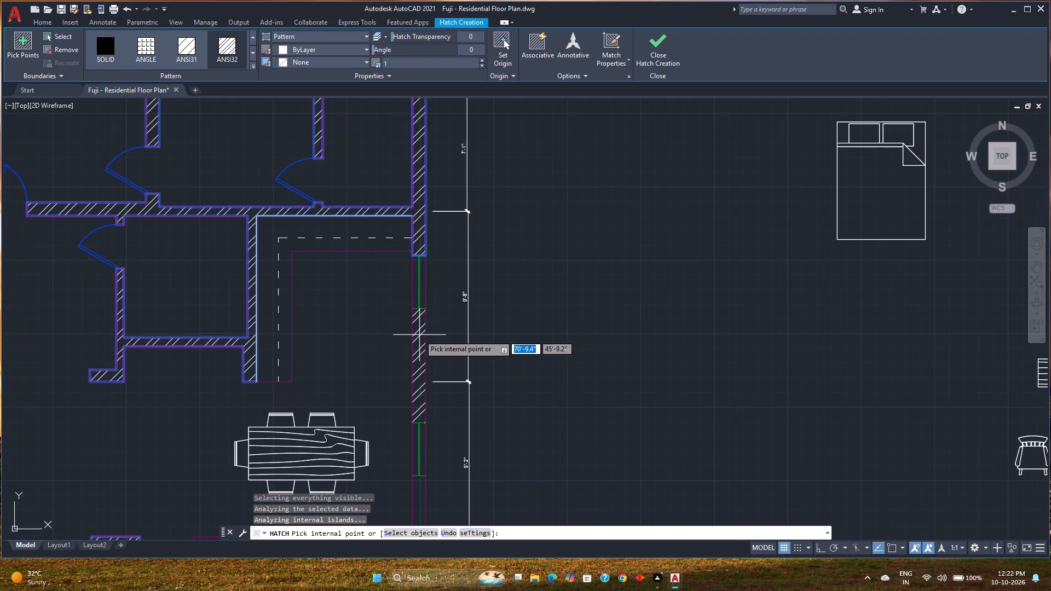
click(419, 335)
scroll(430, 407, down, 1)
middle_drag(428, 407, 473, 275)
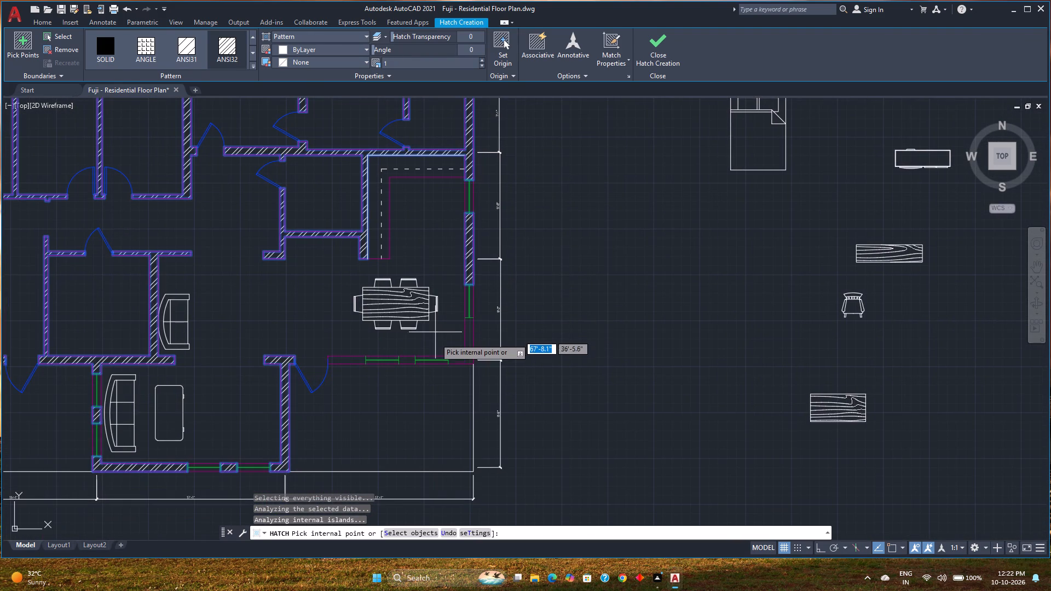
scroll(448, 350, up, 2)
click(474, 374)
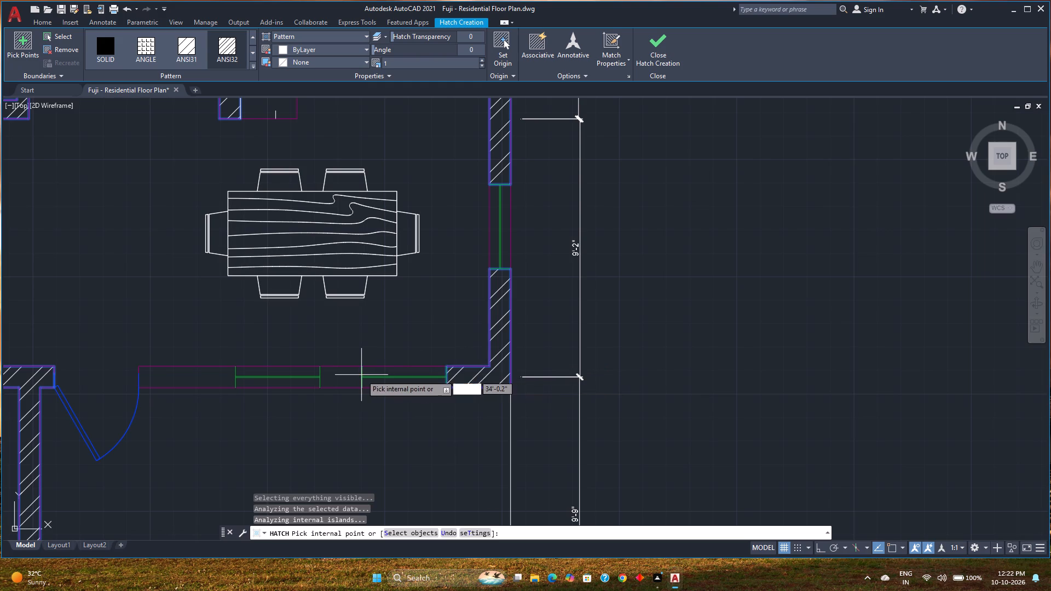
click(361, 375)
click(211, 375)
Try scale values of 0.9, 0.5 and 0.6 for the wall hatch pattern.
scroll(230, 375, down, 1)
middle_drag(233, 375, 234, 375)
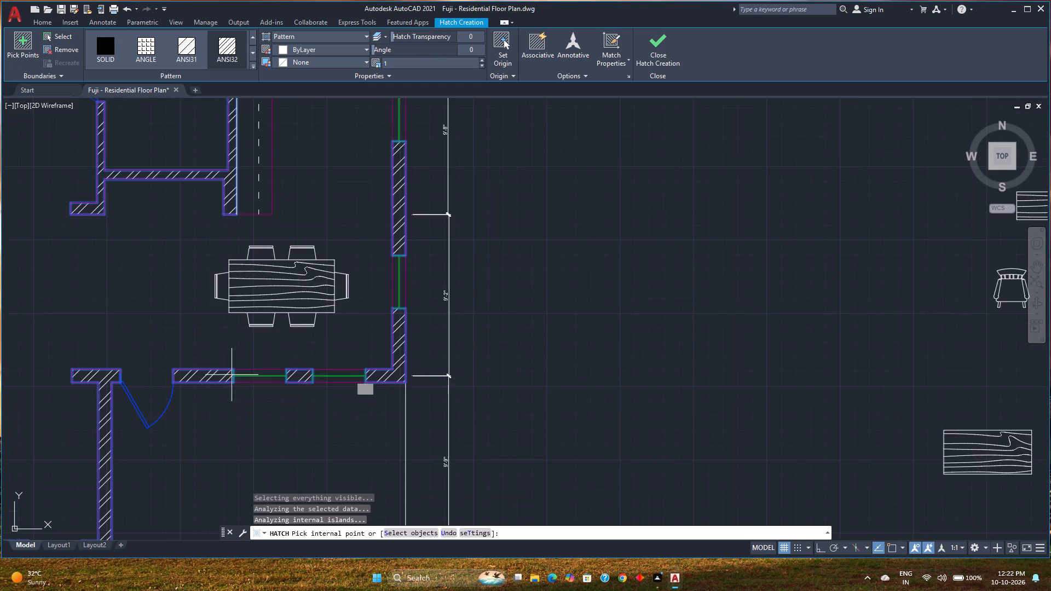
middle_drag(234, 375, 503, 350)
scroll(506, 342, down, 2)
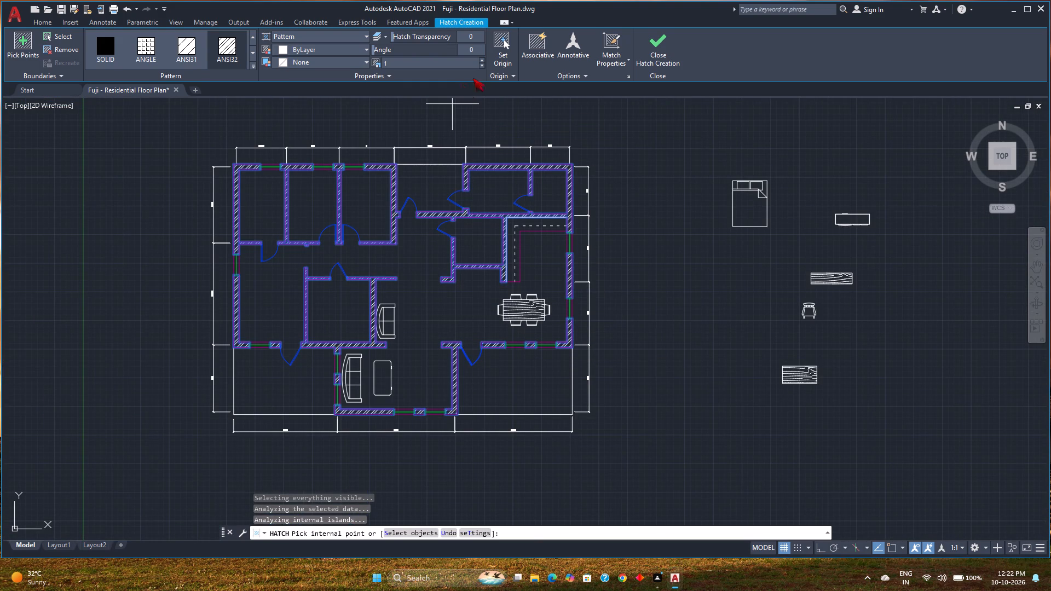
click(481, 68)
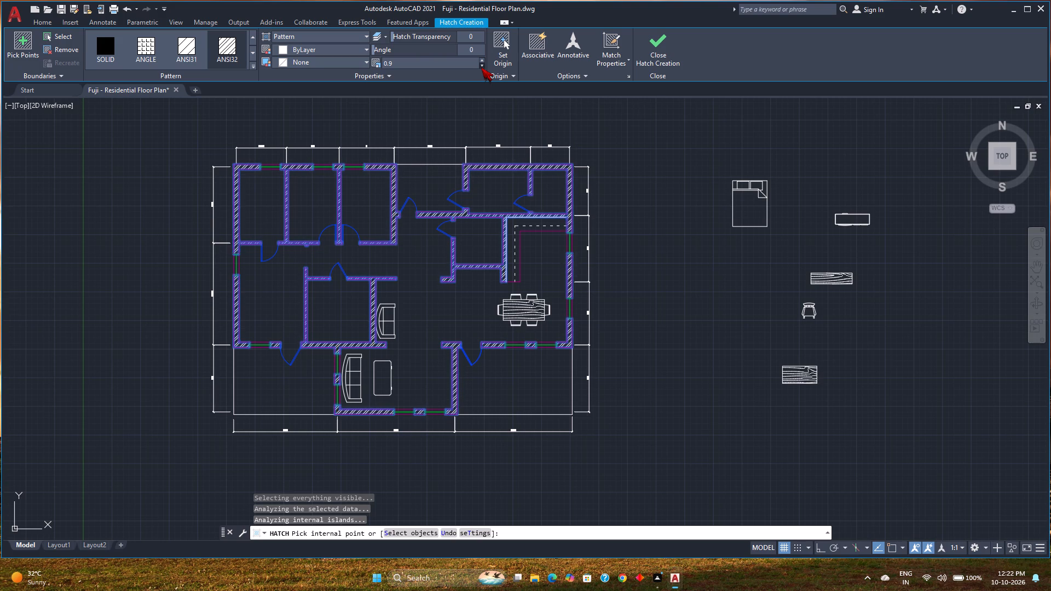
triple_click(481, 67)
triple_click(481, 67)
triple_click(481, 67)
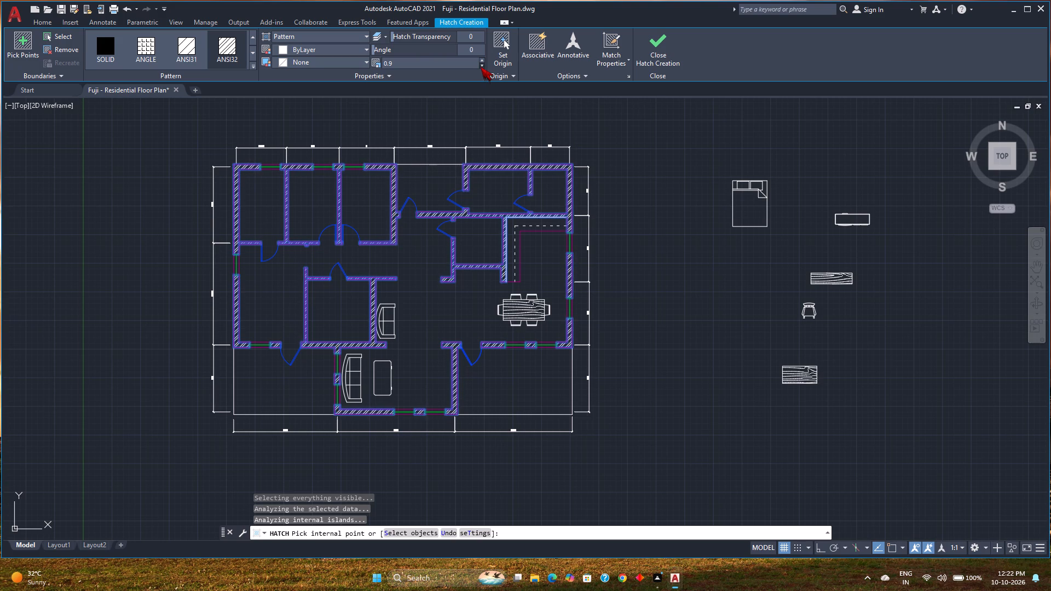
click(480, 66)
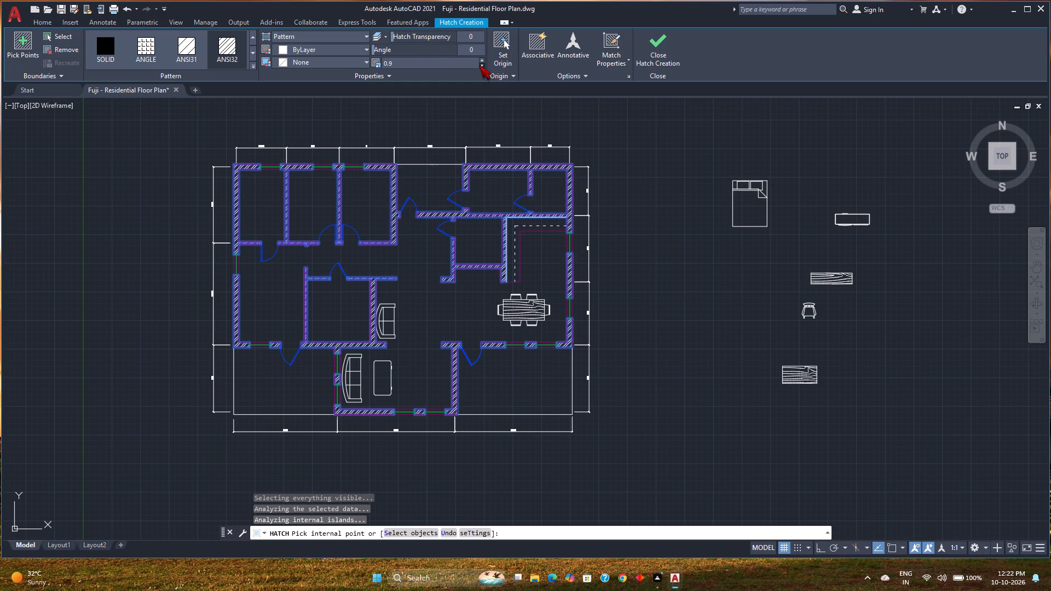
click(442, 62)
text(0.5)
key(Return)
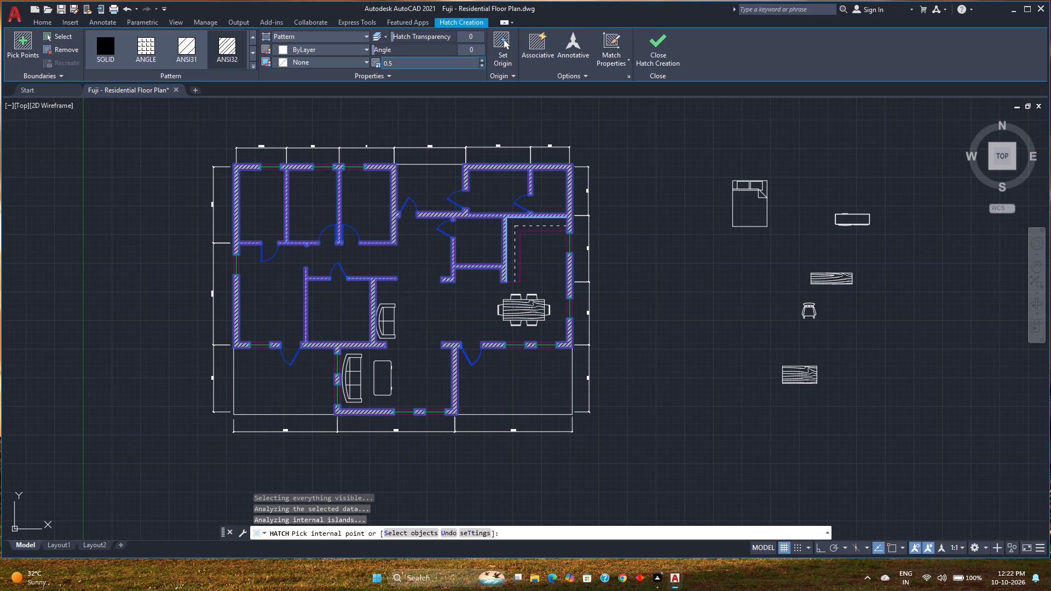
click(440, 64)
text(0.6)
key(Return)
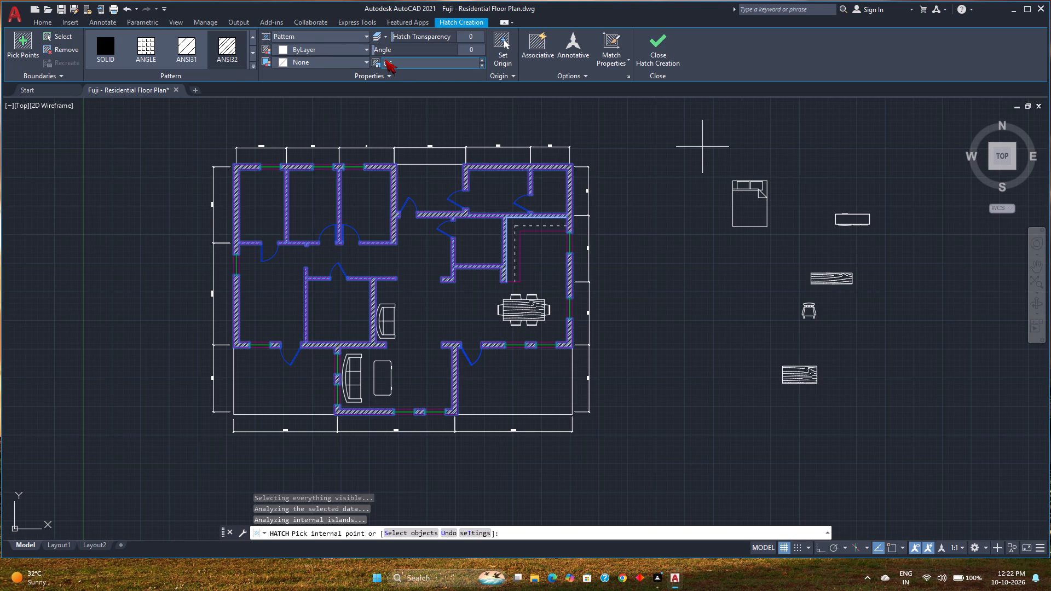
Set the wall hatch scale to 0.7 and finish the hatch.
click(413, 62)
text(0.7)
key(Return)
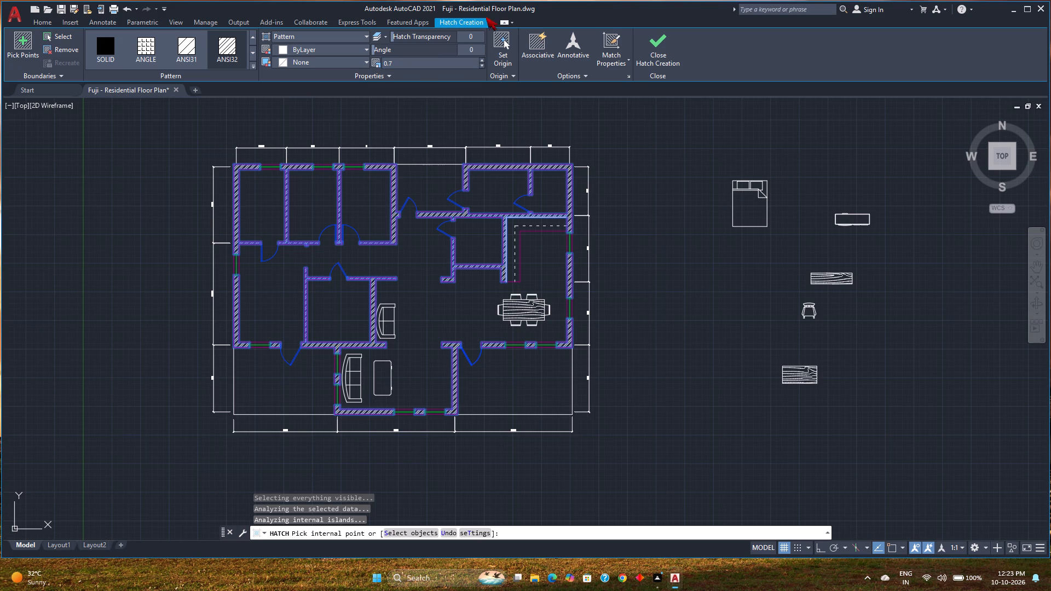
click(656, 58)
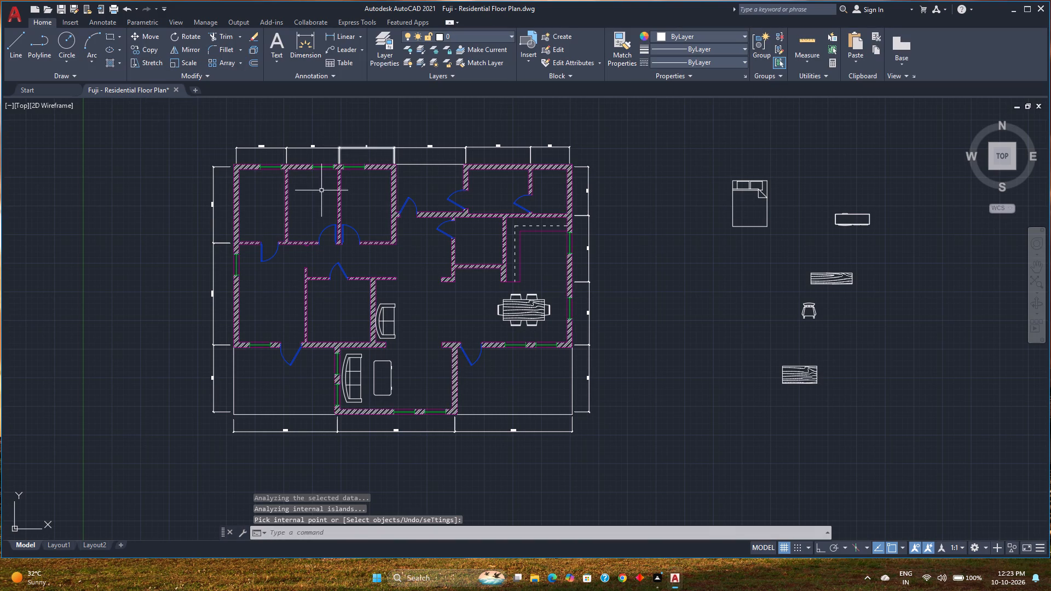
Move the finished wall hatch onto the Wall Hatch layer.
scroll(372, 206, up, 5)
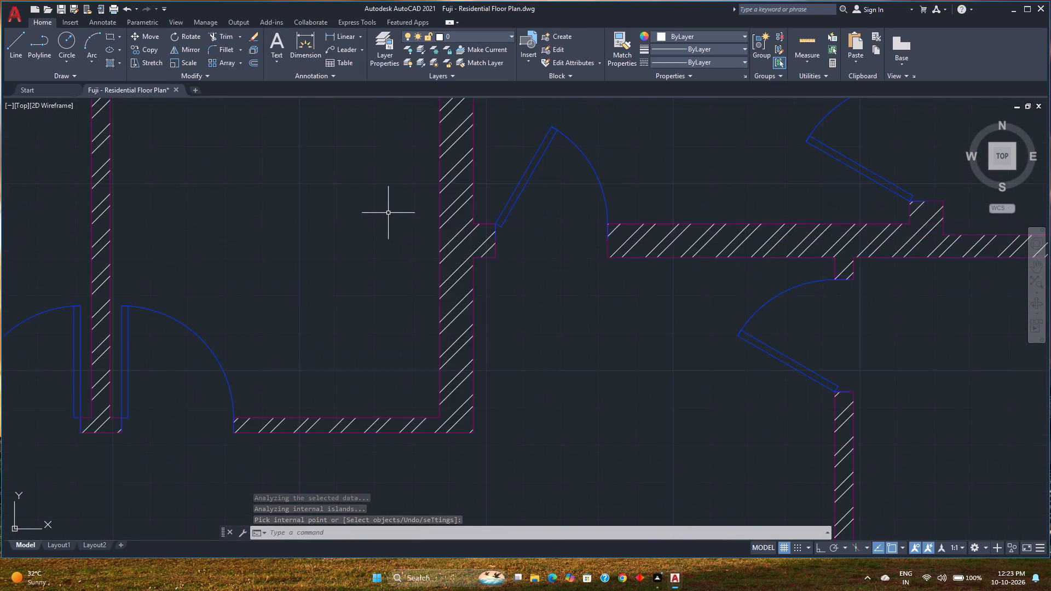
scroll(388, 213, down, 2)
middle_drag(389, 213, 472, 206)
scroll(472, 206, down, 1)
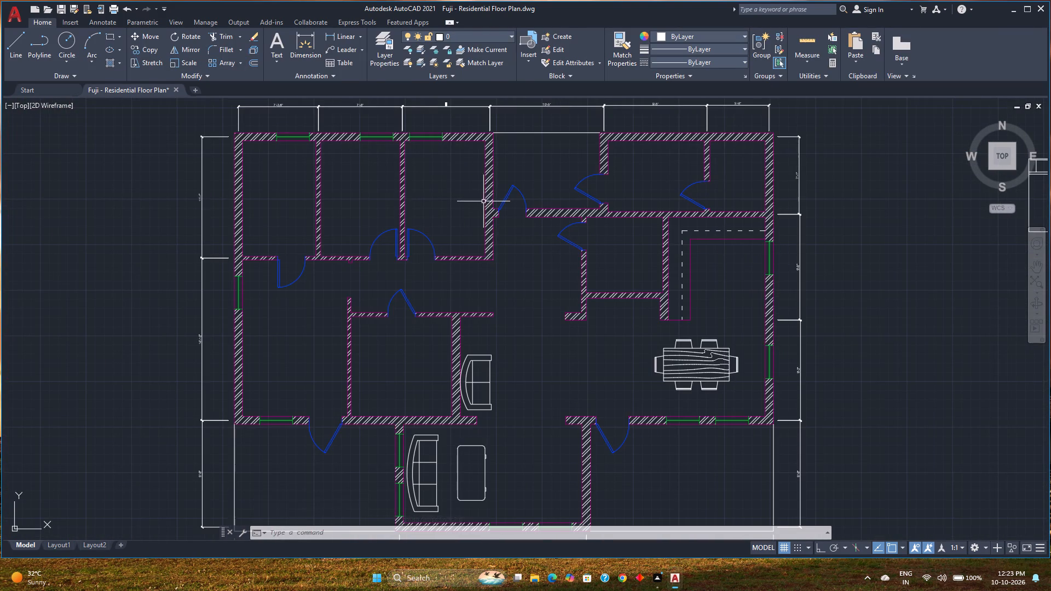
click(489, 200)
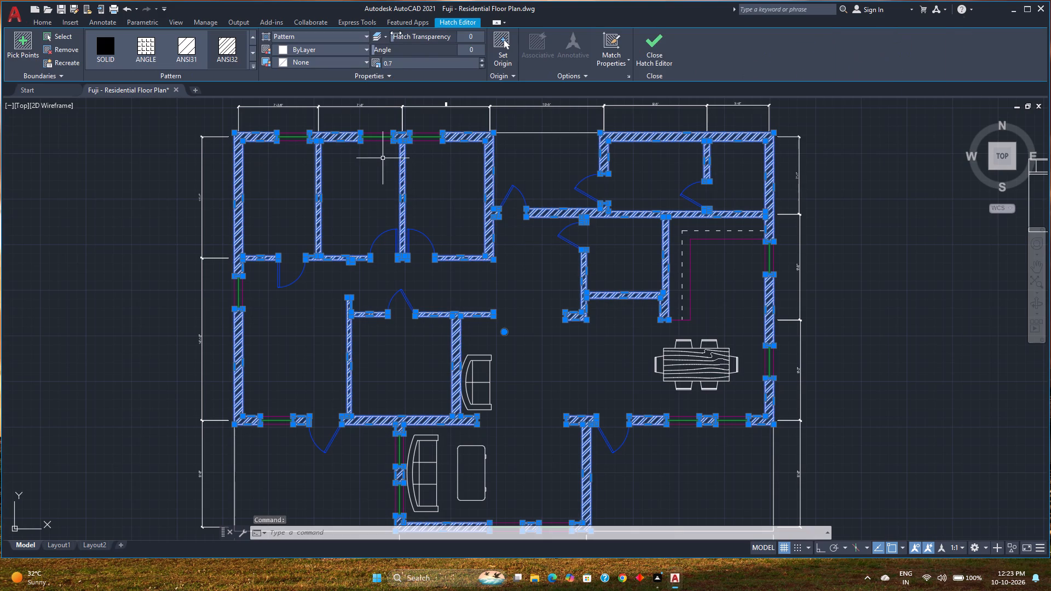
click(40, 19)
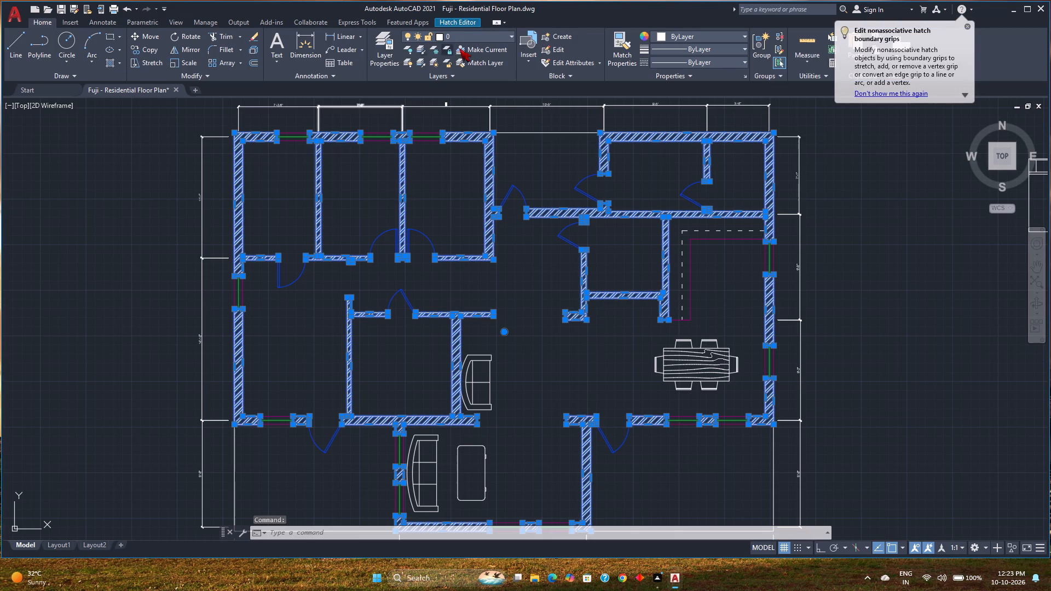
click(465, 37)
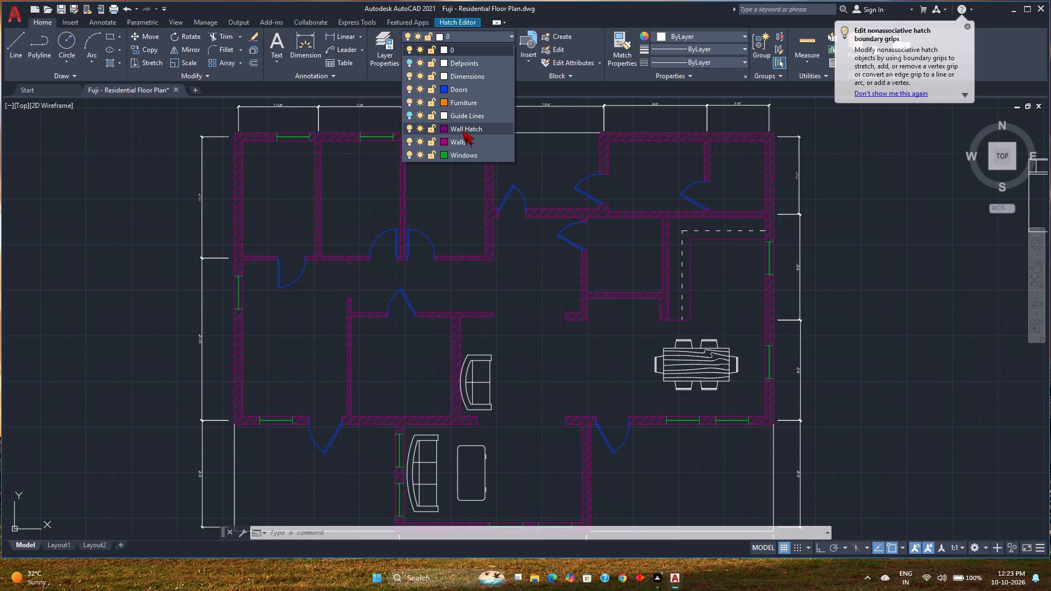
click(462, 131)
scroll(478, 225, down, 2)
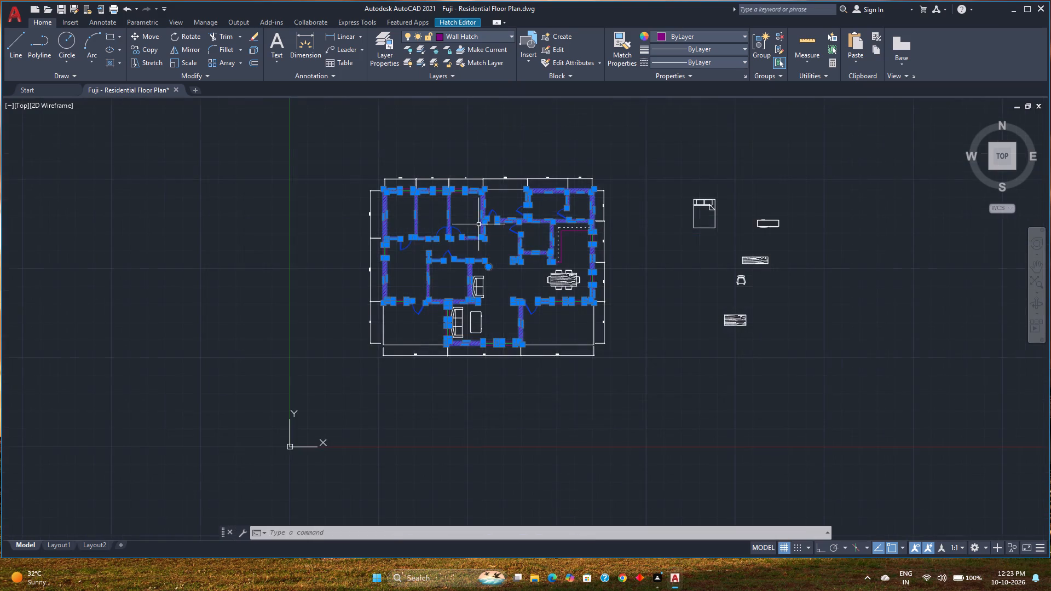
middle_drag(478, 224, 444, 200)
key(Escape)
Save the floor plan drawing.
scroll(454, 220, up, 1)
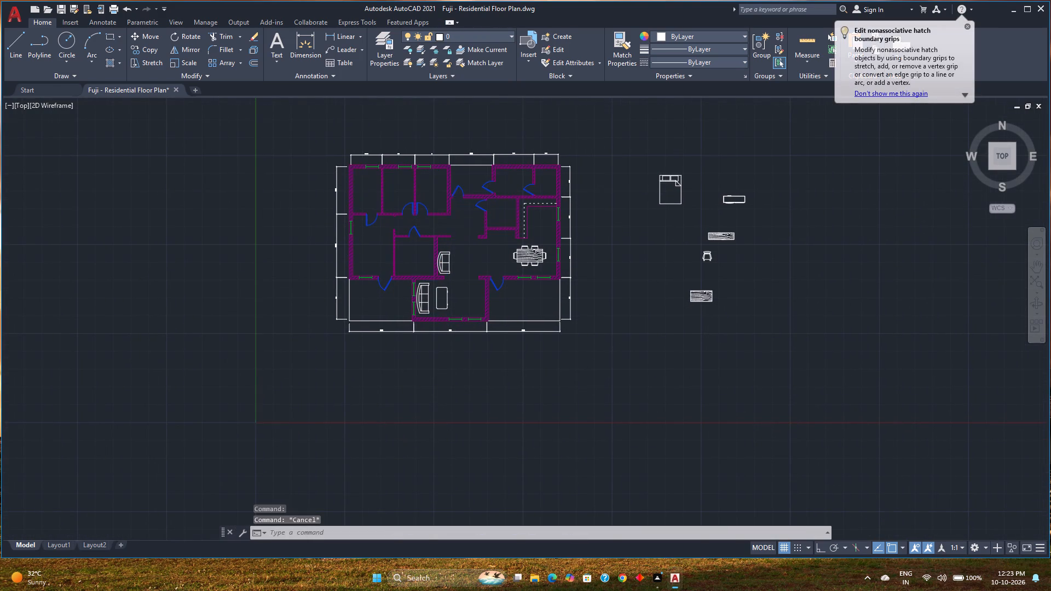
scroll(454, 220, up, 1)
middle_drag(454, 220, 485, 268)
key(ctrl+s)
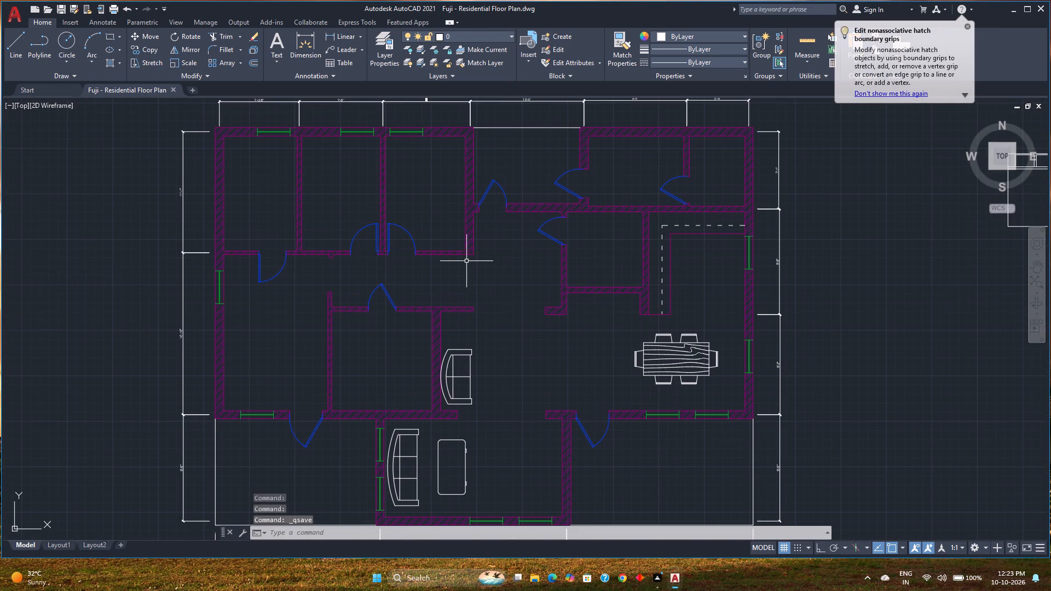
Rotate the loose chair east of the plan 90 degrees clockwise about its backrest midpoint, with Ortho on.
middle_drag(513, 322, 443, 322)
scroll(443, 322, down, 1)
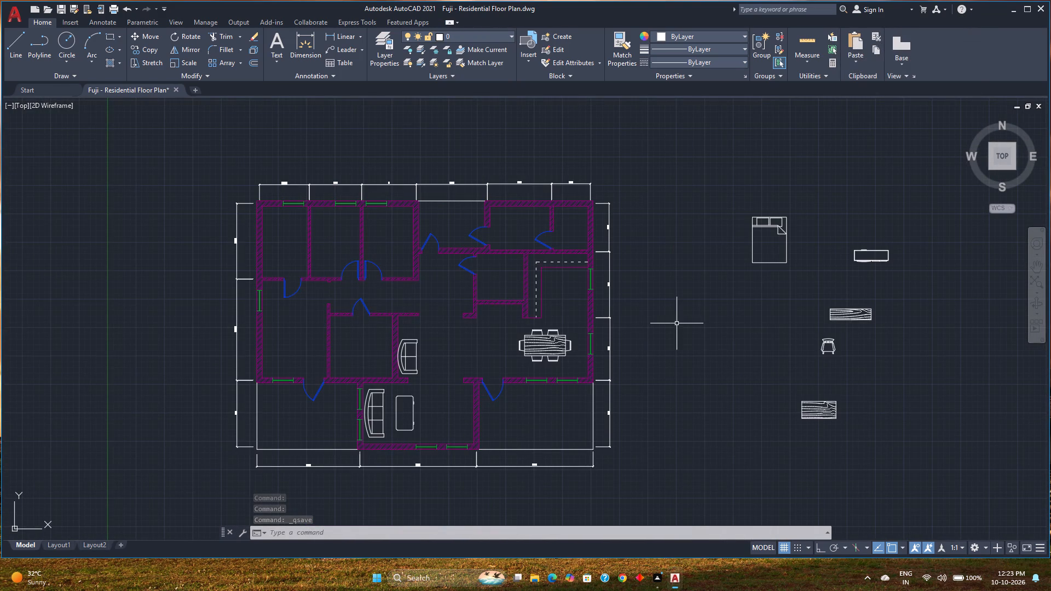
scroll(461, 364, up, 1)
middle_drag(461, 364, 518, 354)
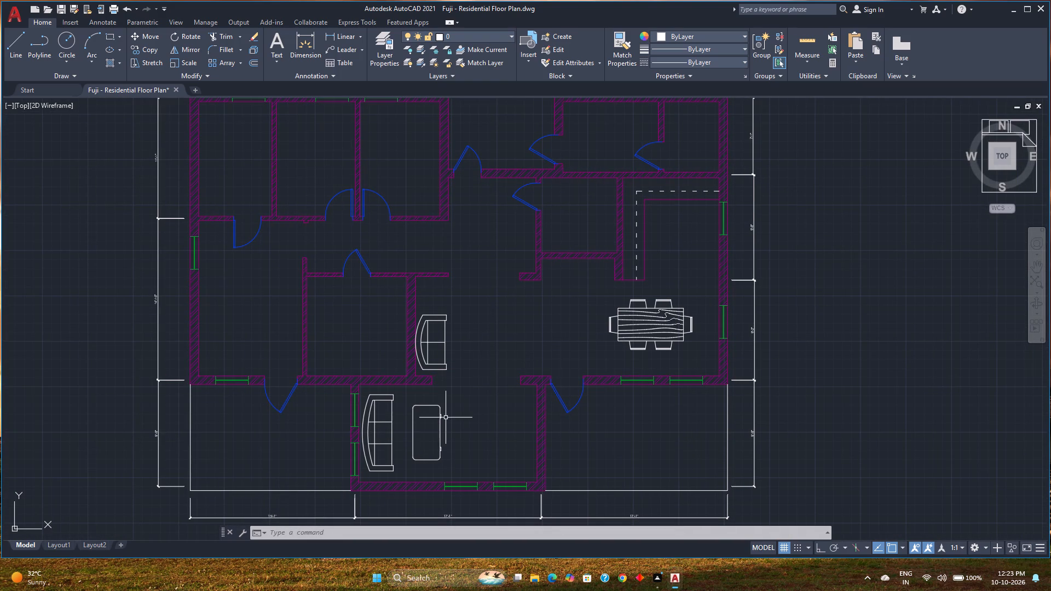
middle_drag(537, 397, 390, 397)
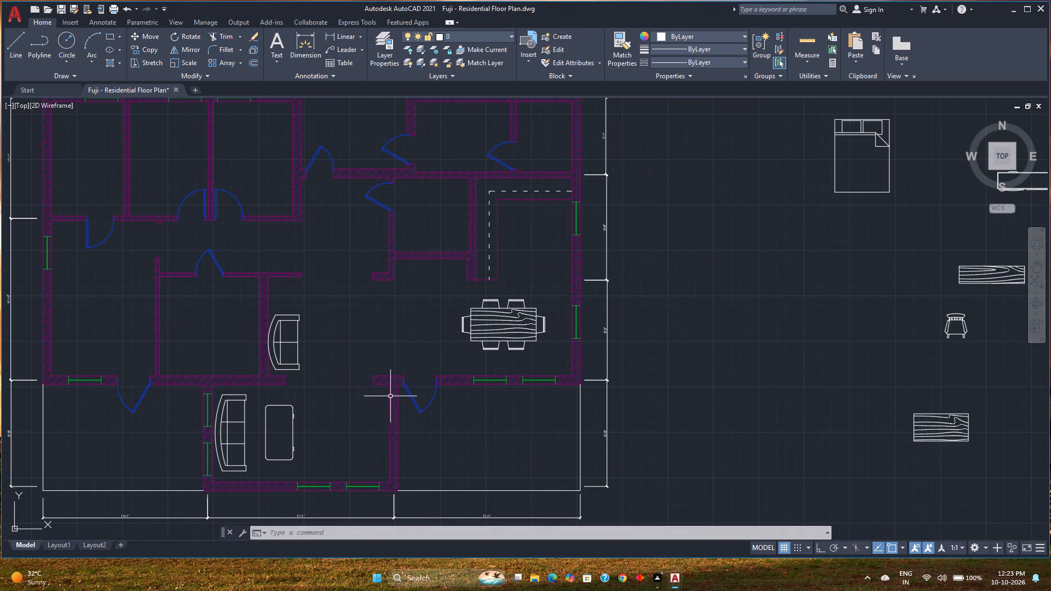
middle_drag(701, 357, 610, 366)
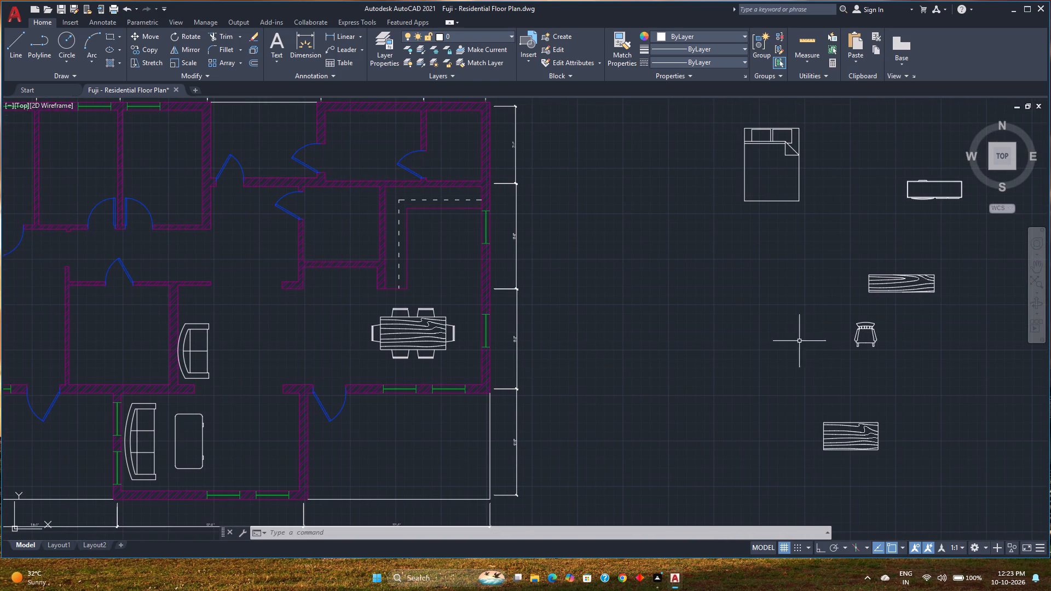
click(857, 326)
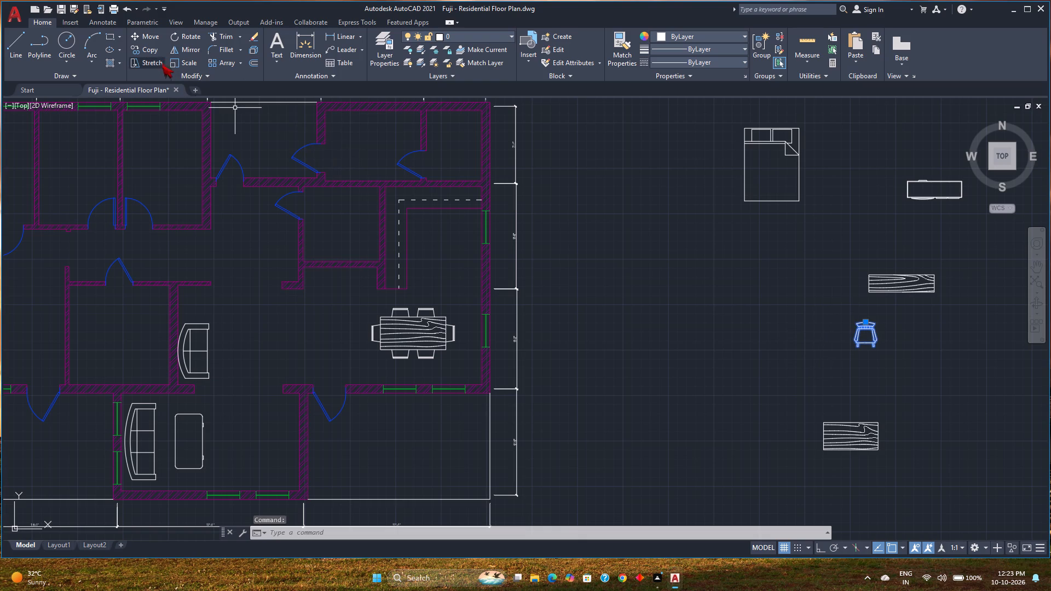
click(178, 38)
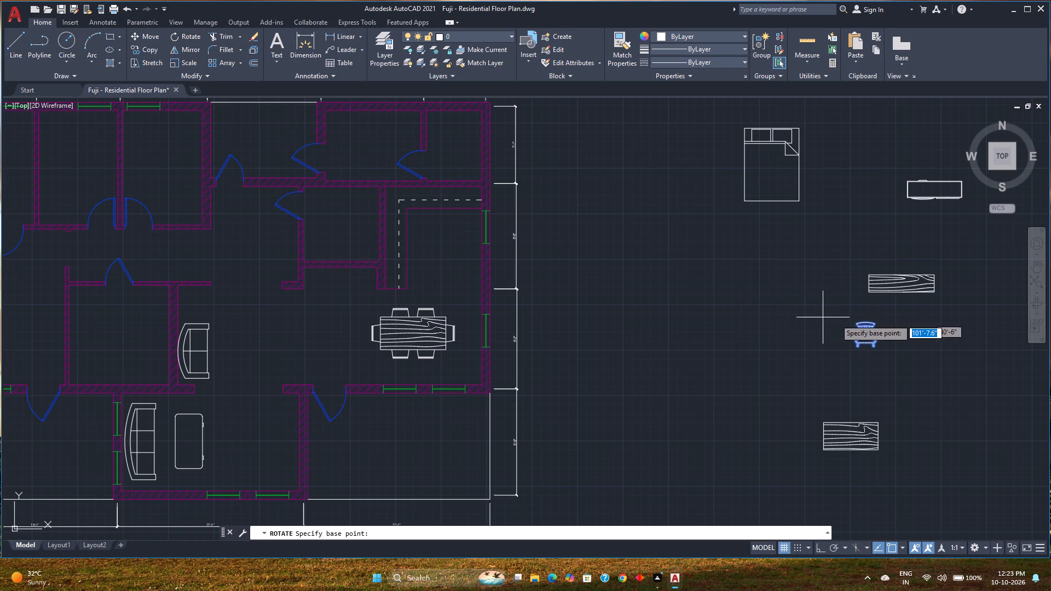
click(867, 320)
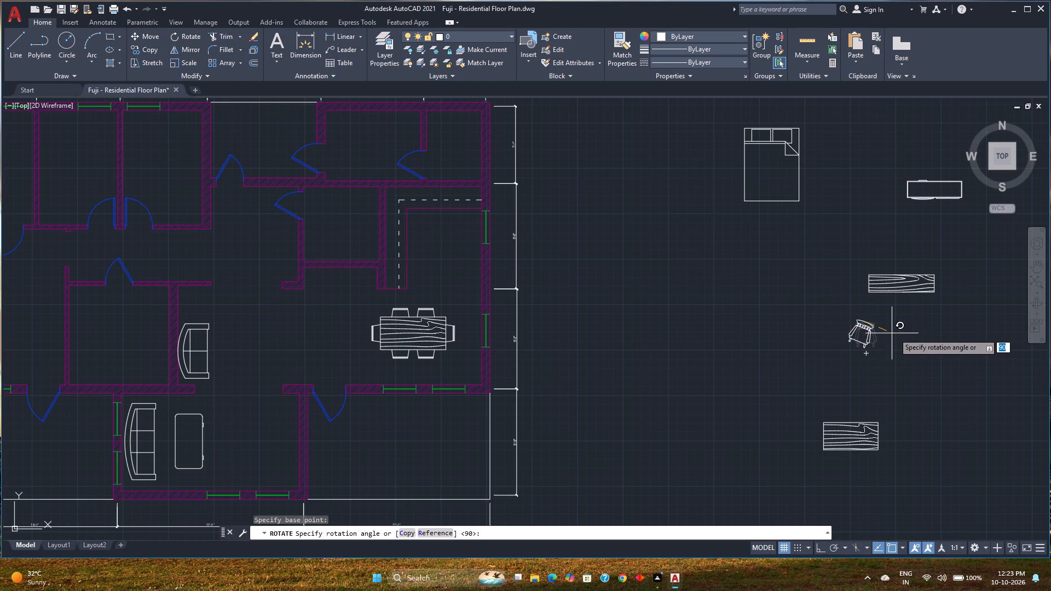
key(F8)
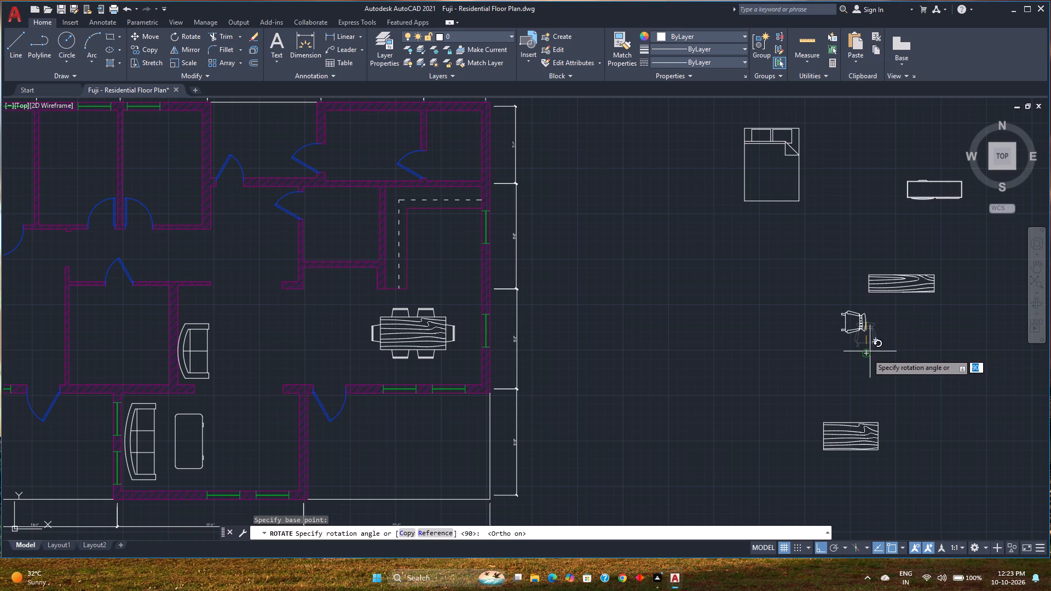
click(865, 355)
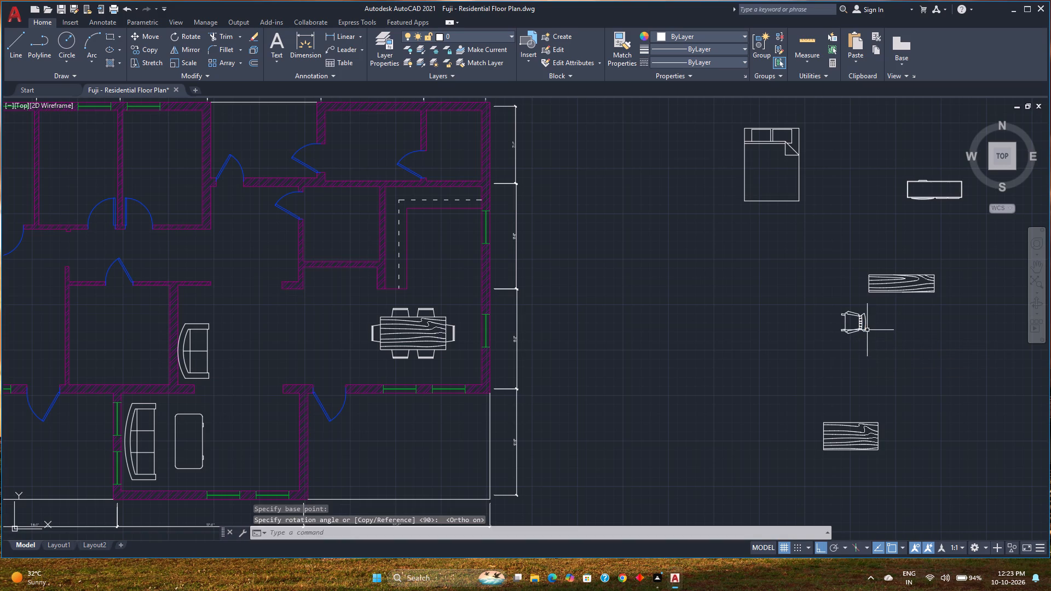
Save the floor plan drawing.
key(ctrl+s)
Move the loose chair into the living room, just east of the coffee table's northern half, with Ortho off.
click(864, 329)
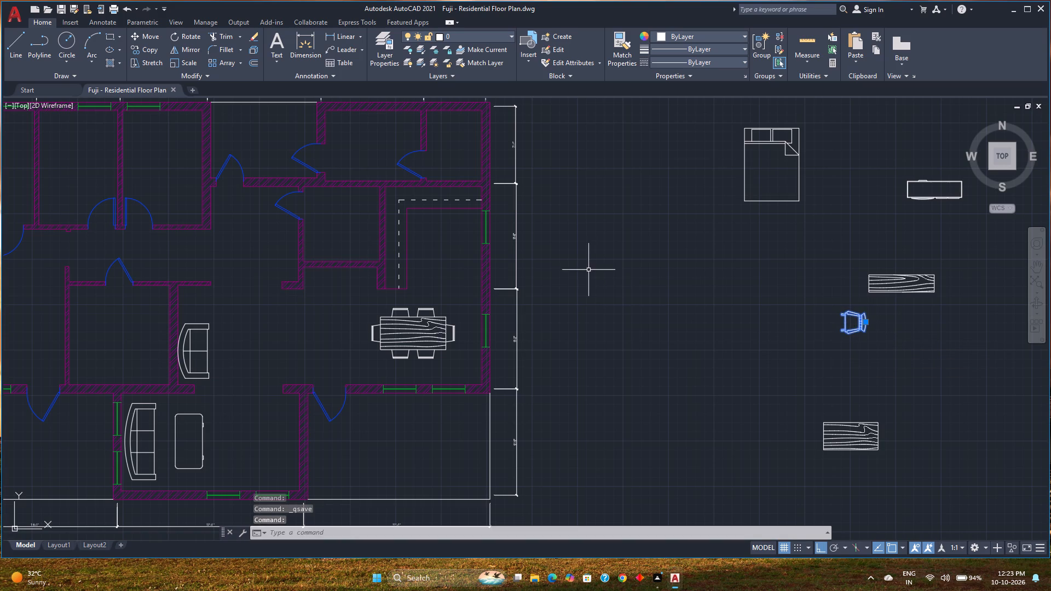
click(149, 34)
click(864, 314)
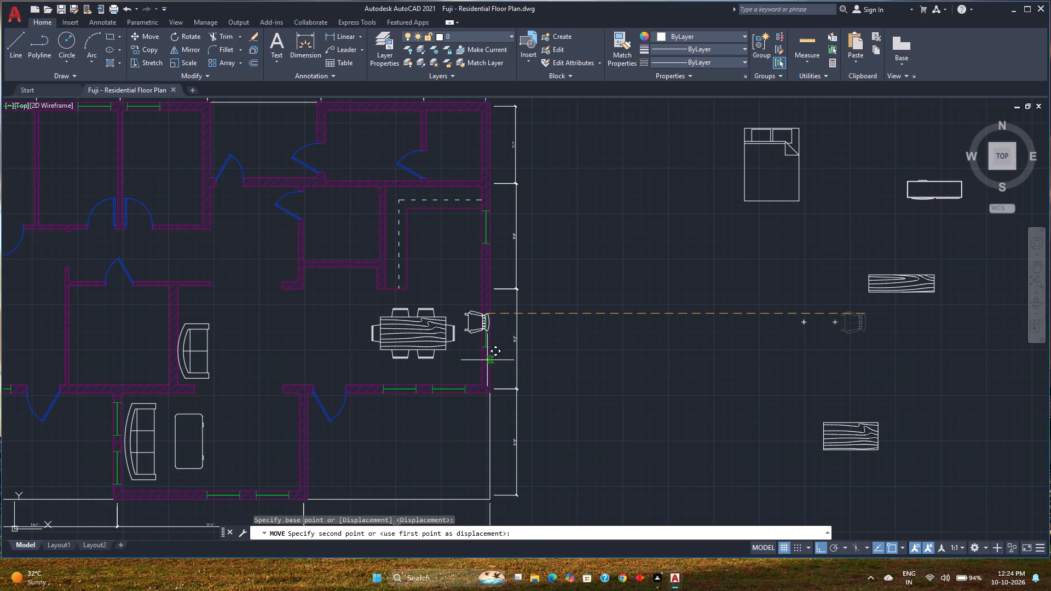
key(F8)
scroll(236, 418, up, 2)
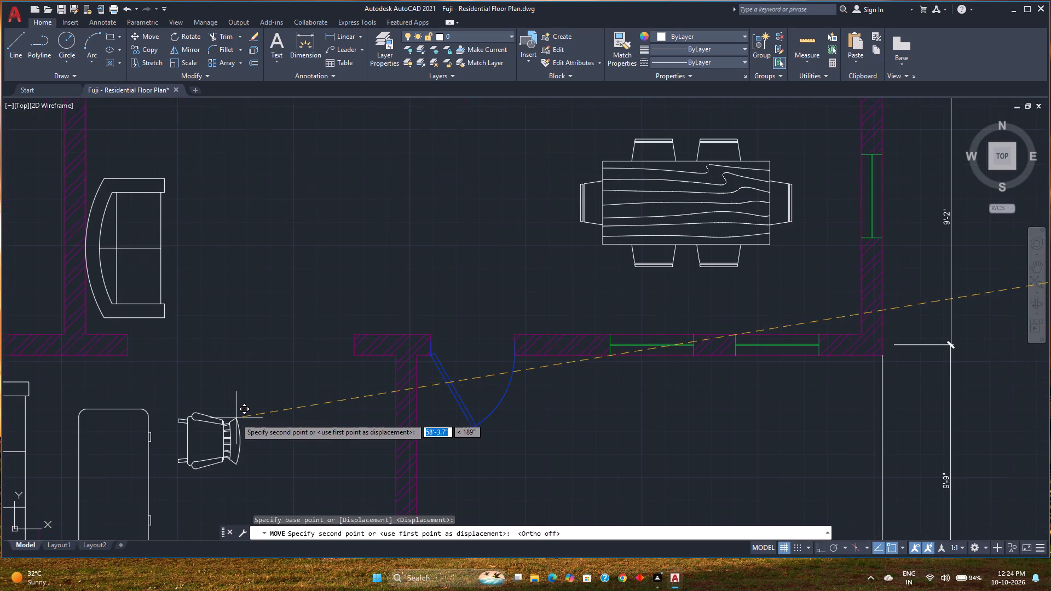
click(243, 405)
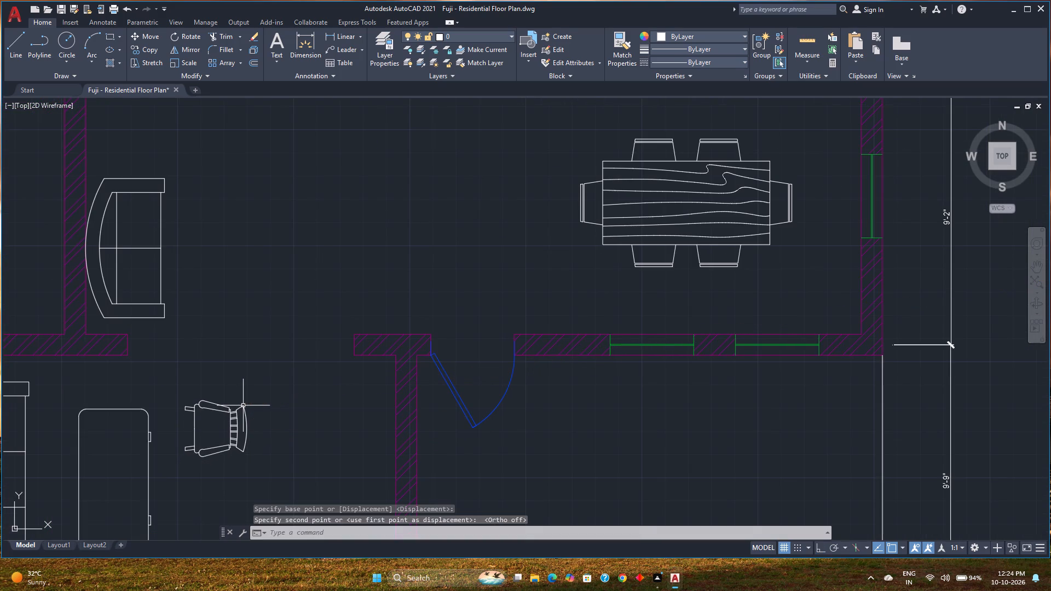
Copy the living room chair about 3'-9" straight south, beside the coffee table's southern half, with Ortho on.
click(243, 409)
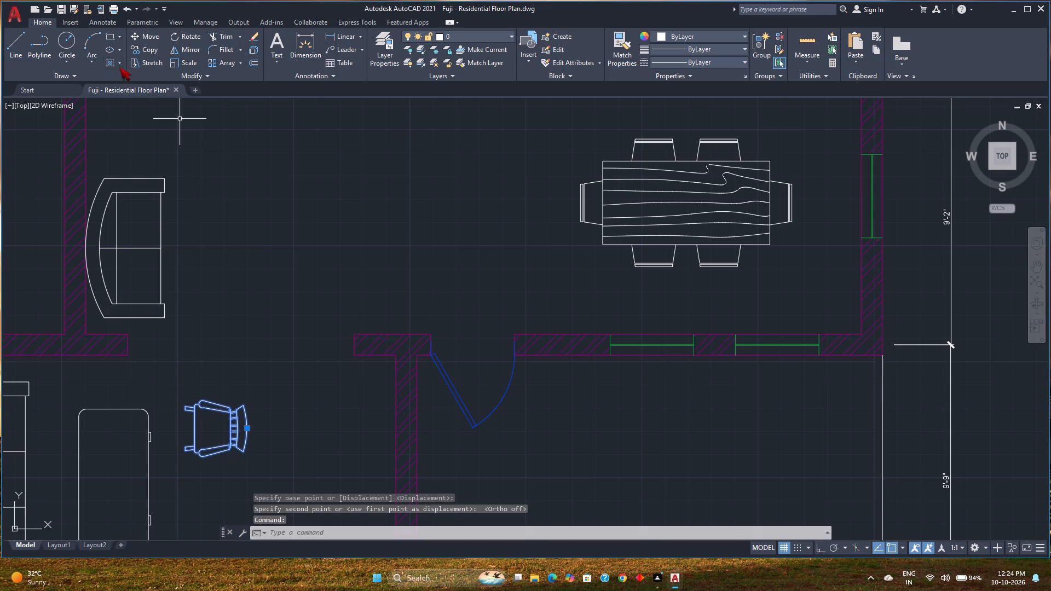
click(139, 48)
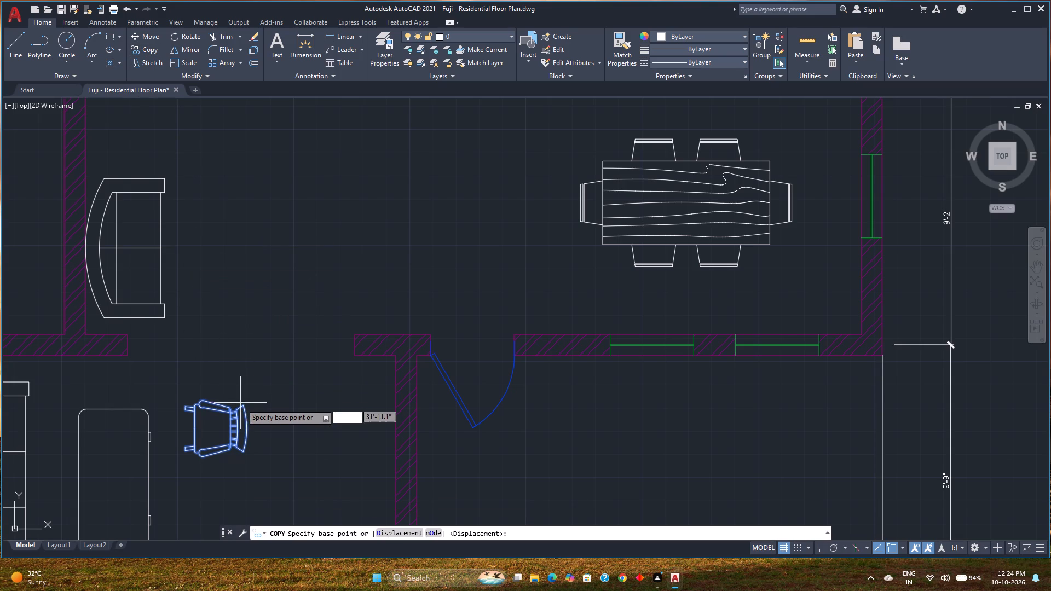
click(244, 408)
scroll(239, 456, down, 1)
middle_drag(239, 456, 257, 389)
key(F8)
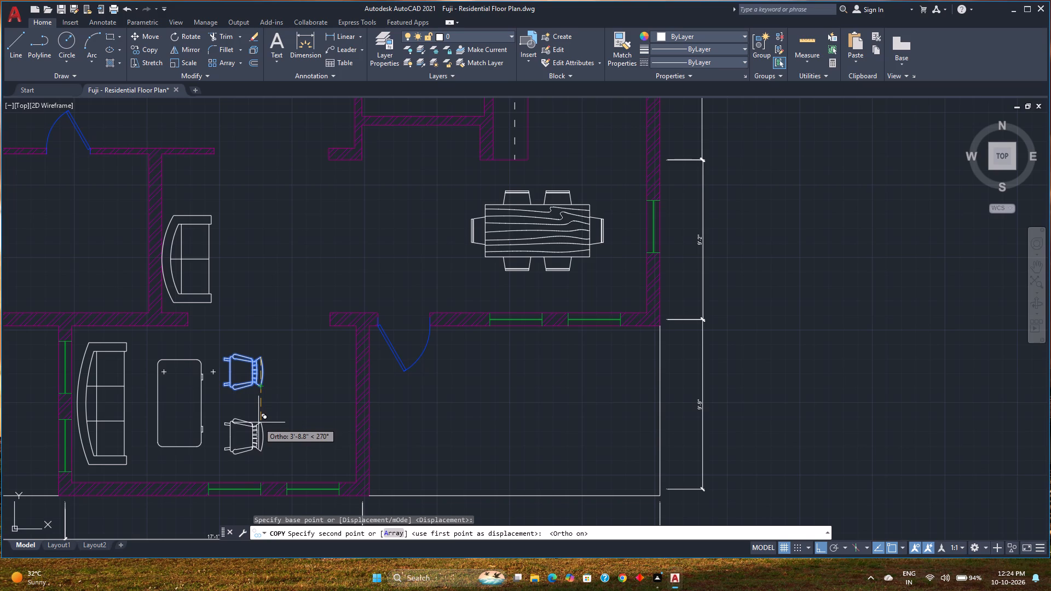
click(258, 422)
key(Escape)
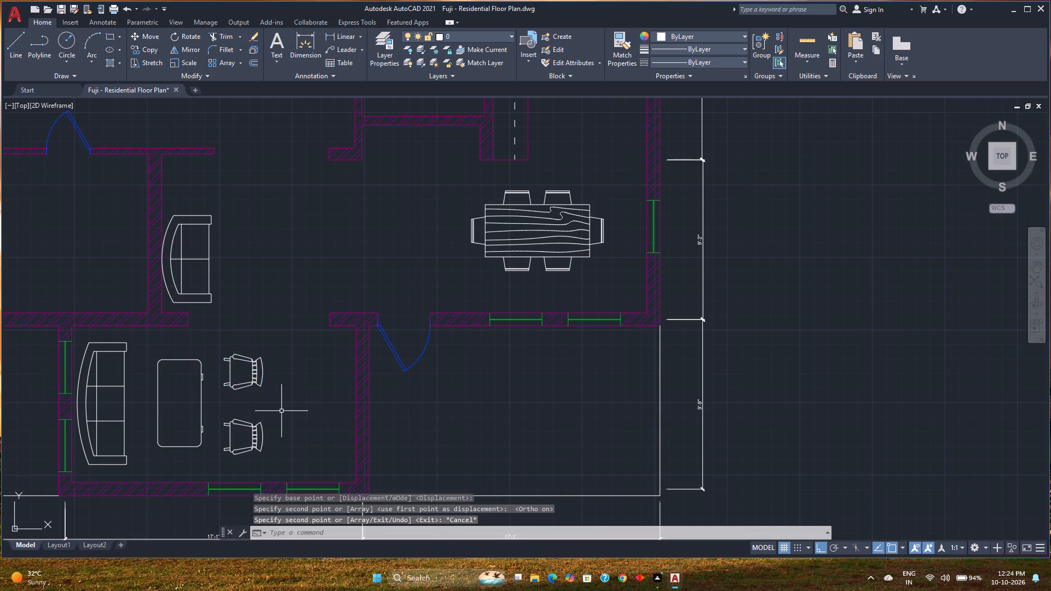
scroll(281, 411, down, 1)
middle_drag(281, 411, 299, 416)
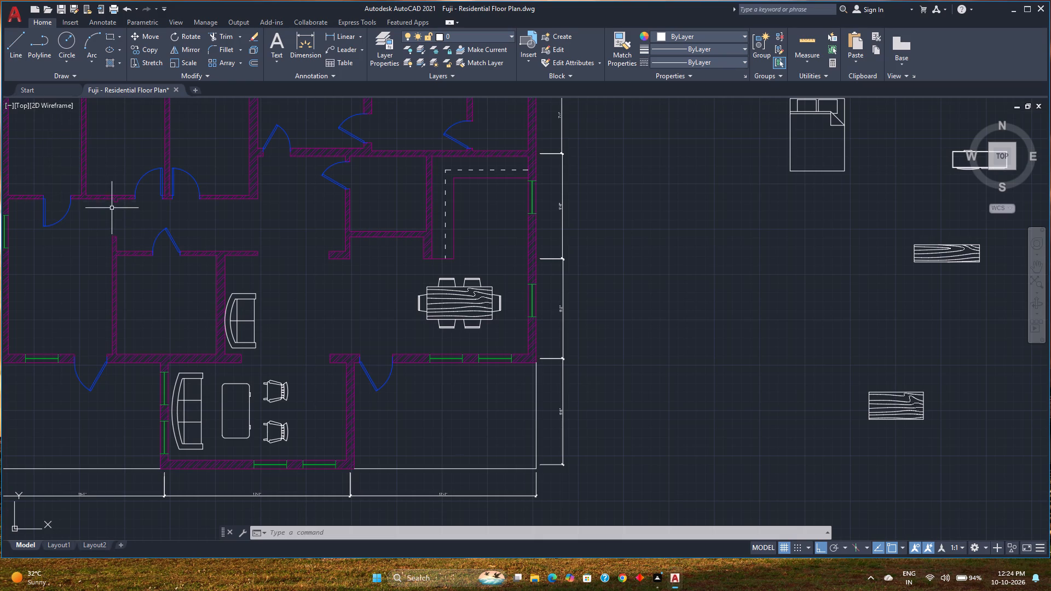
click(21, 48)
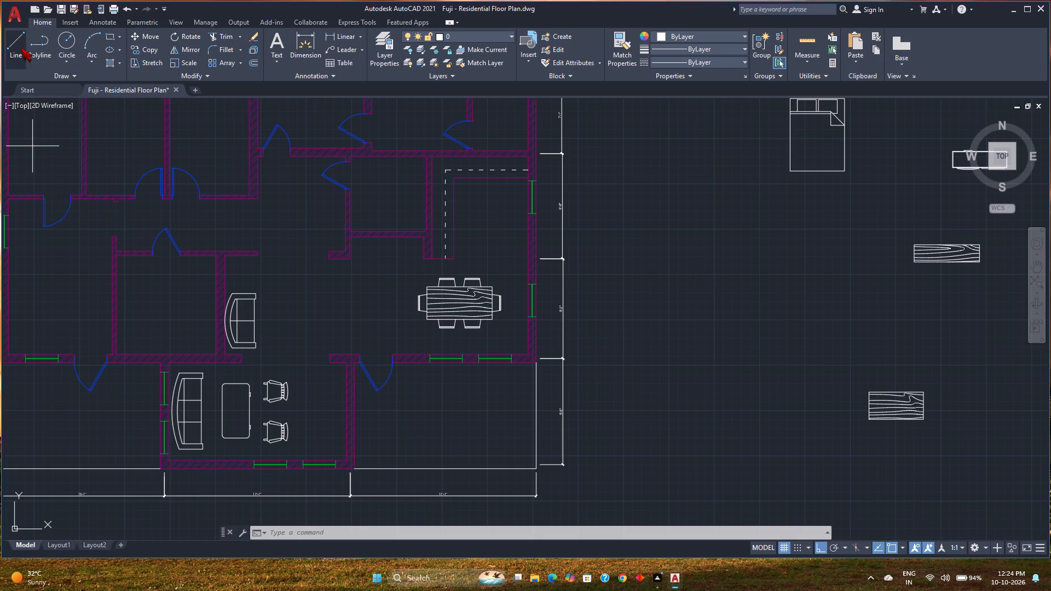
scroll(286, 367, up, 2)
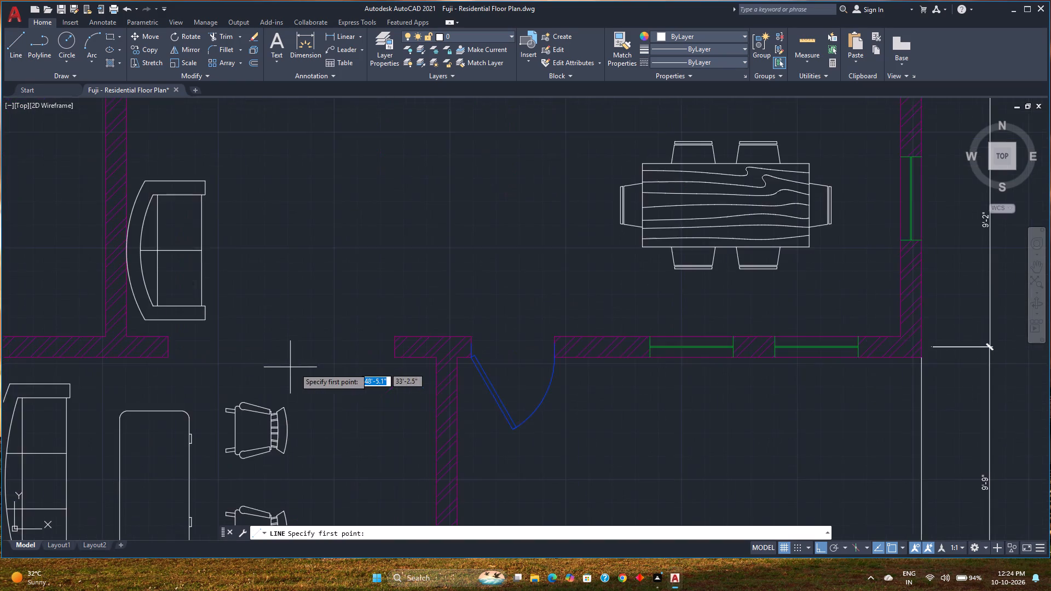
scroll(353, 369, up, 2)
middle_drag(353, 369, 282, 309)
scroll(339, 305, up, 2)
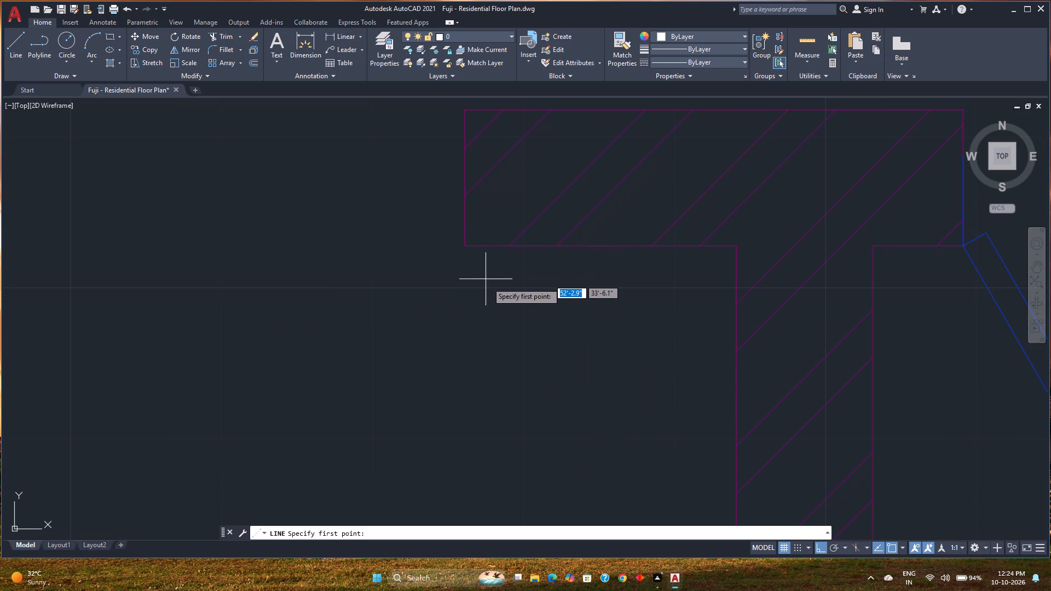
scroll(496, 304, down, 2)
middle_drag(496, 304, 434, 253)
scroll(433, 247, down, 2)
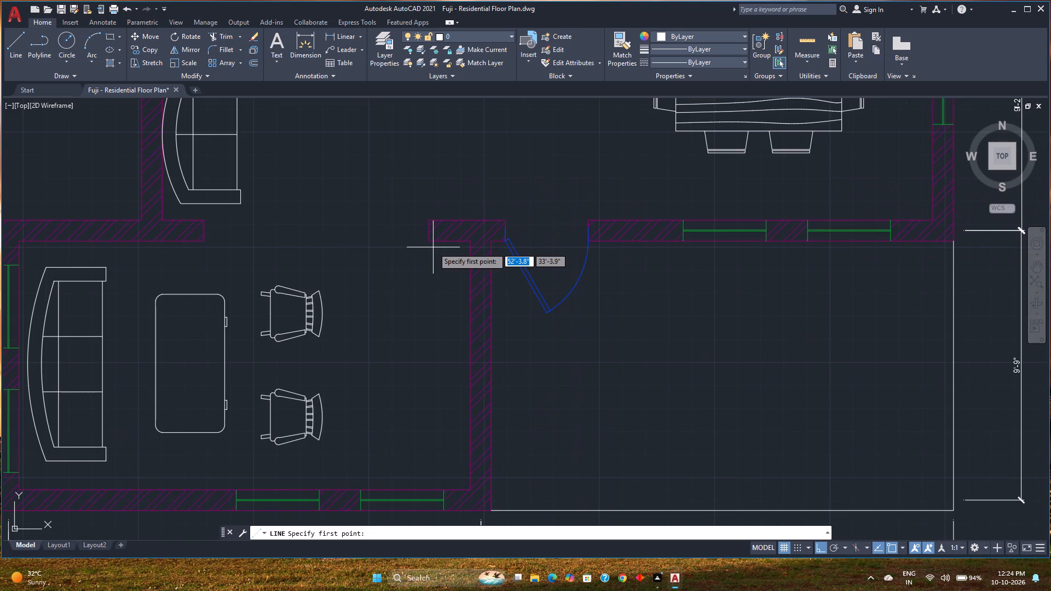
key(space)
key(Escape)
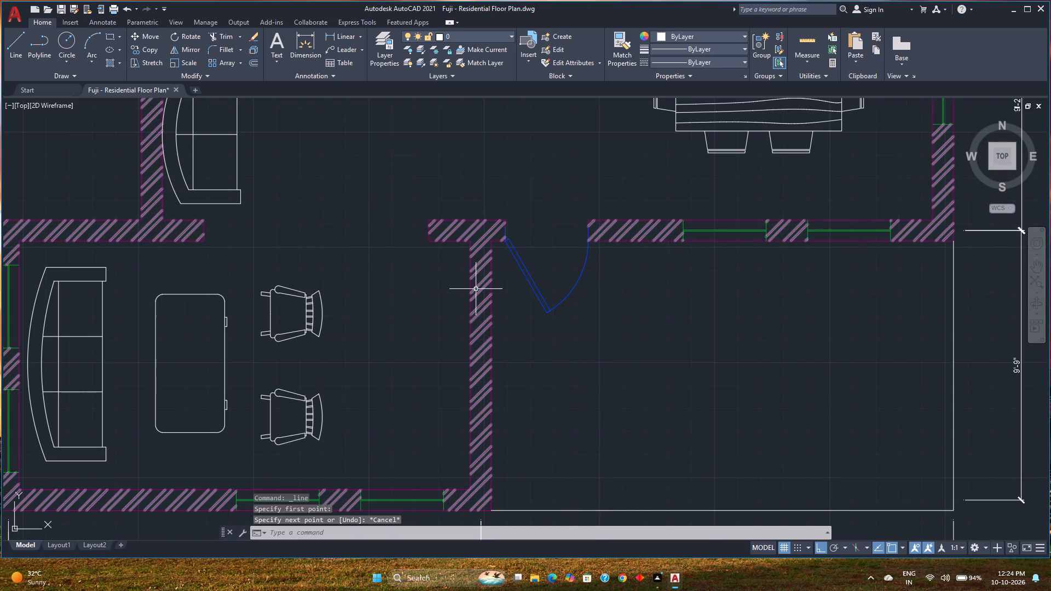
Offset the inner face line of the living room's east wall 1'4" westward into the room, undoing a first try at 1.4.
scroll(470, 289, up, 3)
click(470, 283)
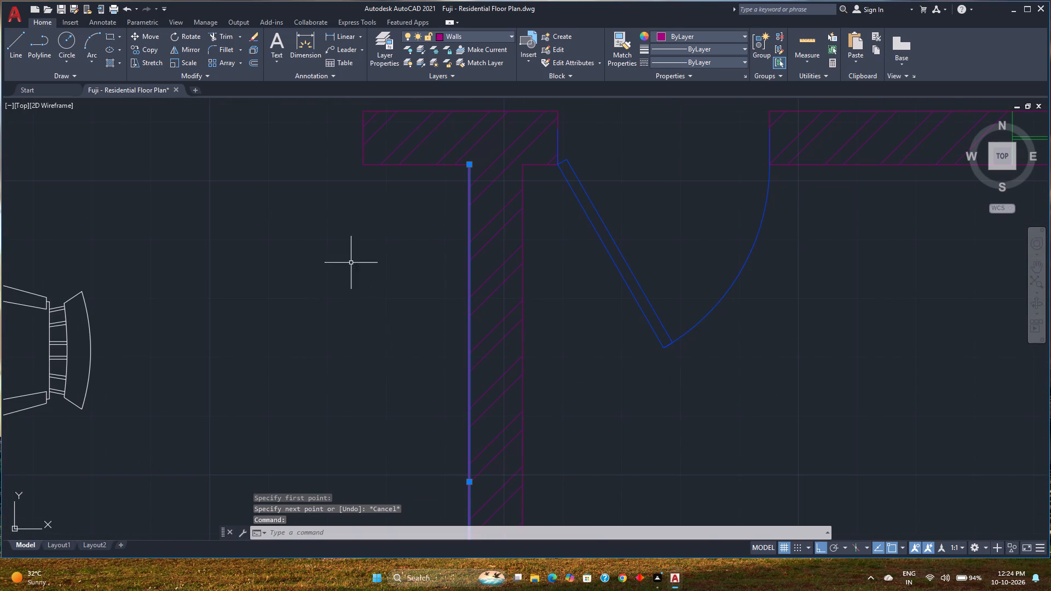
click(250, 64)
text(1')
key(Return)
text(1.4)
key(Return)
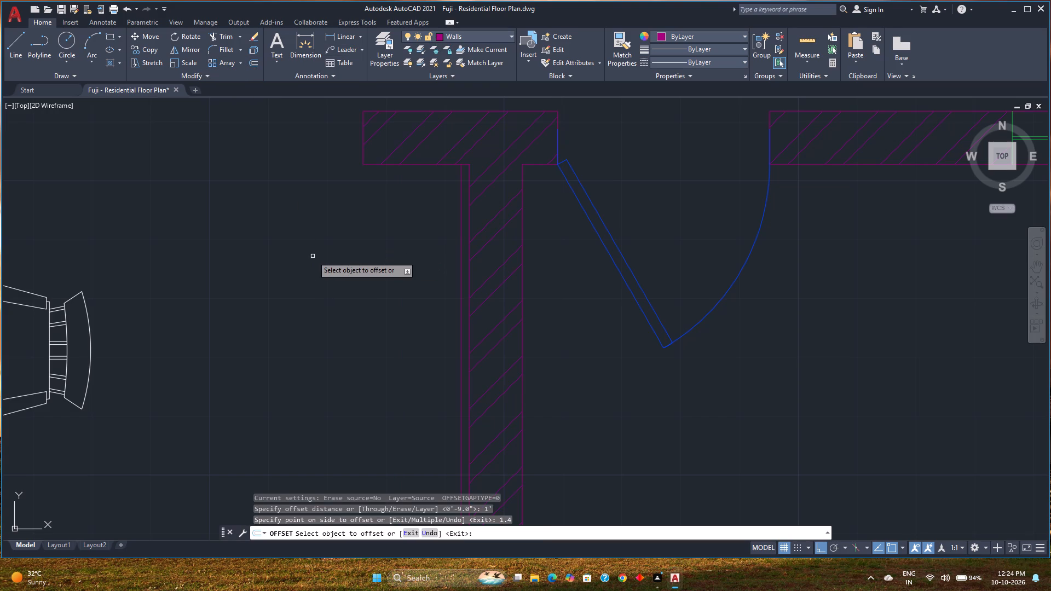
key(ctrl+z)
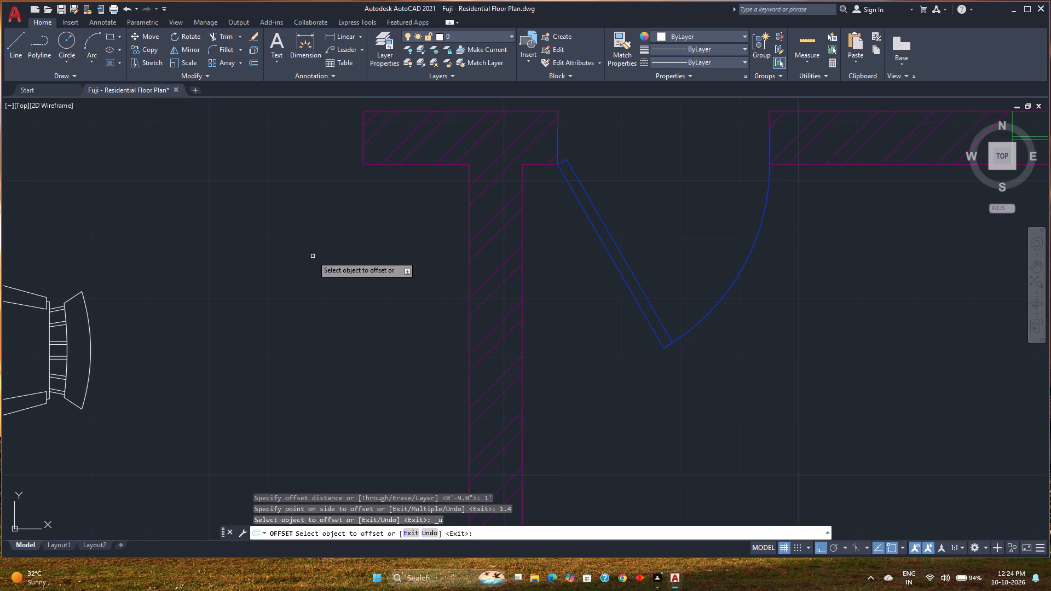
click(469, 217)
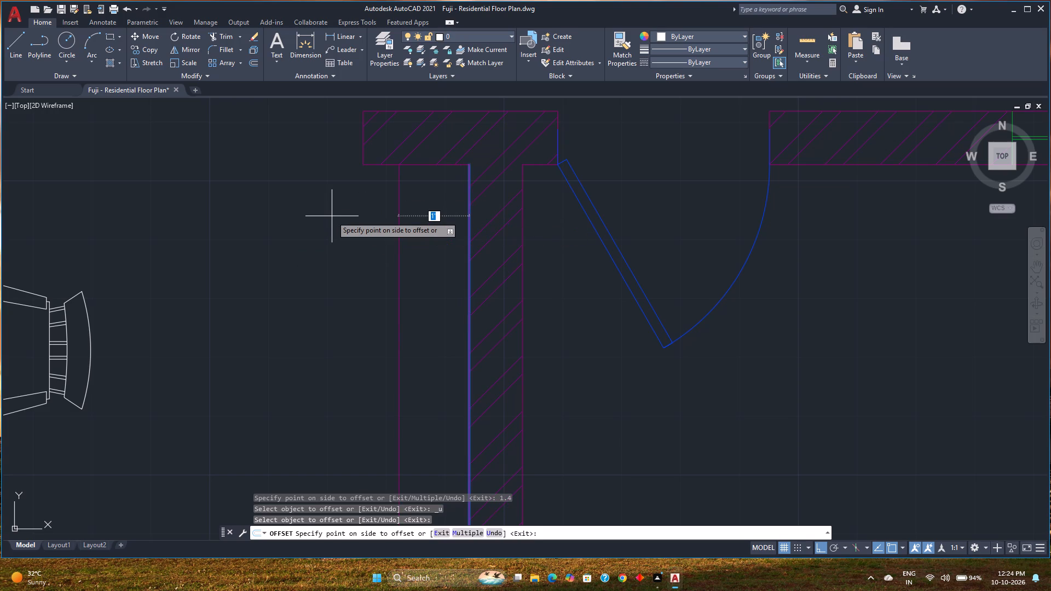
text(1'4")
key(Return)
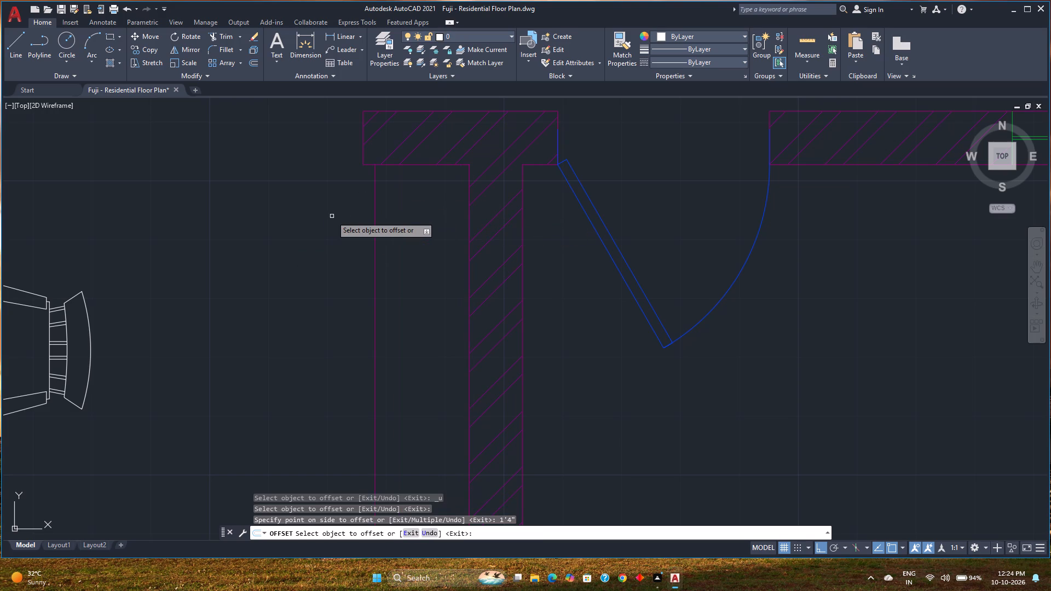
key(space)
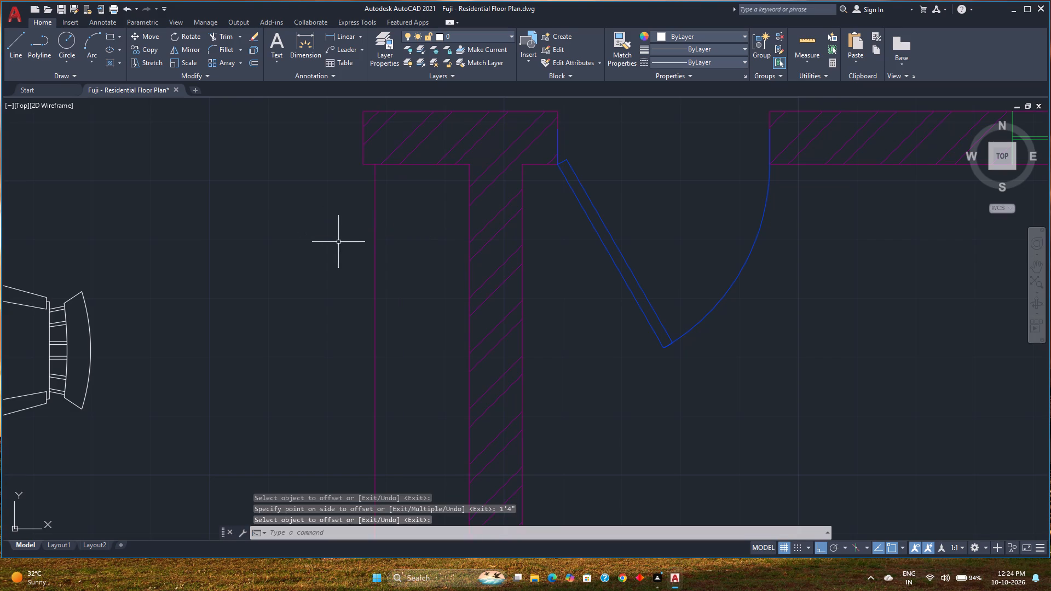
Move the offset line along the living room's east wall onto layer 0.
click(374, 275)
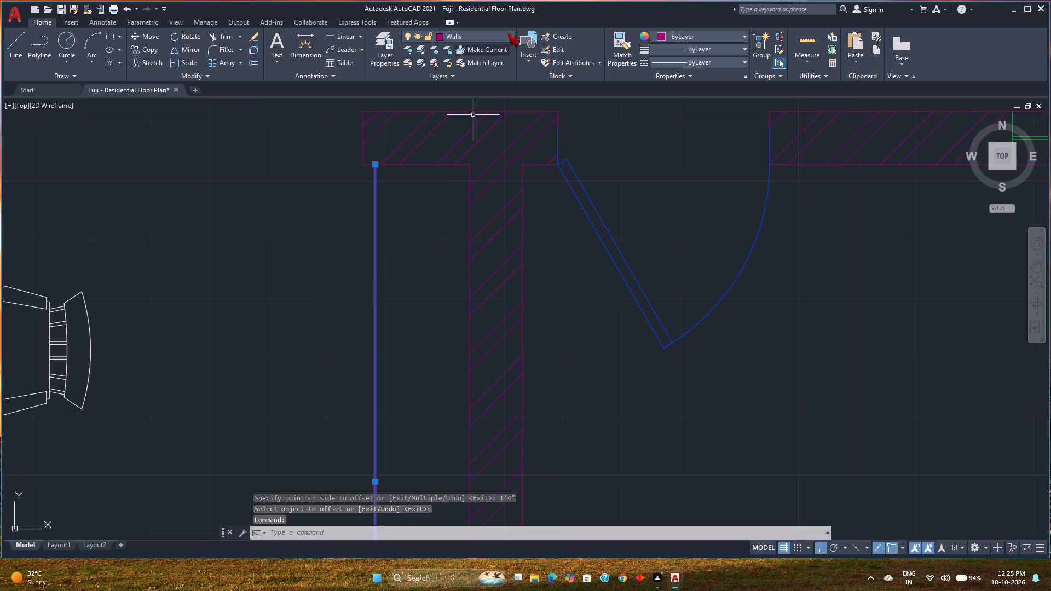
click(499, 37)
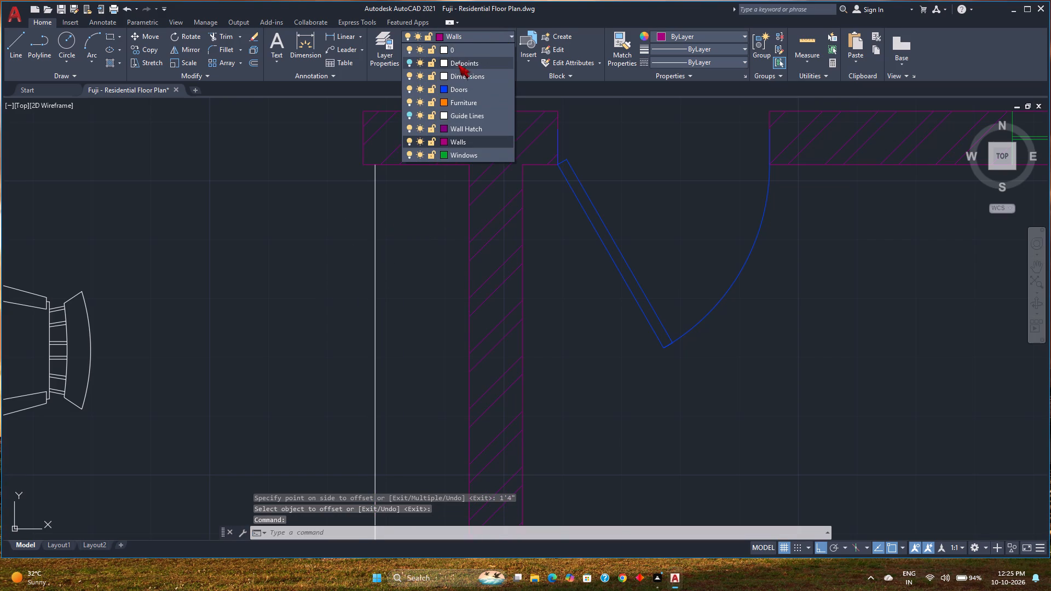
click(461, 51)
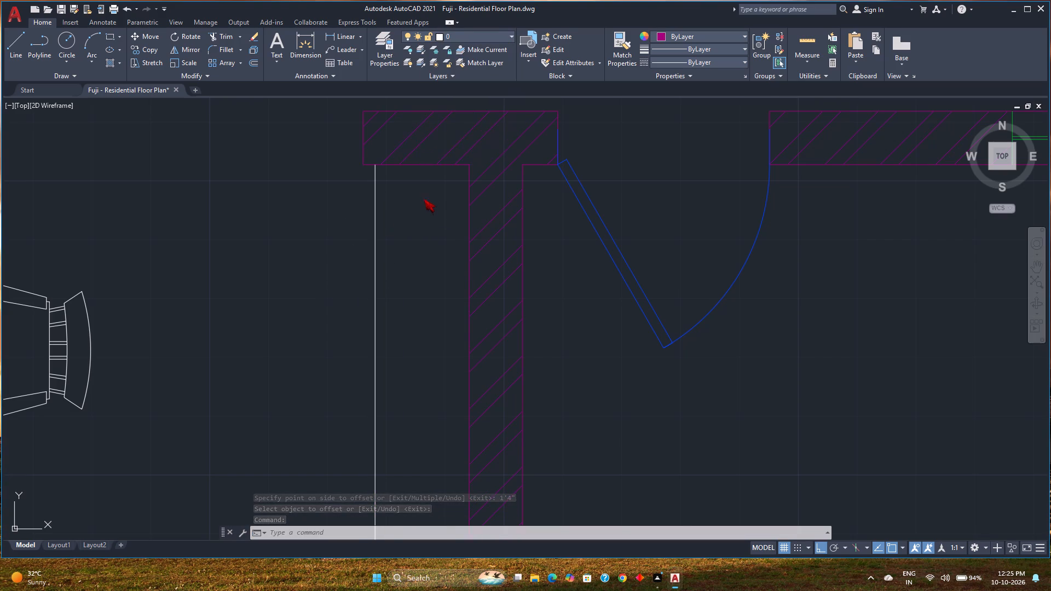
scroll(423, 201, down, 2)
key(Escape)
Rotate the loose bed east of the plan 90 degrees counterclockwise about its northwest corner, with Ortho on.
scroll(423, 200, down, 1)
middle_drag(423, 200, 407, 201)
scroll(406, 201, down, 1)
middle_drag(406, 201, 406, 300)
scroll(409, 293, down, 1)
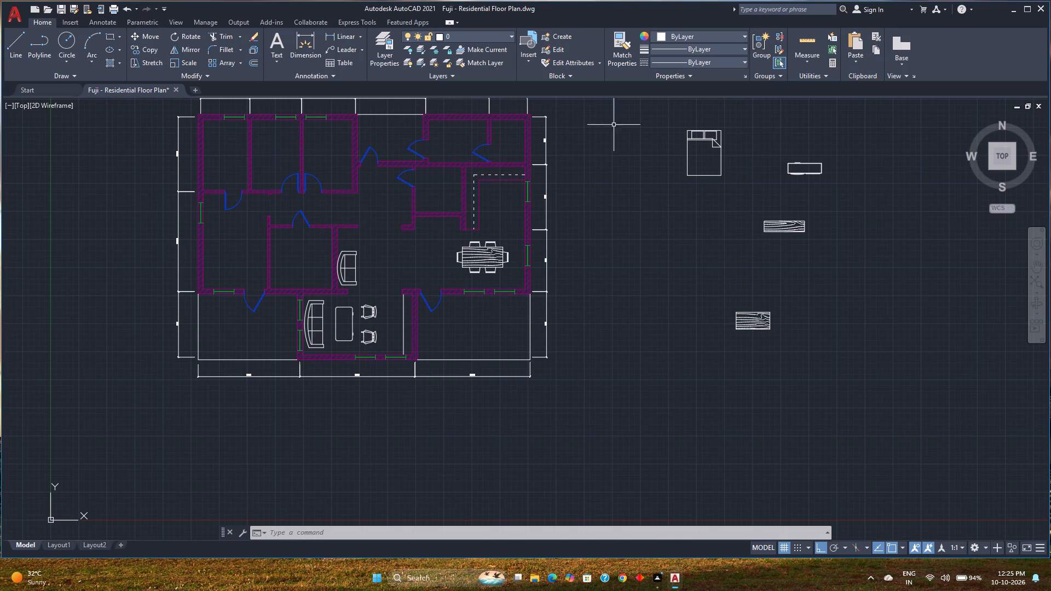
click(697, 130)
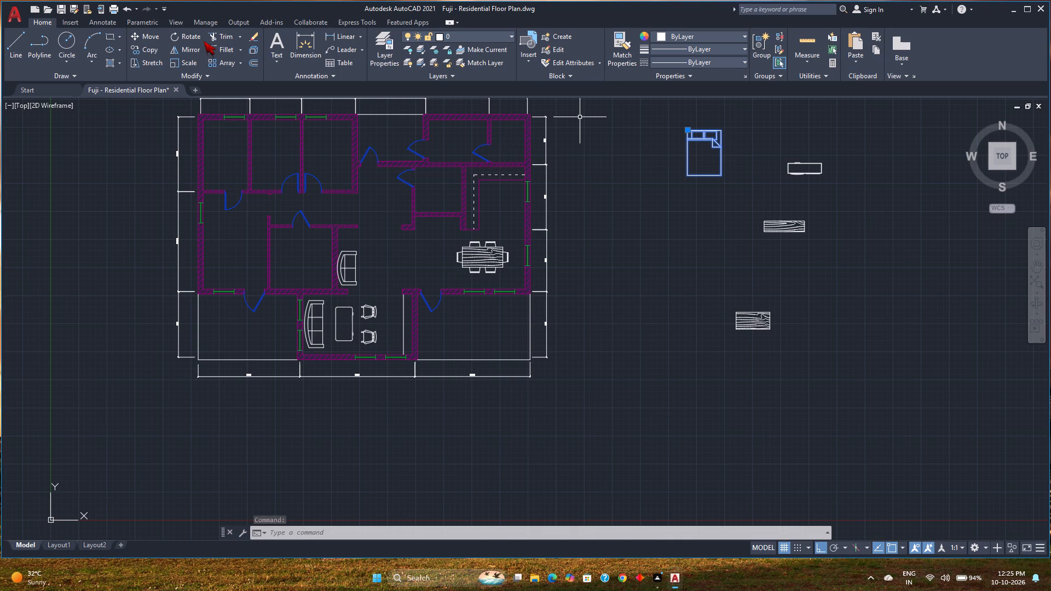
click(176, 38)
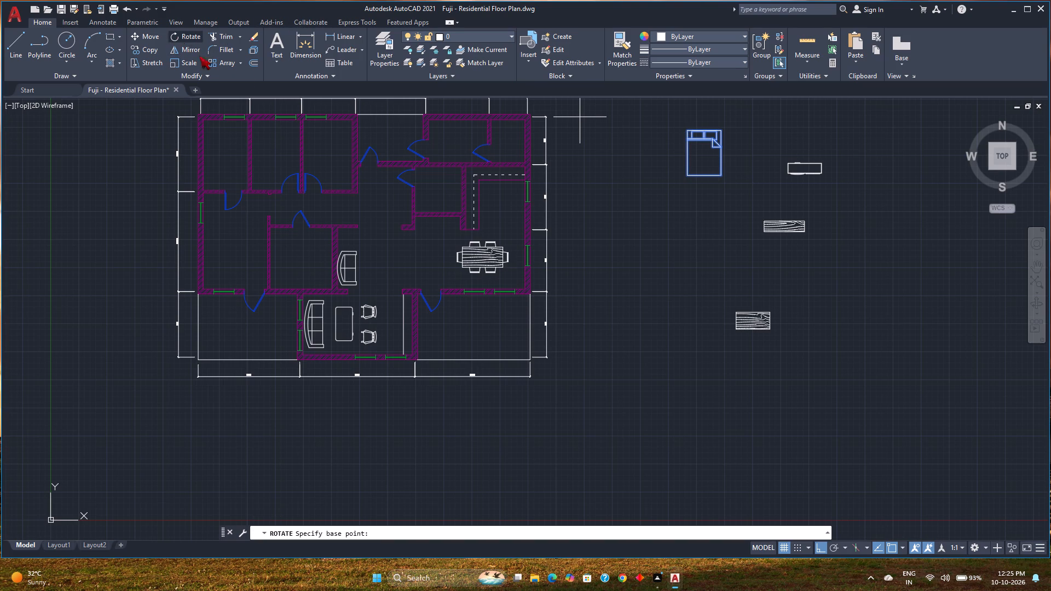
click(689, 129)
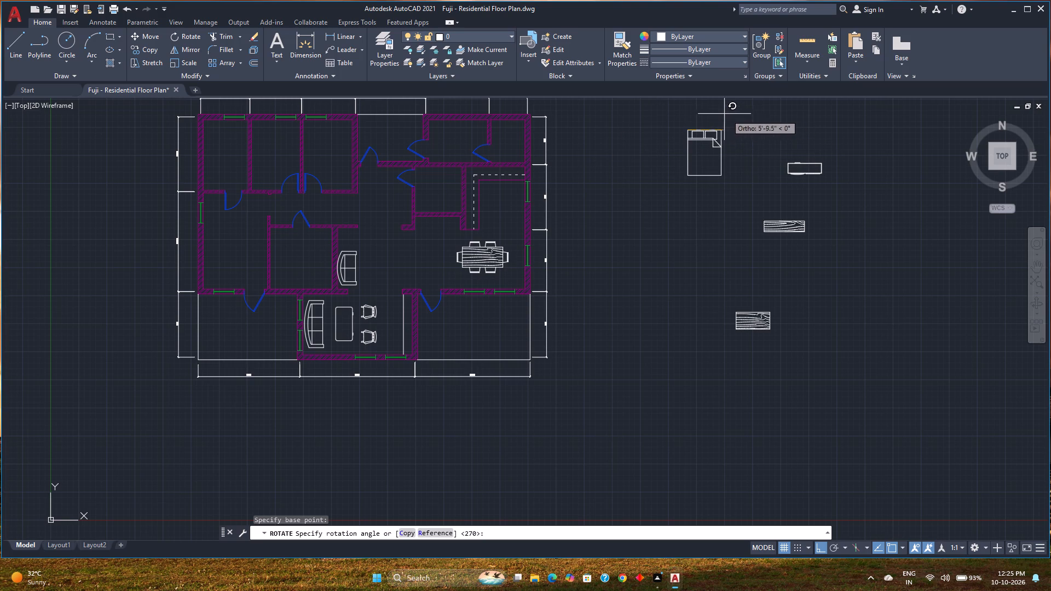
scroll(682, 130, up, 1)
middle_drag(682, 130, 684, 200)
click(696, 181)
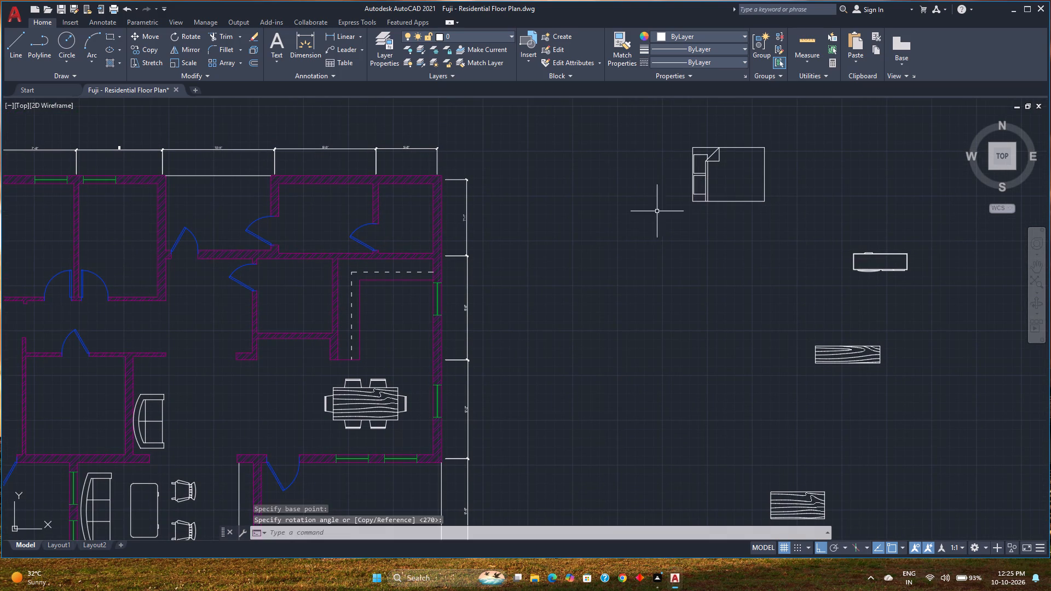
Move the loose bed by its headboard midpoint, with Ortho off, onto the southwest bedroom's west wall, midway between the window and the south corner using m2p.
click(723, 201)
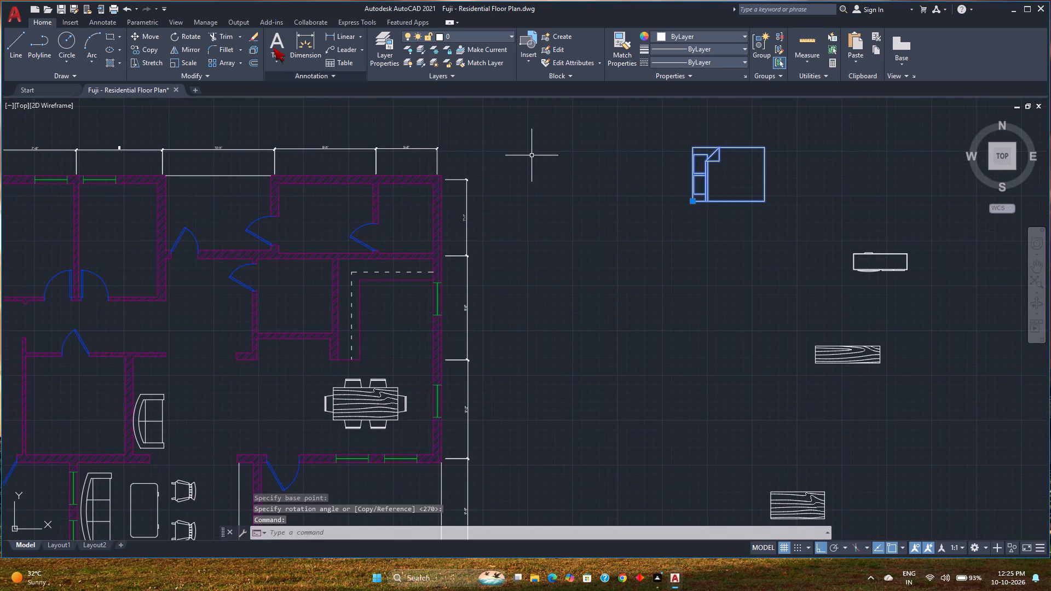
click(155, 35)
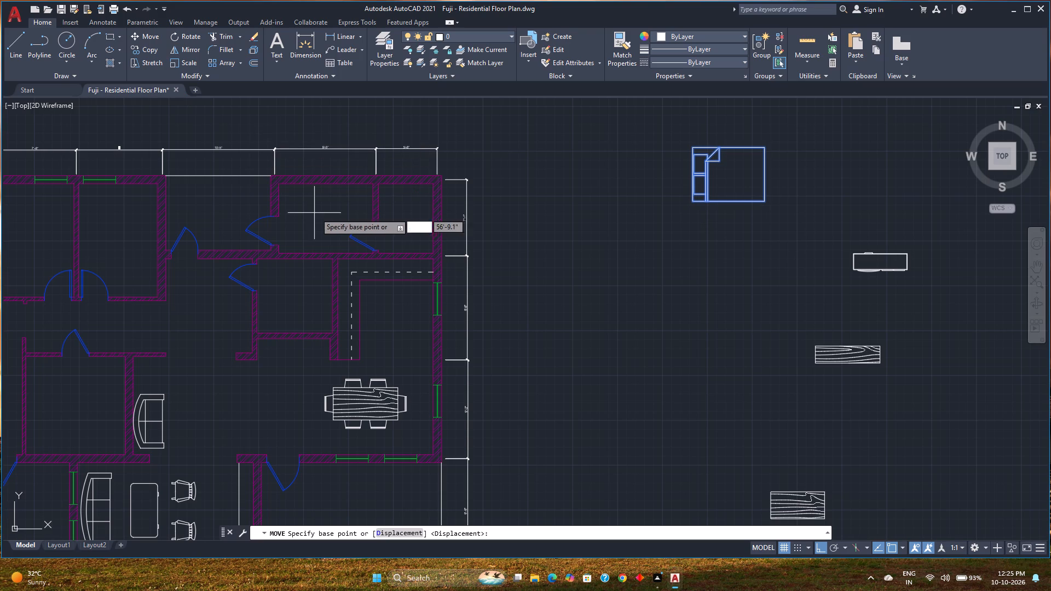
scroll(387, 209, up, 1)
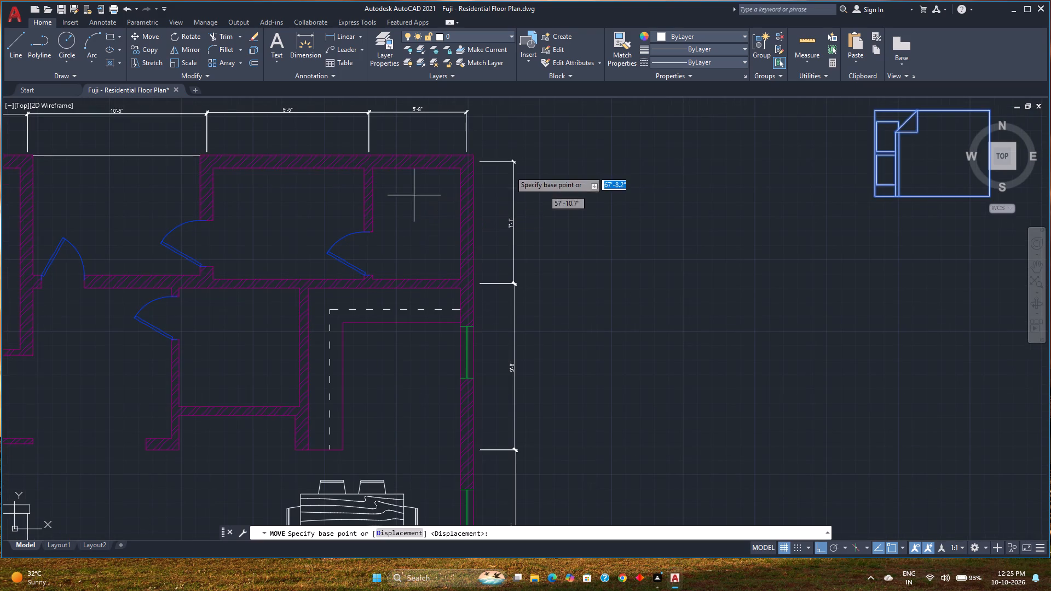
click(873, 154)
scroll(457, 191, down, 2)
middle_drag(457, 191, 608, 173)
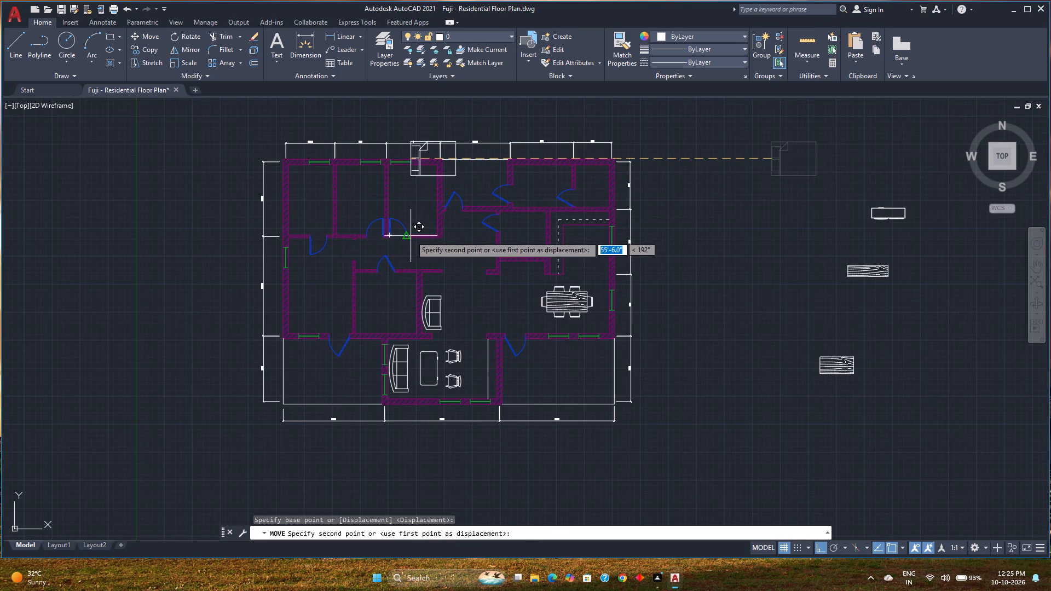
key(F8)
scroll(286, 304, up, 2)
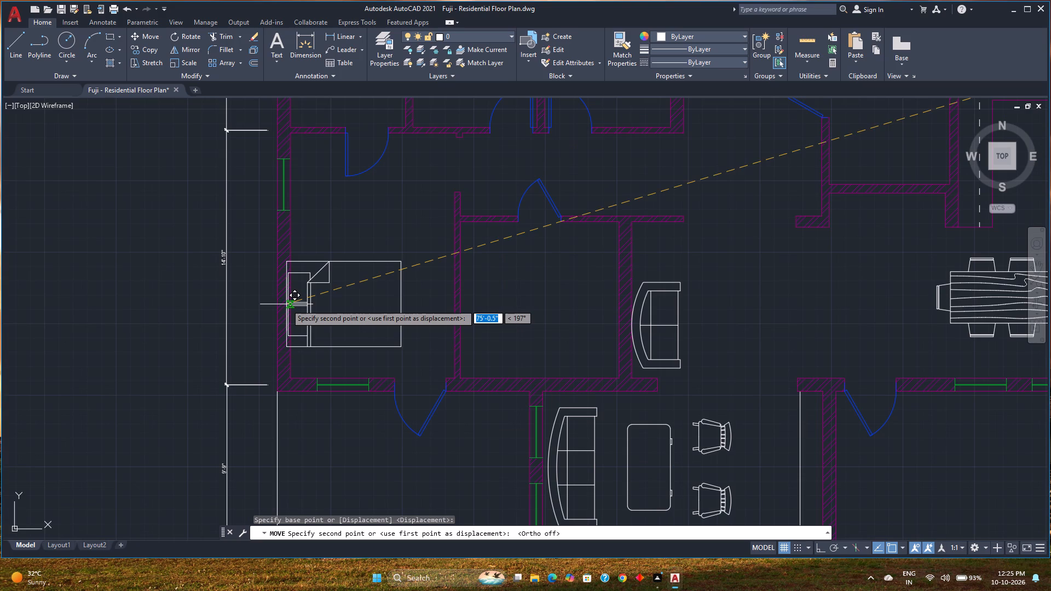
scroll(288, 302, up, 1)
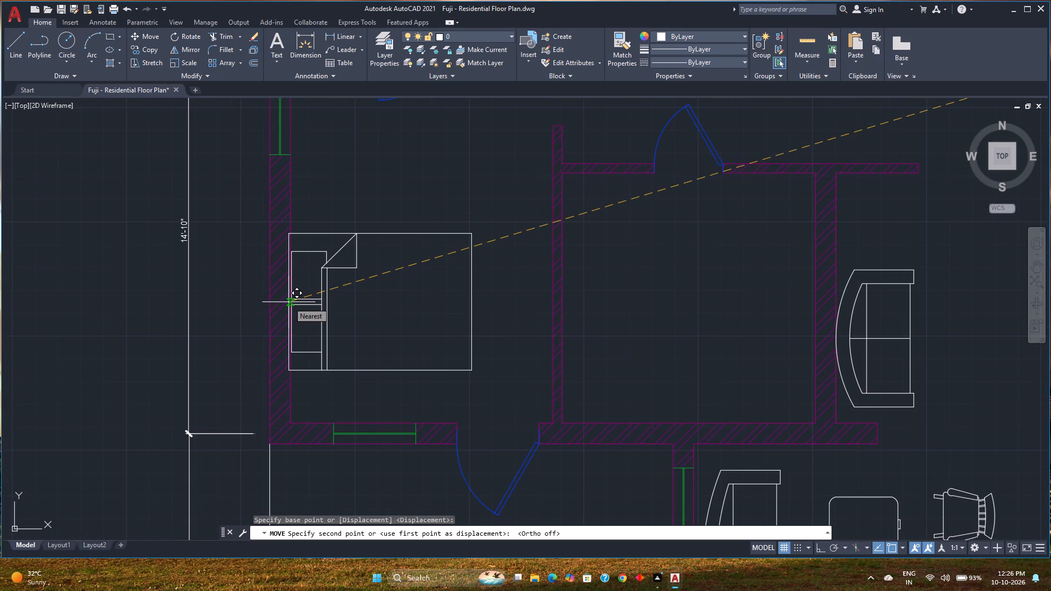
text(m2p)
key(Return)
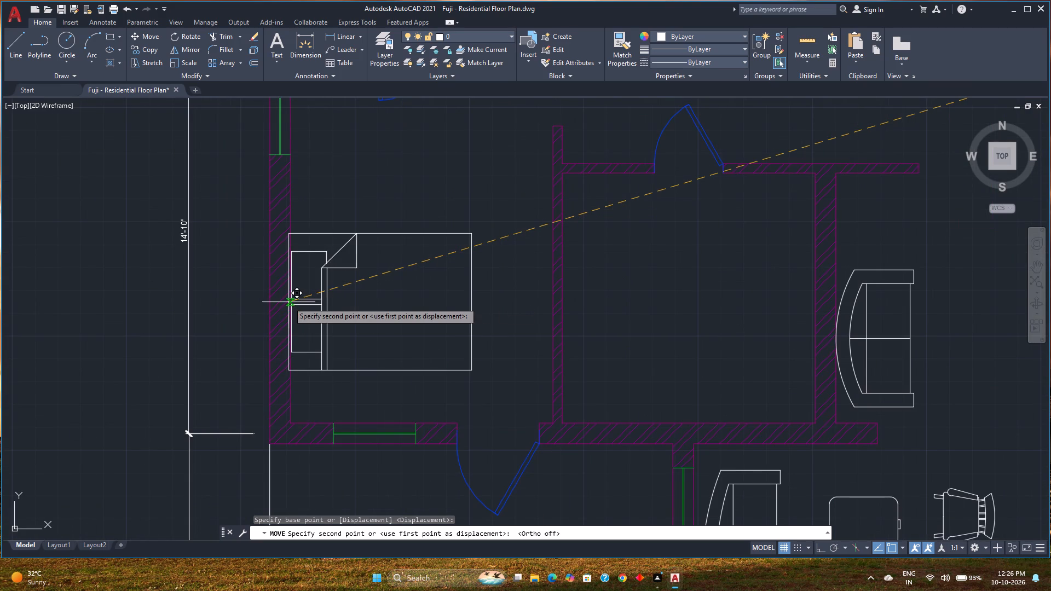
scroll(283, 142, up, 3)
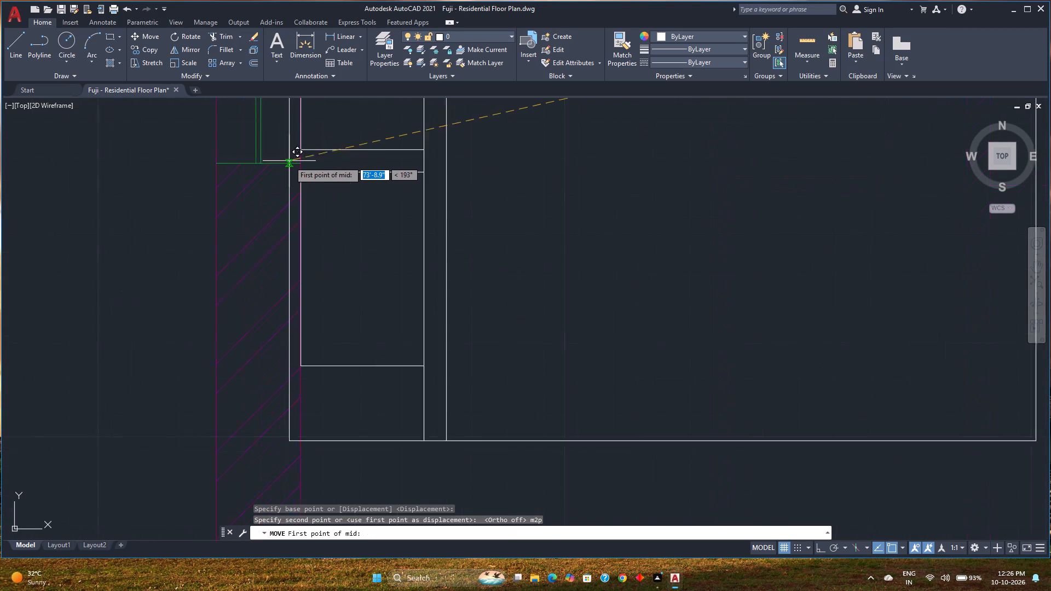
scroll(289, 161, up, 3)
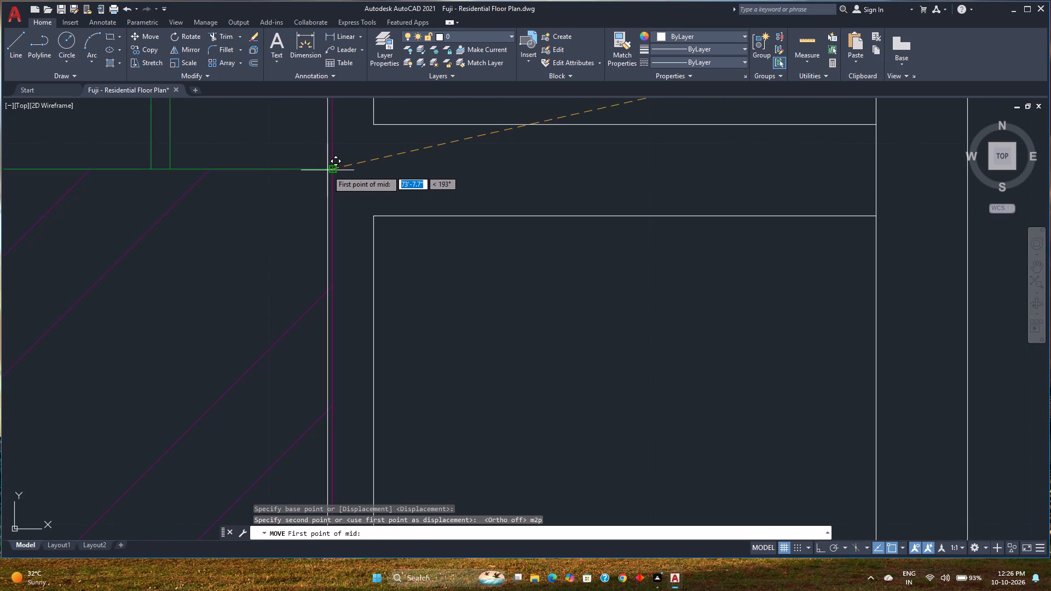
click(327, 170)
scroll(332, 200, down, 5)
middle_drag(329, 216, 336, 130)
scroll(337, 141, down, 2)
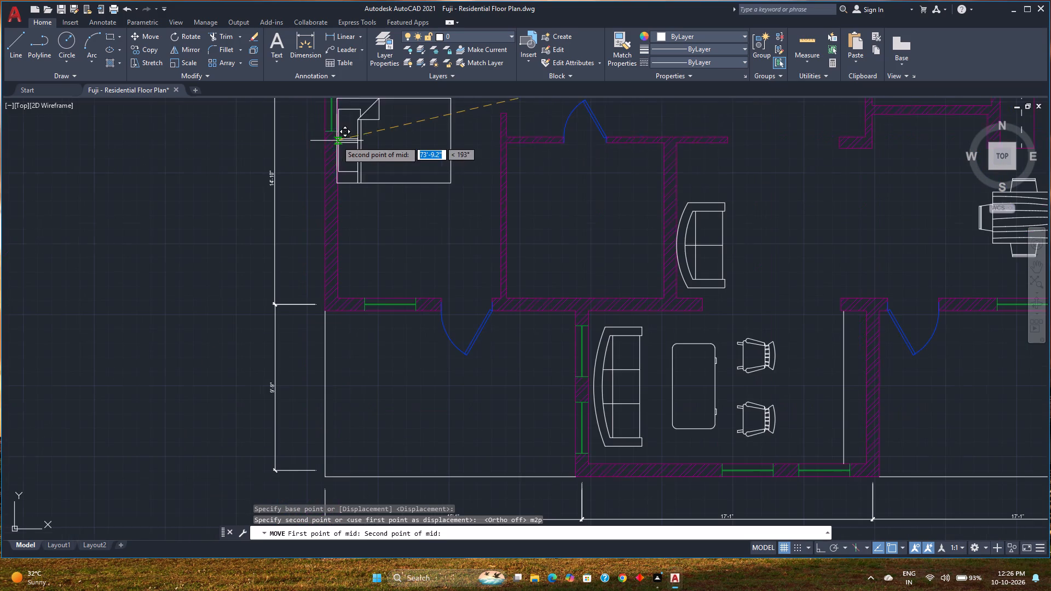
scroll(333, 287, up, 2)
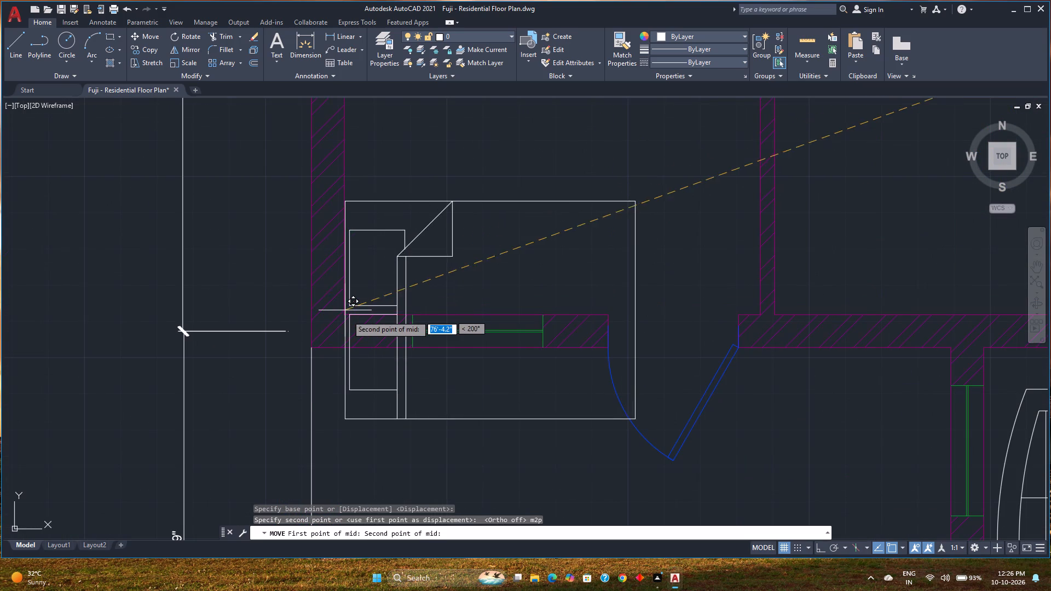
click(347, 317)
Rotate the long narrow wood-grain block east of the plan 90 degrees counterclockwise about its northwest corner, with Ortho on.
scroll(400, 265, down, 1)
middle_drag(402, 265, 400, 271)
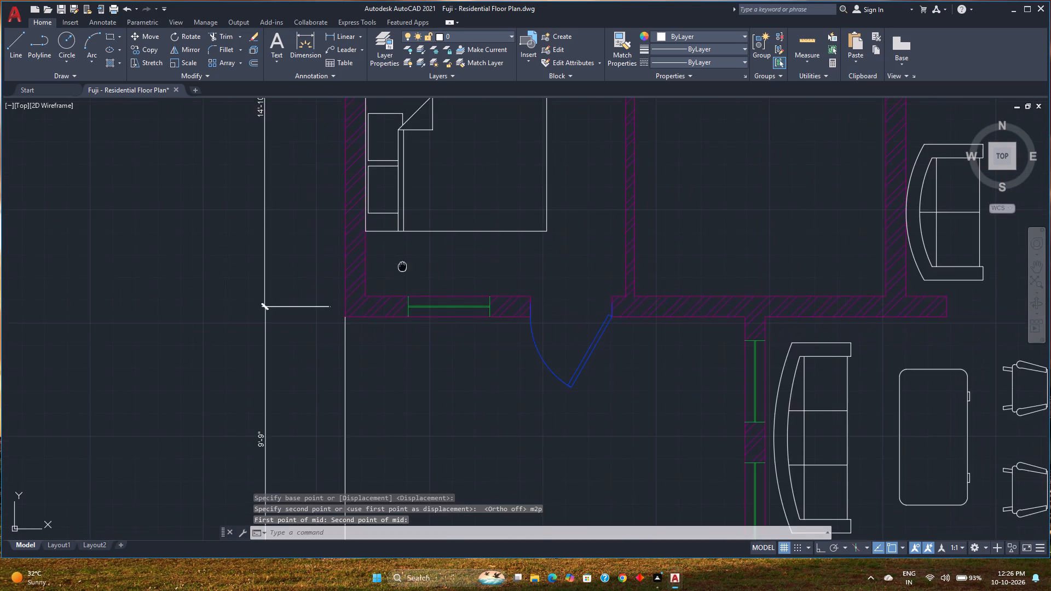
middle_drag(400, 271, 356, 316)
scroll(358, 310, down, 2)
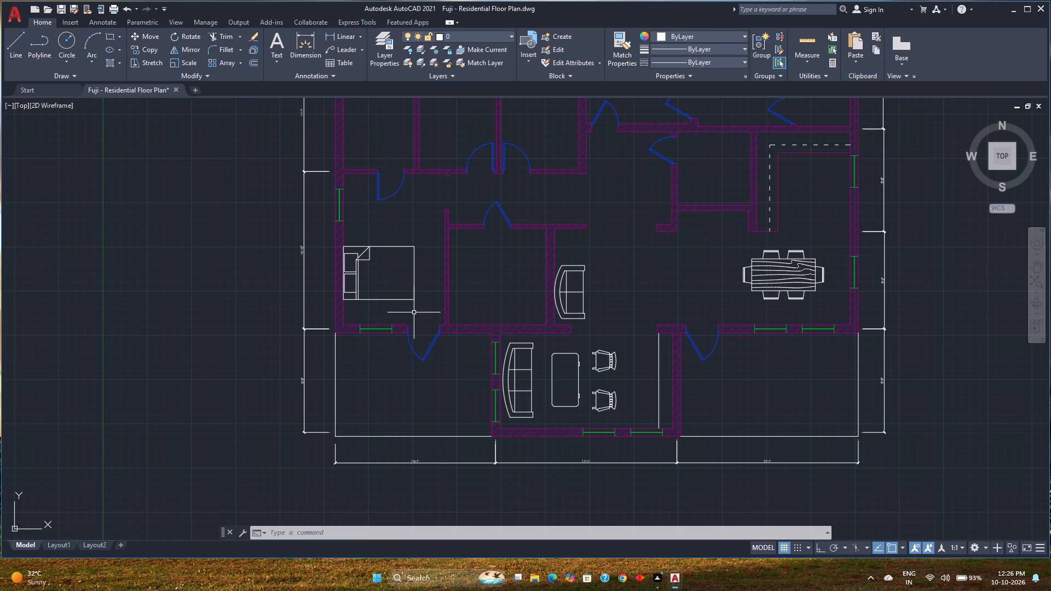
scroll(445, 270, down, 1)
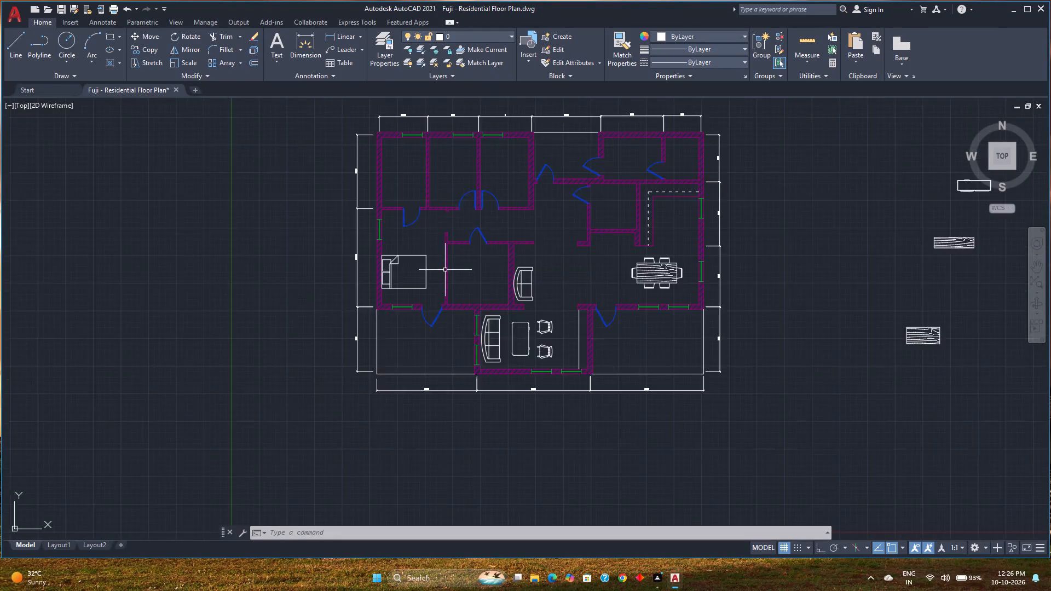
scroll(445, 270, down, 1)
middle_drag(445, 270, 417, 306)
scroll(443, 254, up, 2)
middle_drag(443, 254, 454, 266)
middle_click(454, 266)
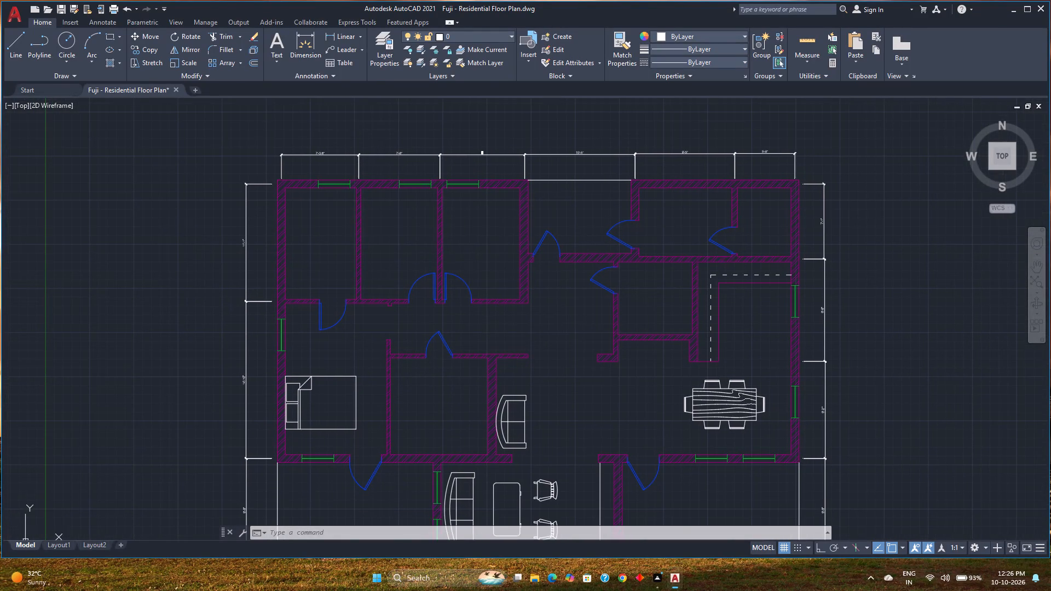
middle_drag(536, 313, 301, 281)
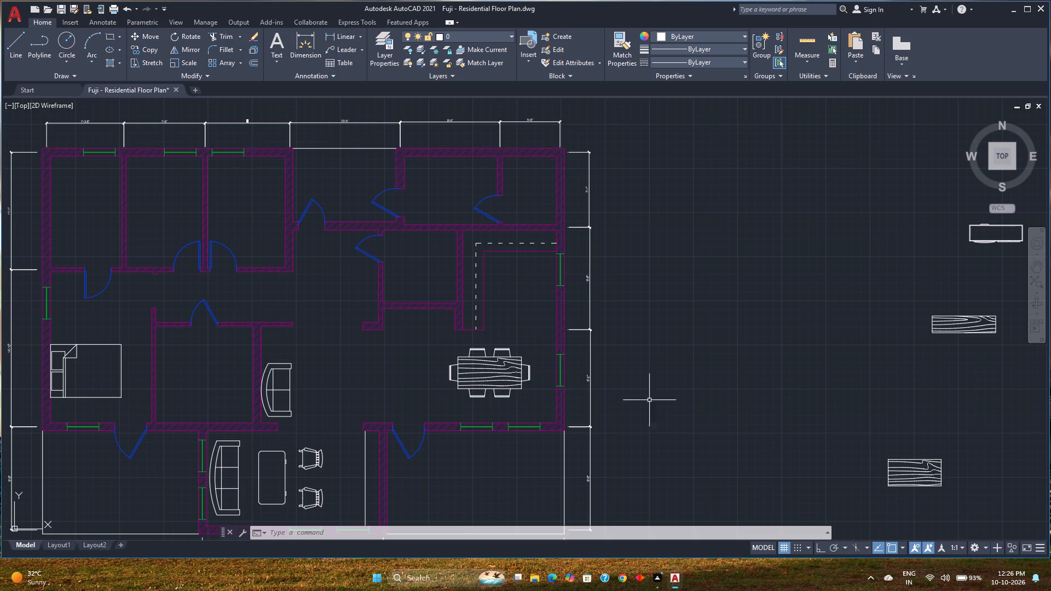
click(942, 320)
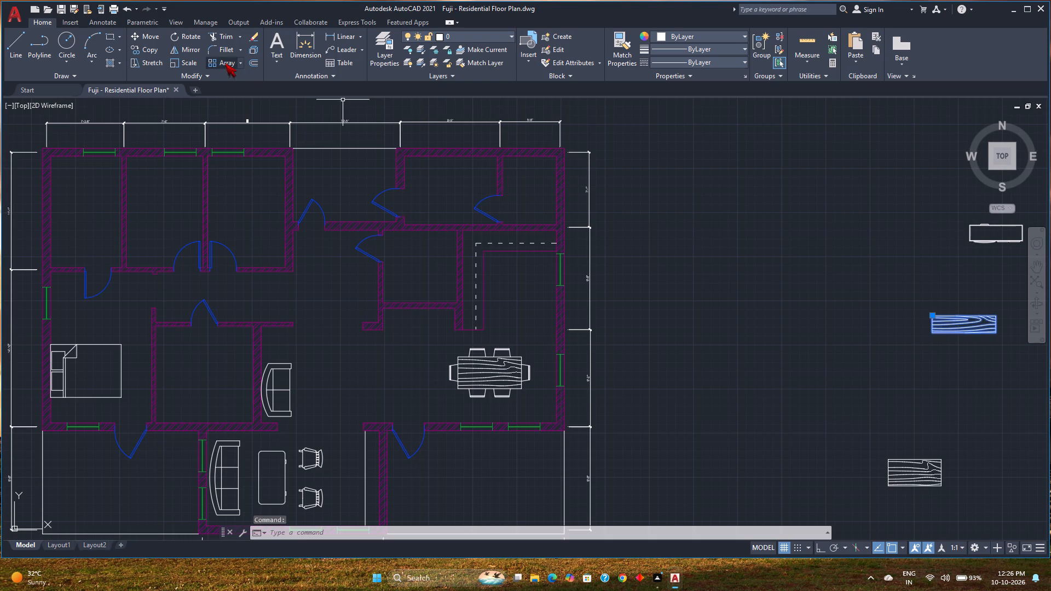
click(197, 33)
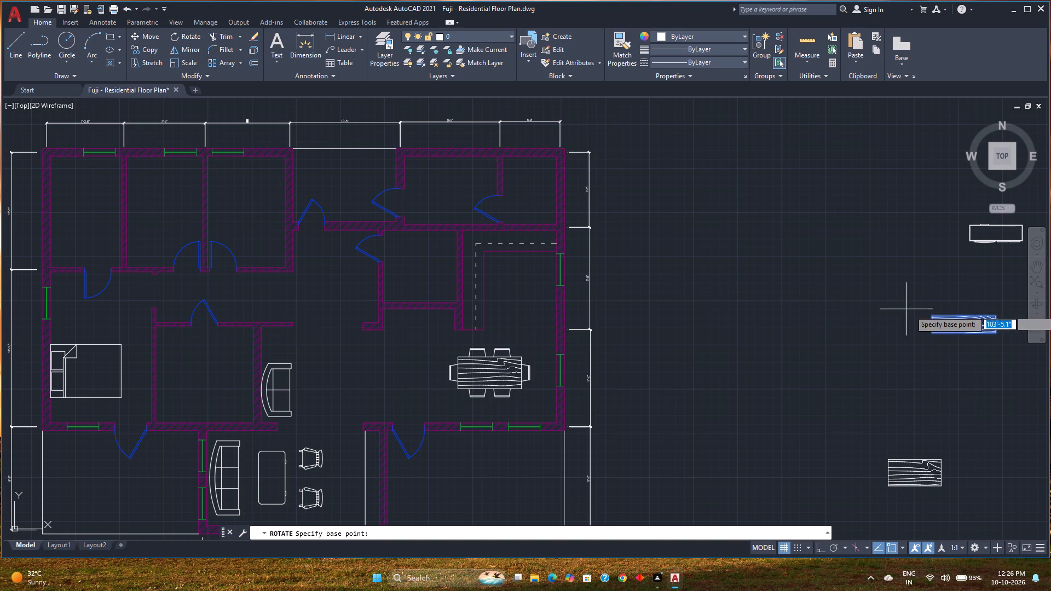
click(931, 316)
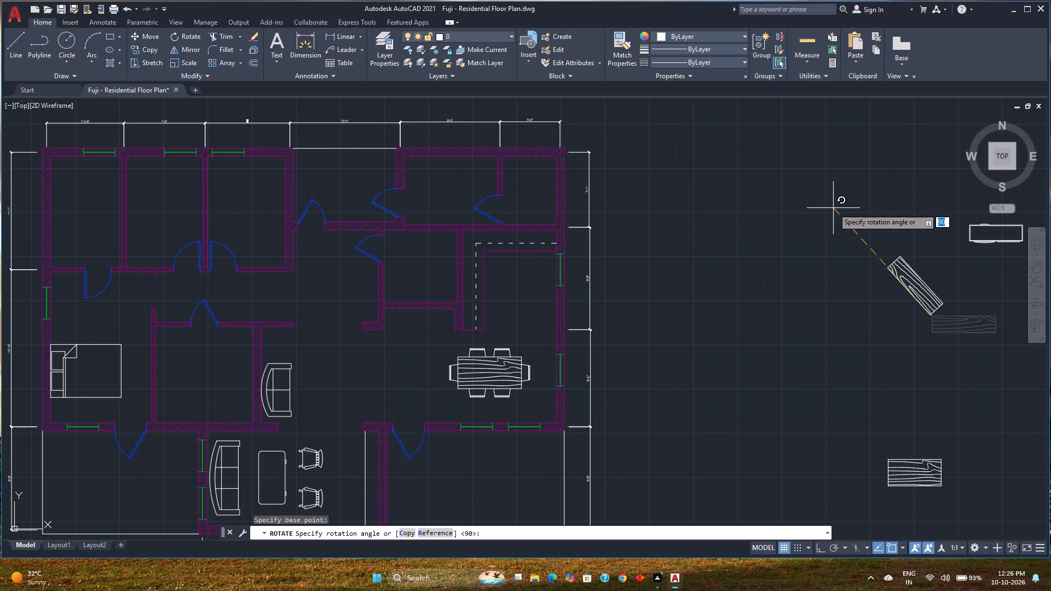
key(F8)
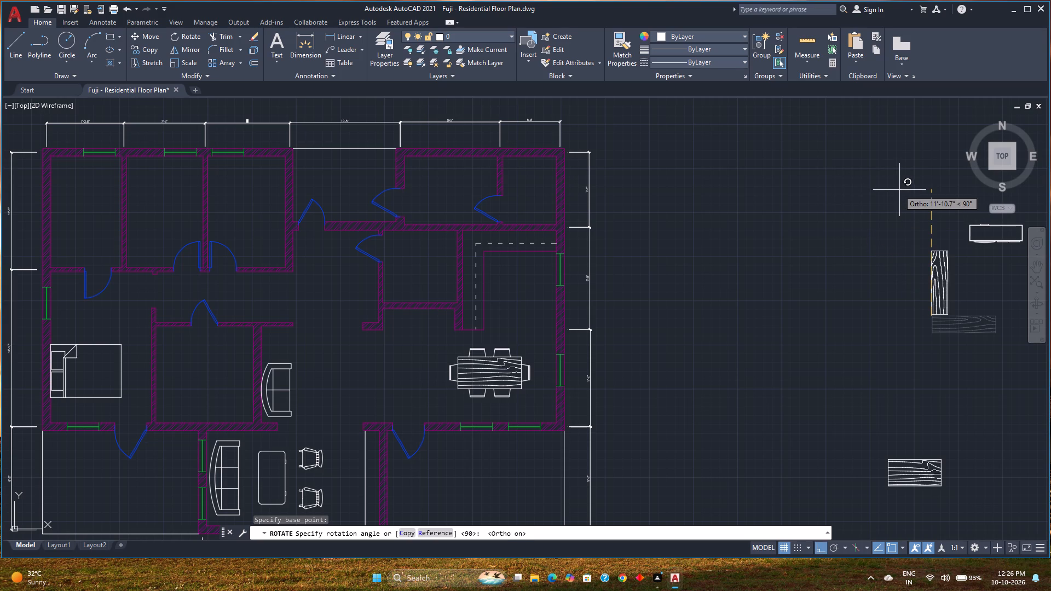
click(900, 190)
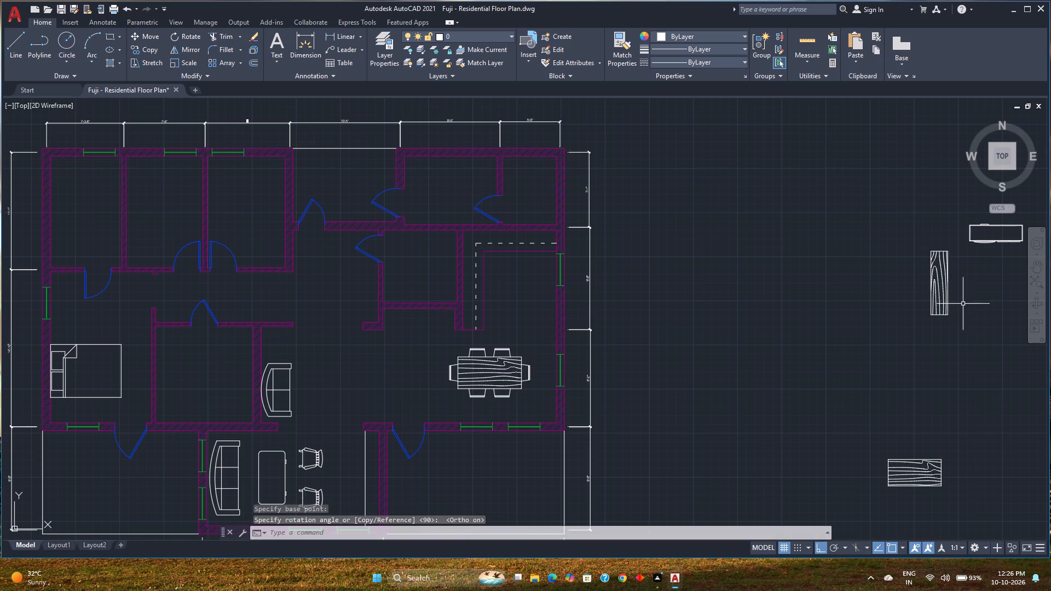
Move the rotated wood-grain block by its southwest corner into the northwest room, near that room's southwest corner.
click(946, 309)
key(m)
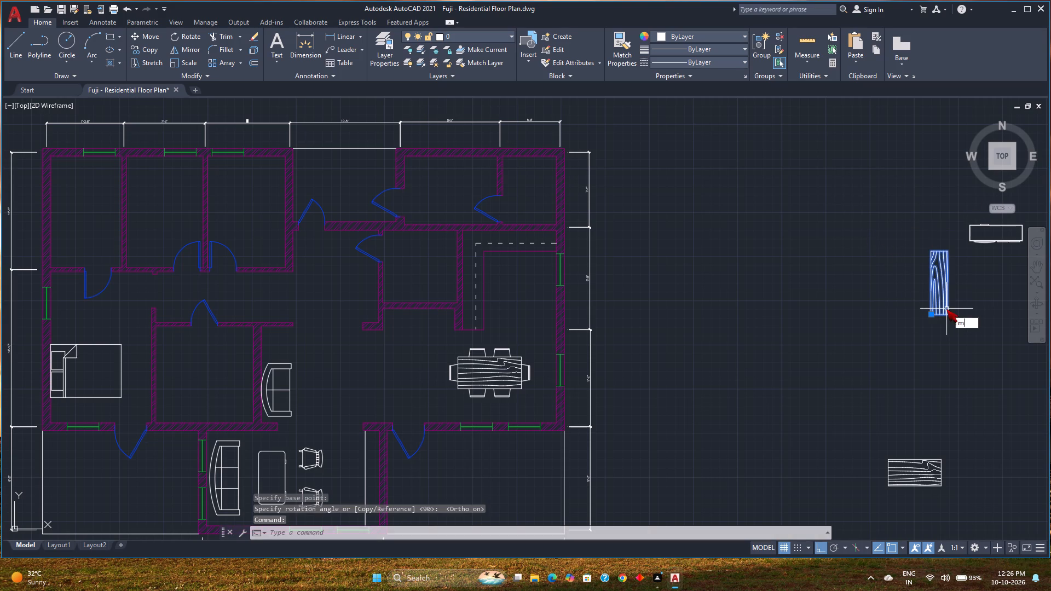
key(Return)
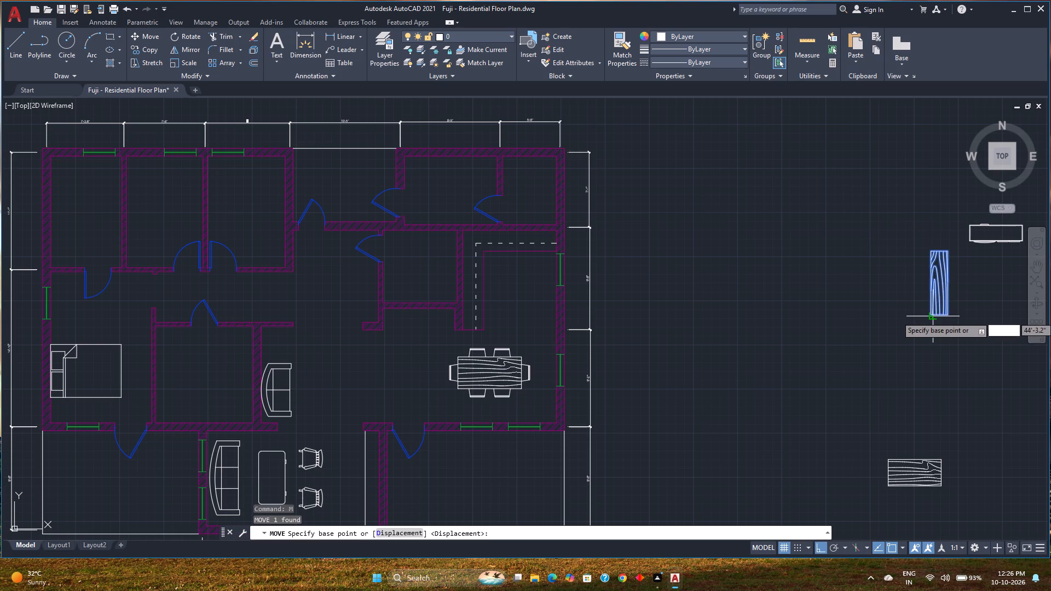
click(933, 316)
middle_drag(340, 331, 624, 384)
scroll(351, 306, up, 2)
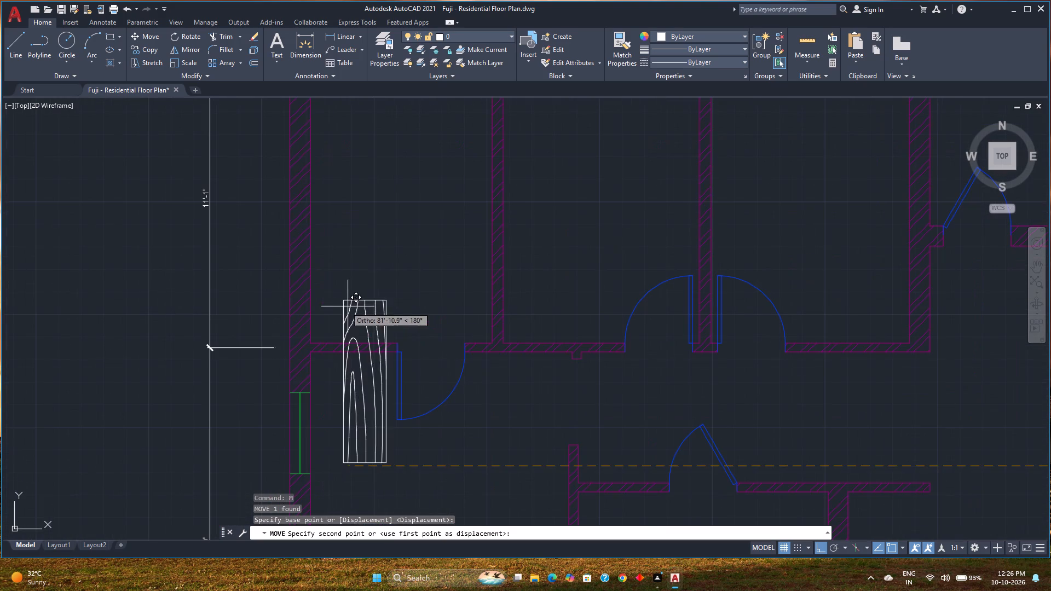
click(311, 339)
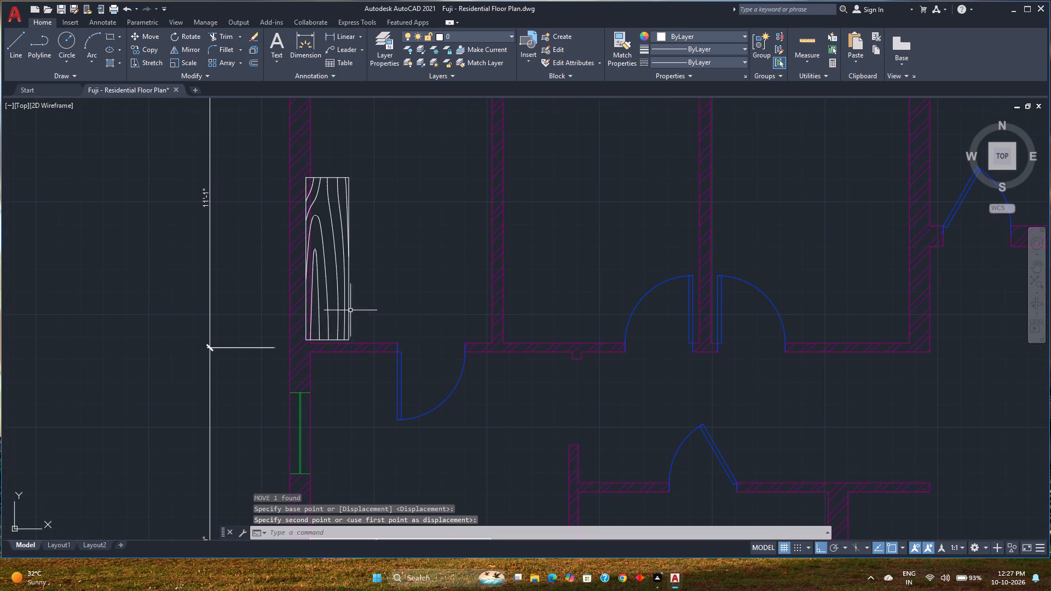
Shift the wood-grain block so its southwest corner snaps onto the northwest room's inner southwest wall corner.
scroll(327, 317, up, 3)
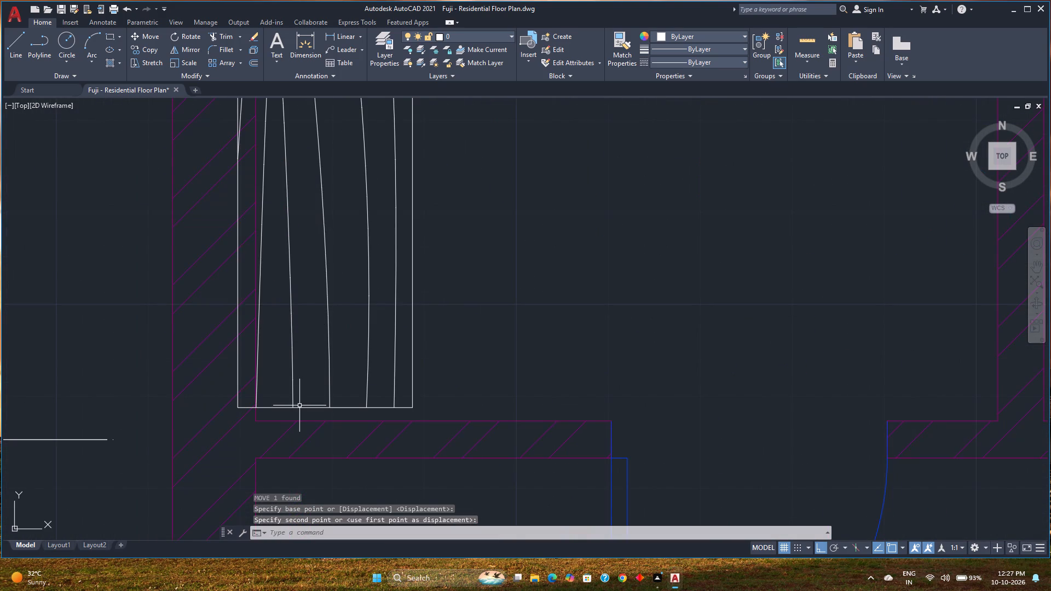
click(299, 408)
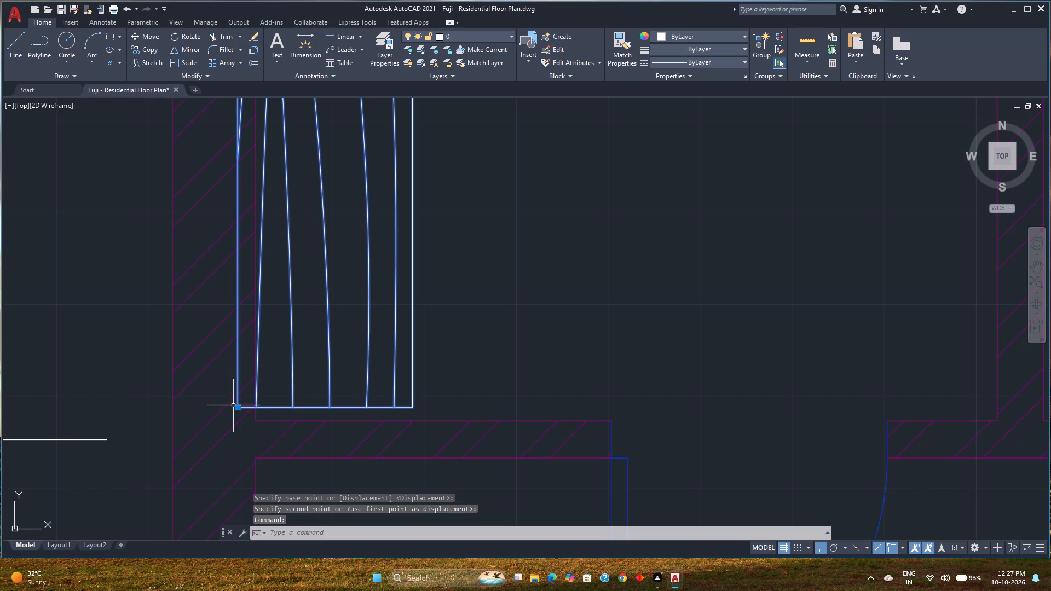
click(238, 408)
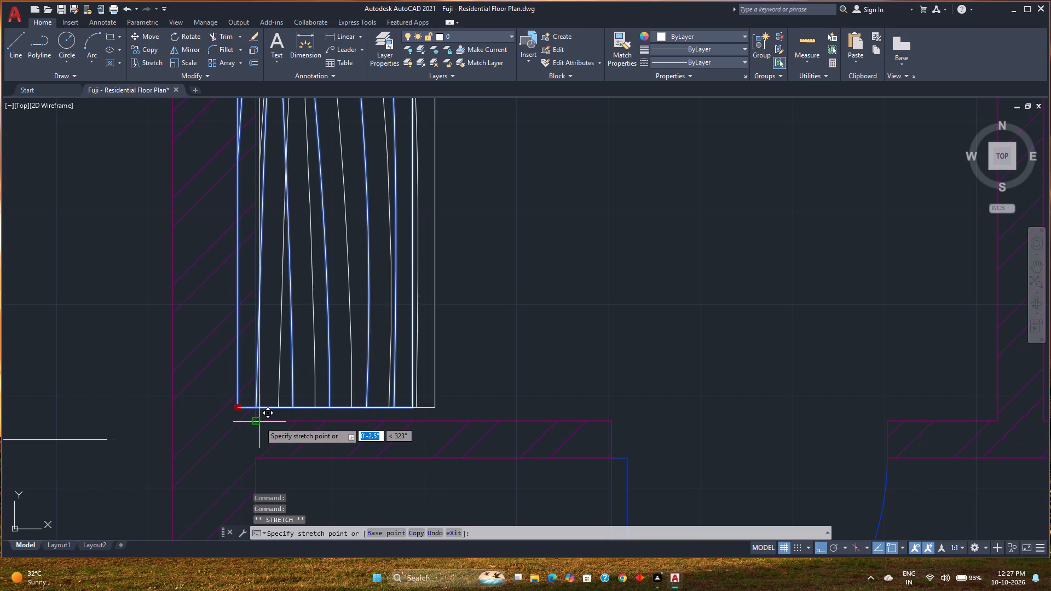
click(258, 422)
scroll(335, 346, down, 2)
middle_drag(335, 346, 332, 439)
scroll(332, 439, down, 1)
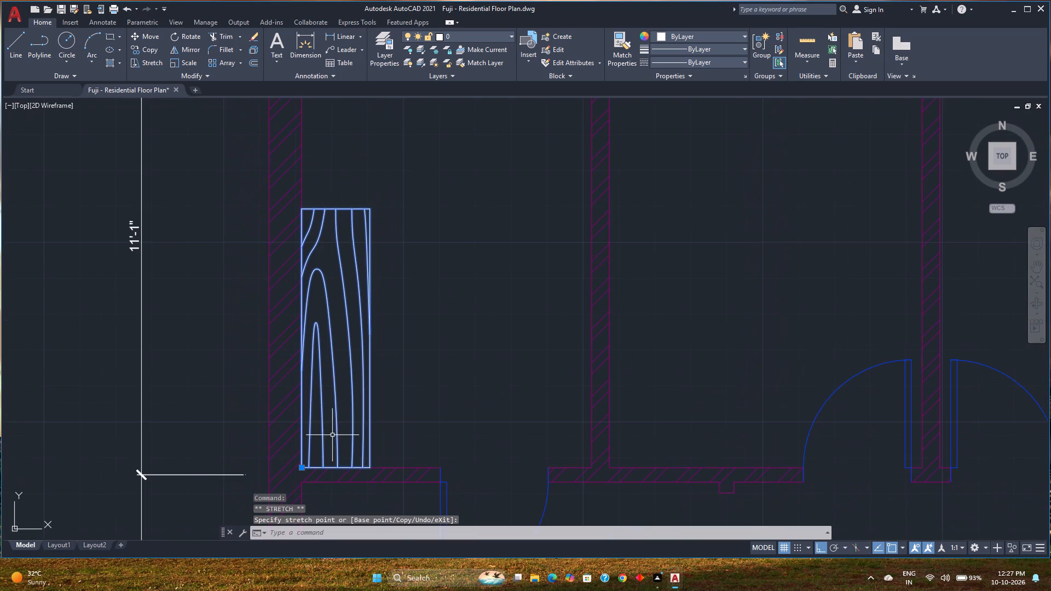
scroll(352, 377, down, 1)
middle_drag(352, 377, 342, 409)
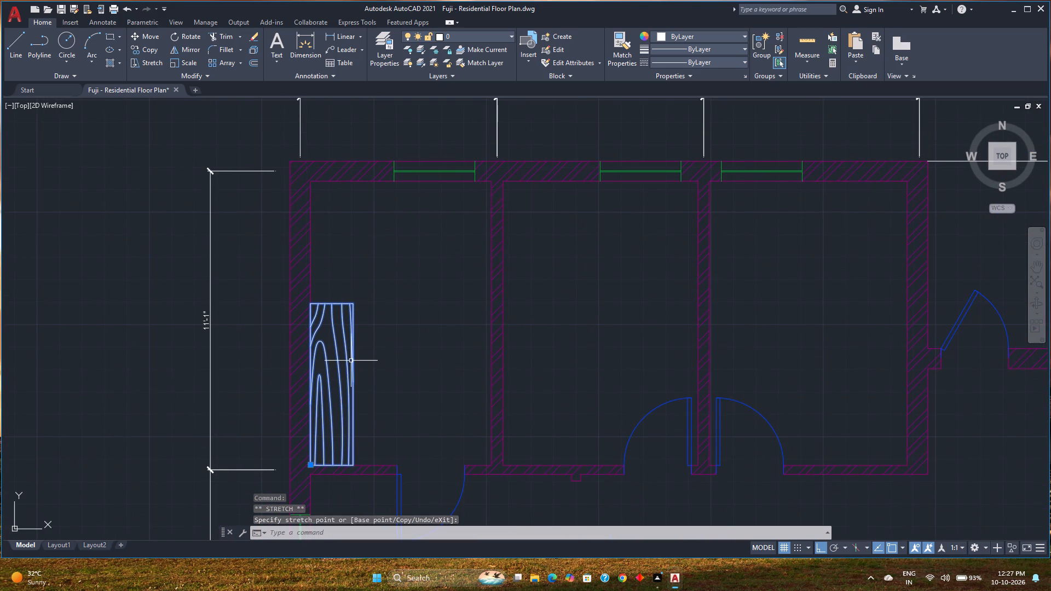
key(Escape)
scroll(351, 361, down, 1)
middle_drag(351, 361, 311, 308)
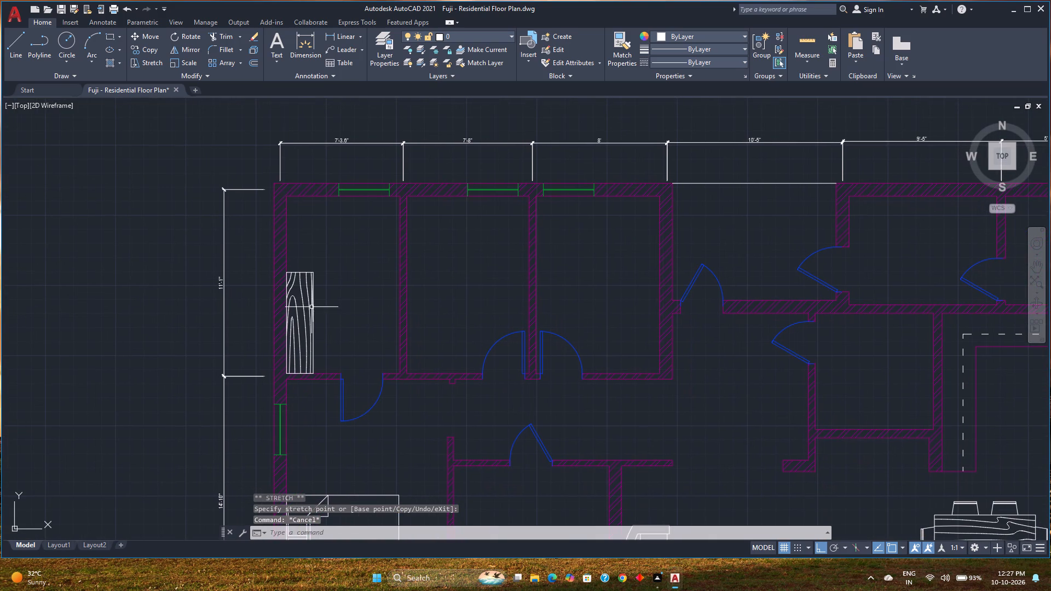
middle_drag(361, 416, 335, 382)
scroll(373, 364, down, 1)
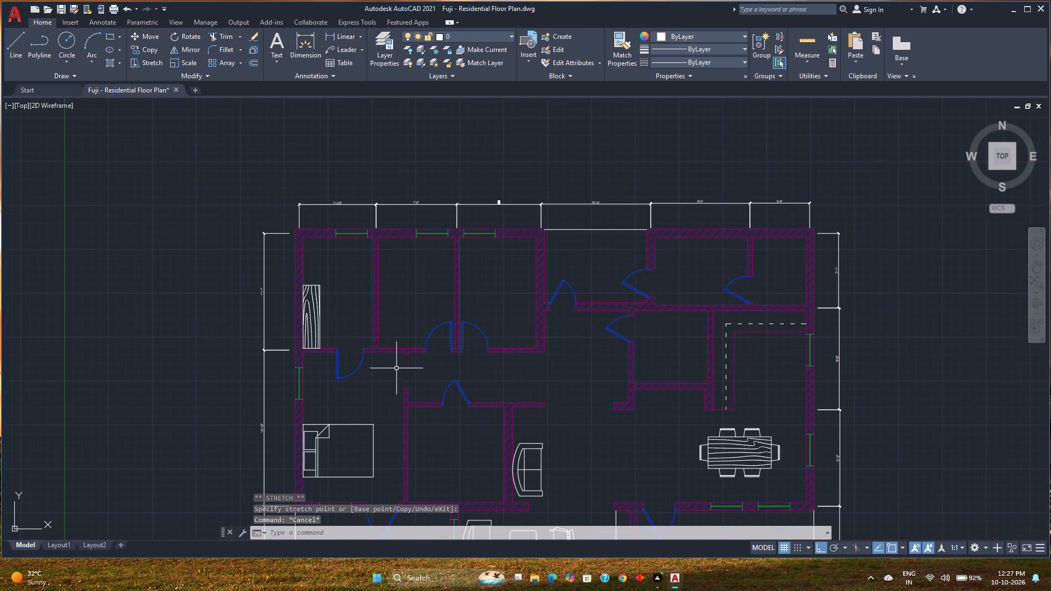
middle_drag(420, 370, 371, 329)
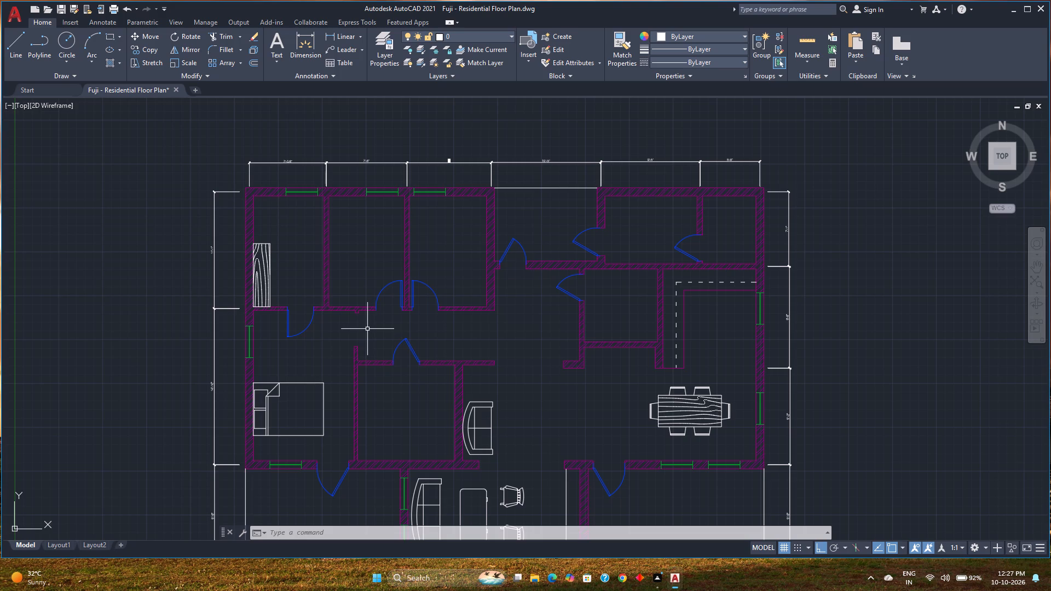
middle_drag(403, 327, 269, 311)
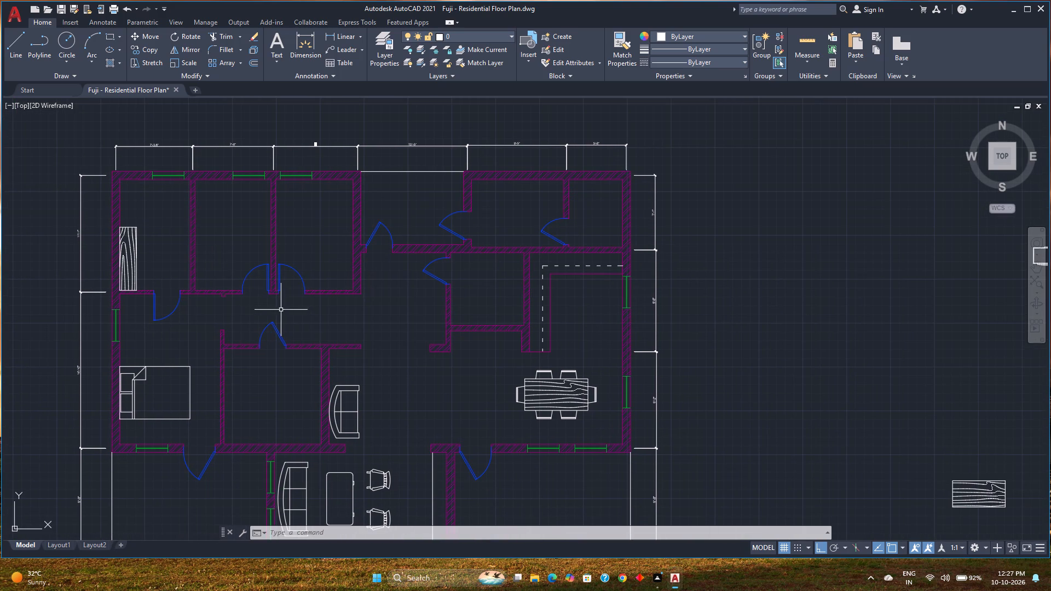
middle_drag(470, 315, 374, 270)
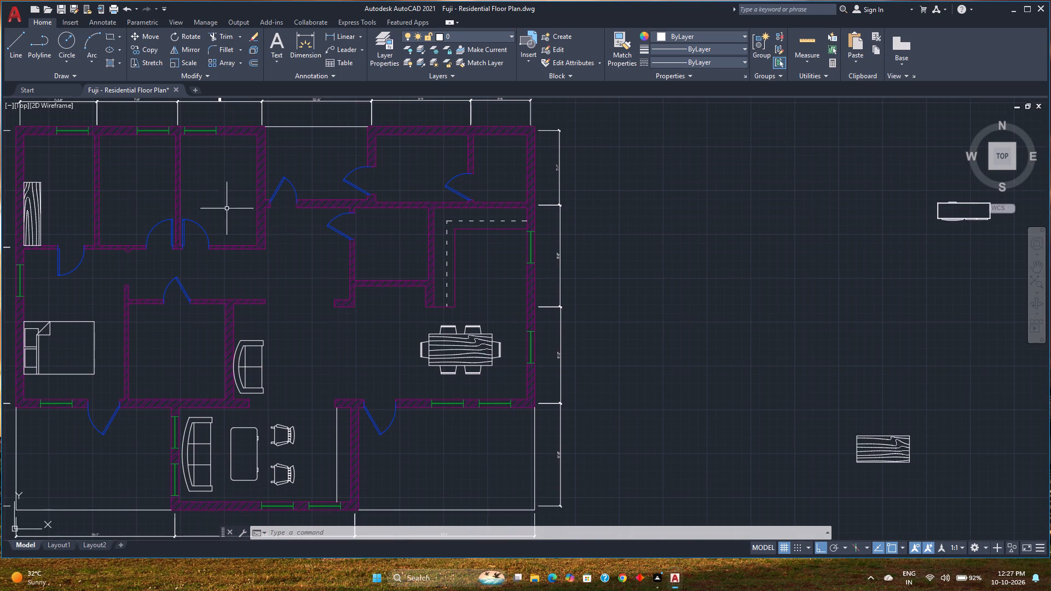
Draw a 3' by 6'6" rectangle as a single bed outline in the empty area east of the floor plan.
click(112, 35)
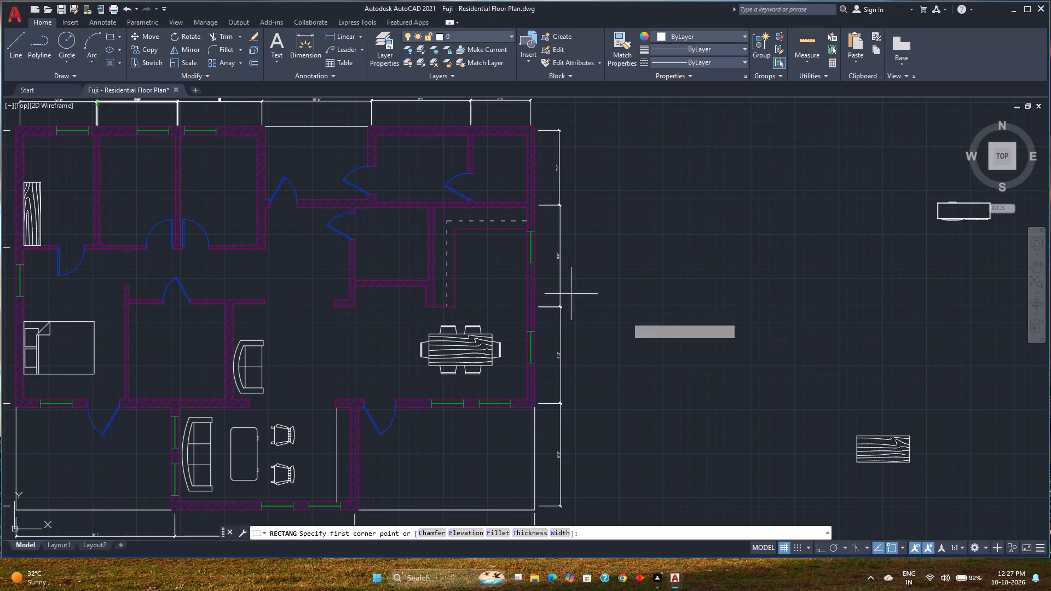
click(680, 345)
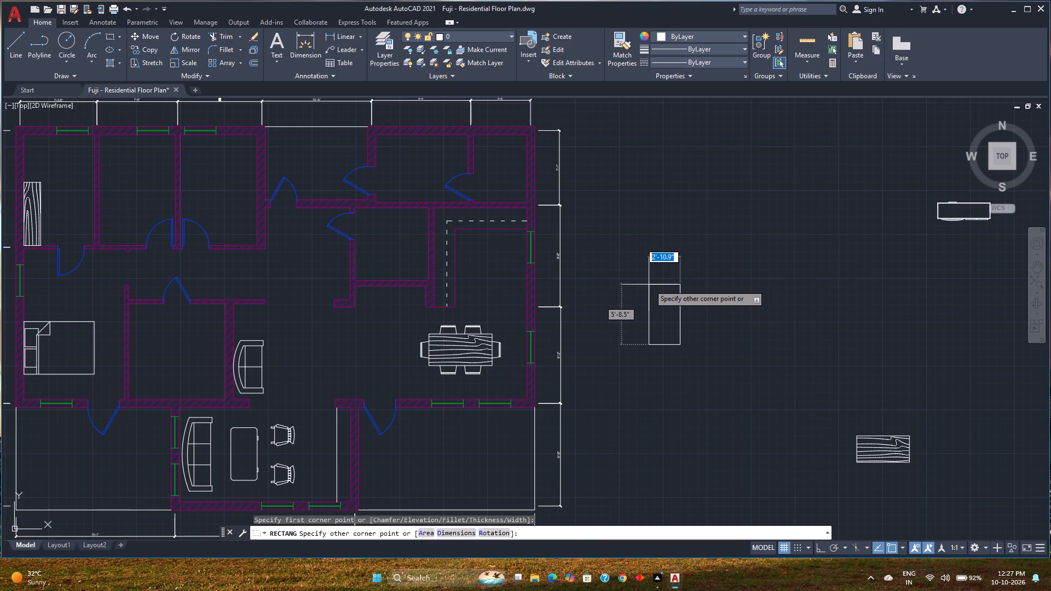
key(3)
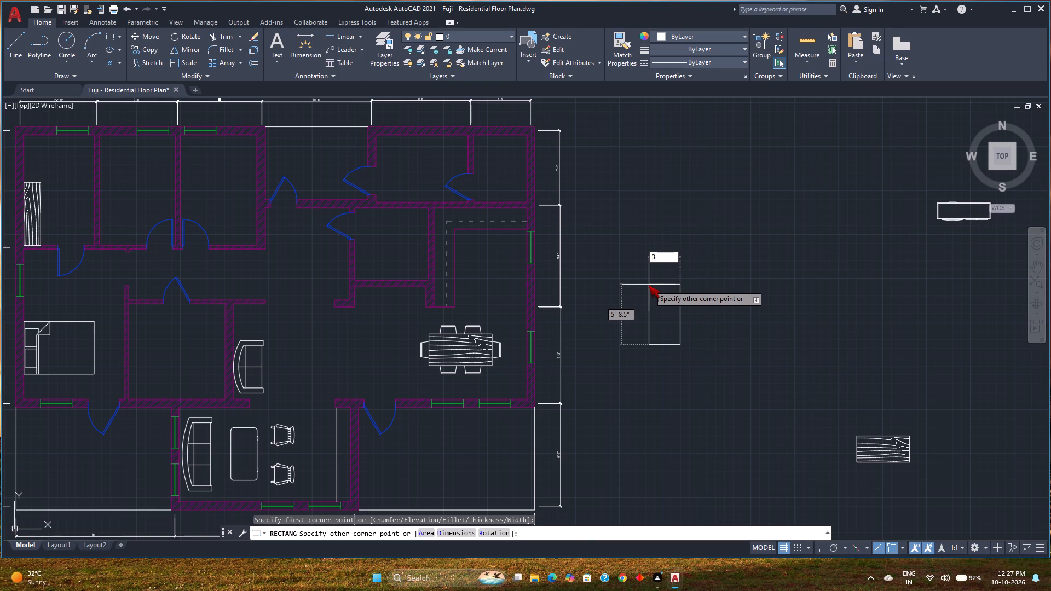
text(',)
key(6)
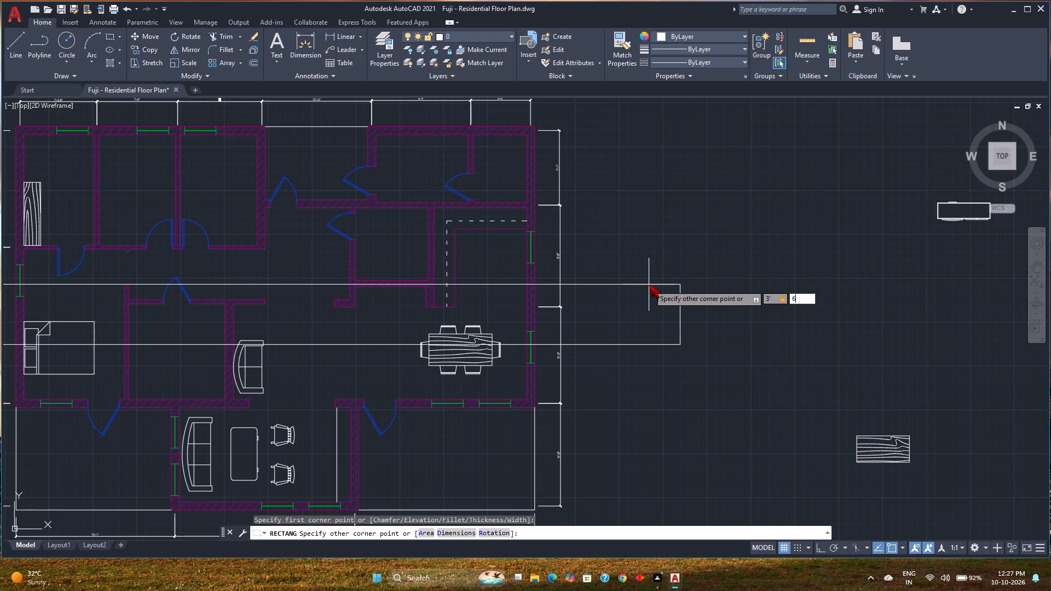
text('6")
key(Return)
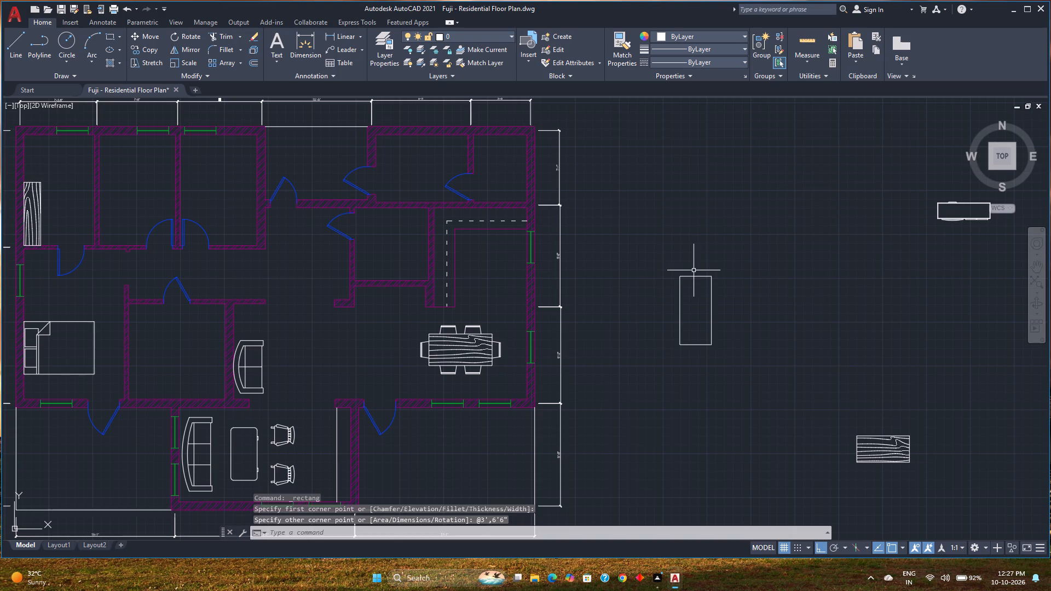
Draw a 2' by 1' pillow rectangle just east of the bed outline's upper part.
scroll(709, 274, up, 3)
middle_drag(711, 274, 499, 240)
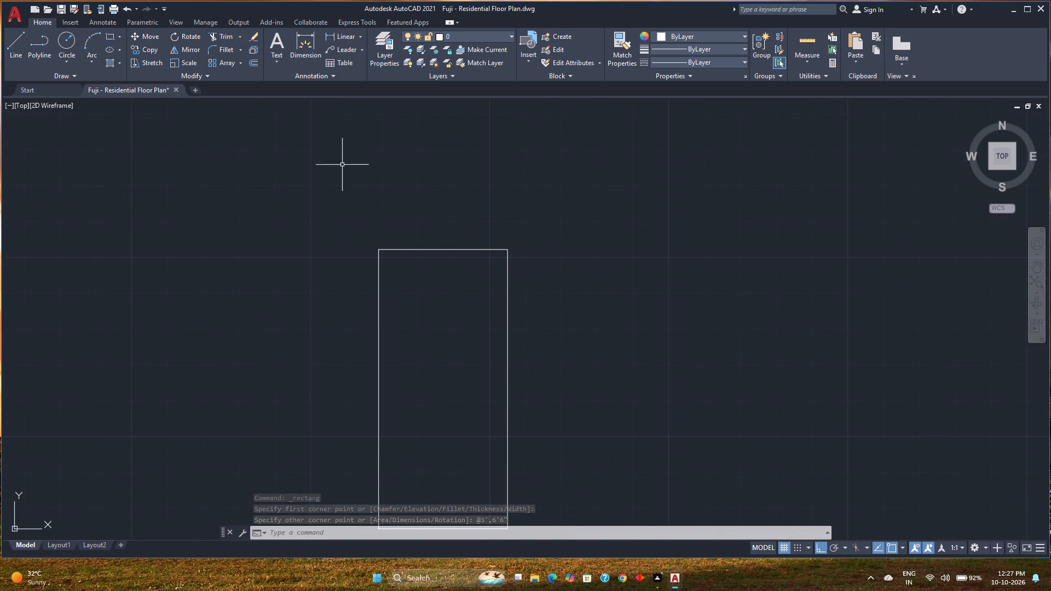
click(112, 39)
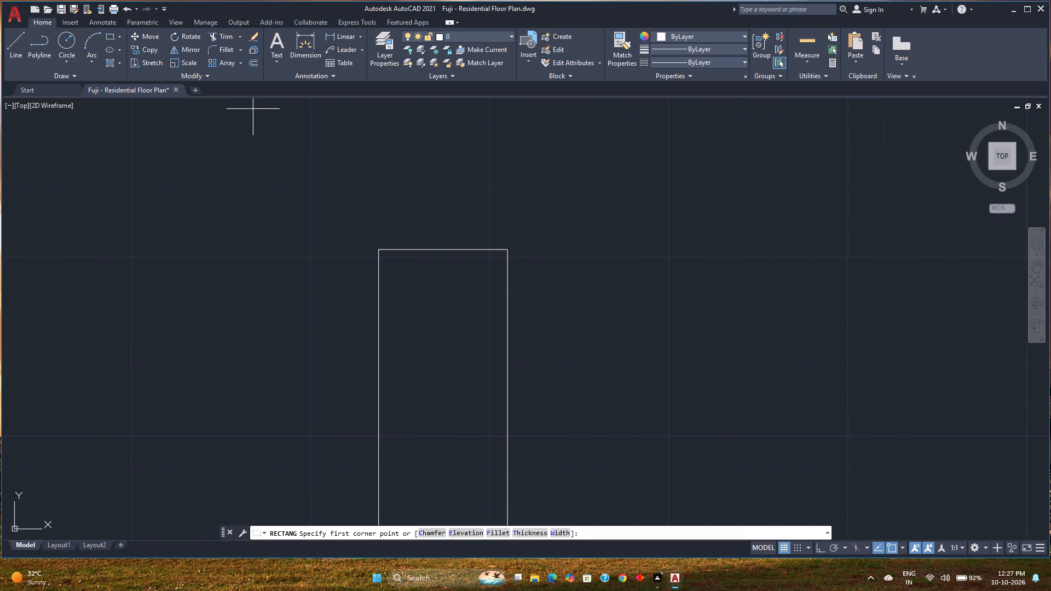
click(567, 354)
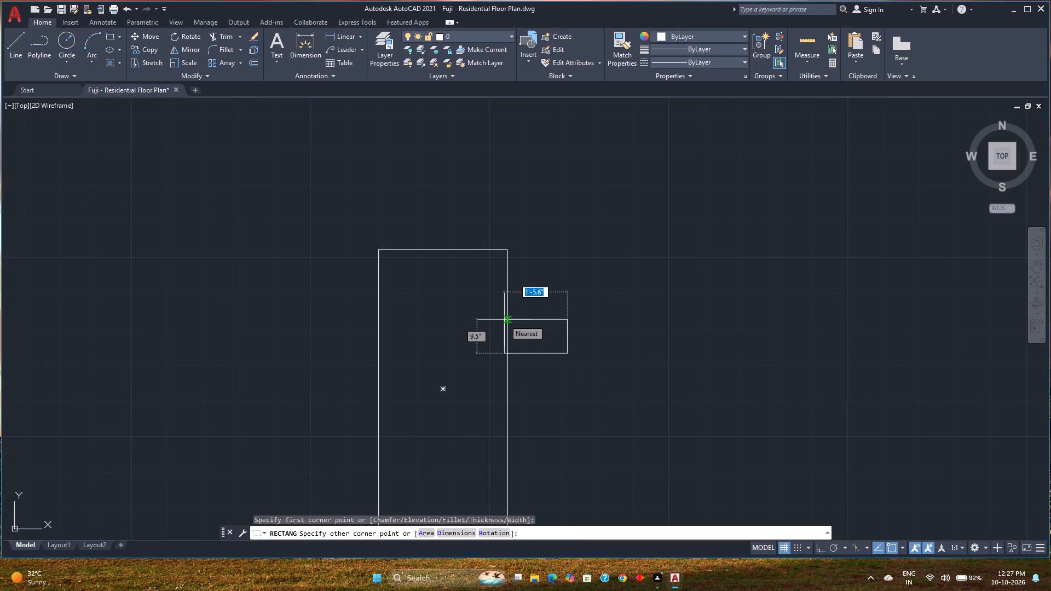
key(2)
key(apostrophe)
text(,1')
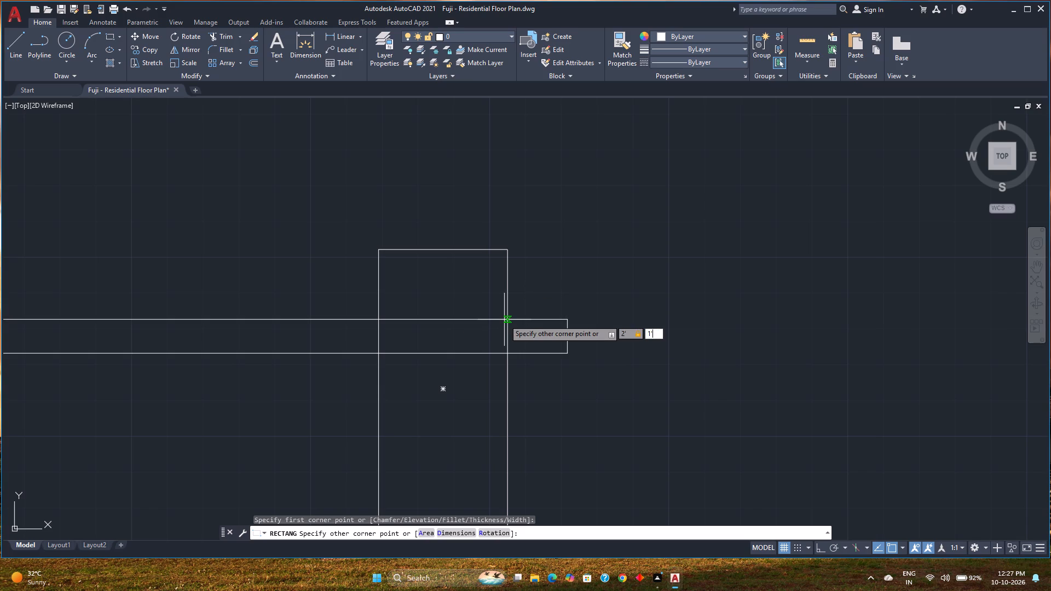
key(Return)
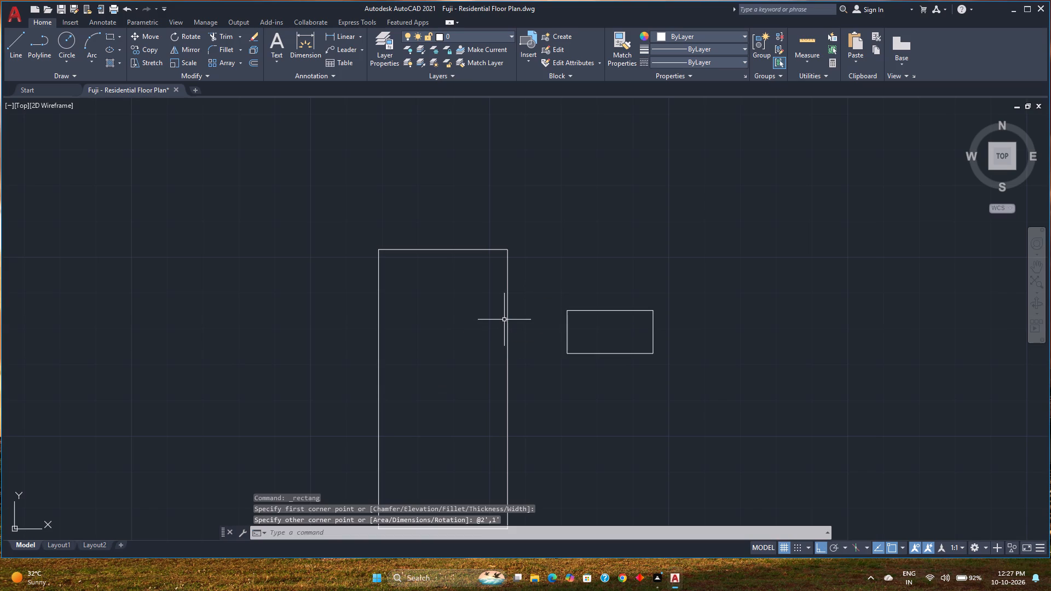
Move the pillow rectangle by its north edge midpoint onto the midpoint of the bed outline's north edge.
click(591, 310)
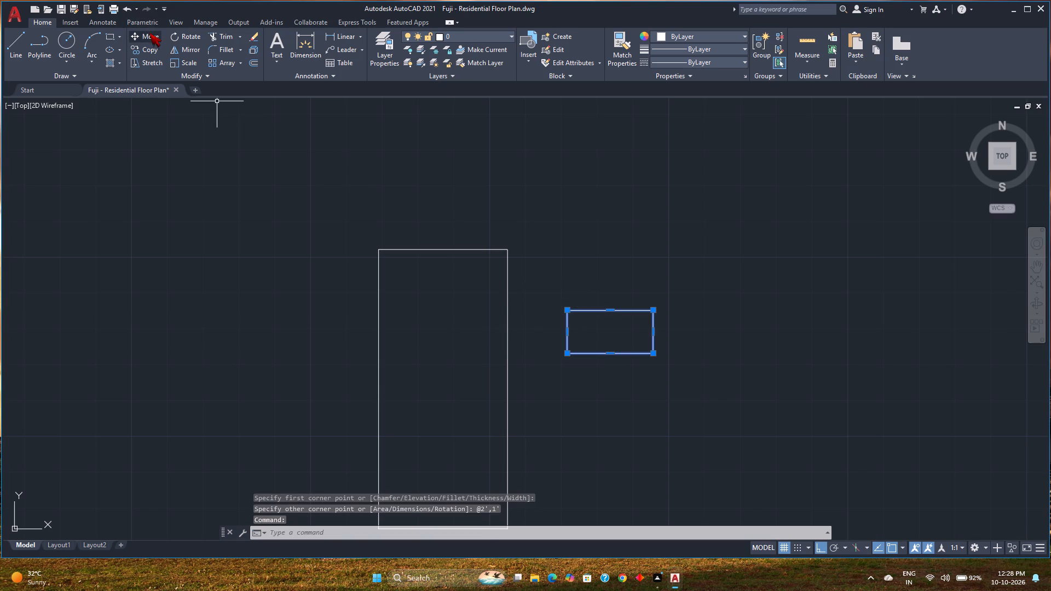
click(149, 33)
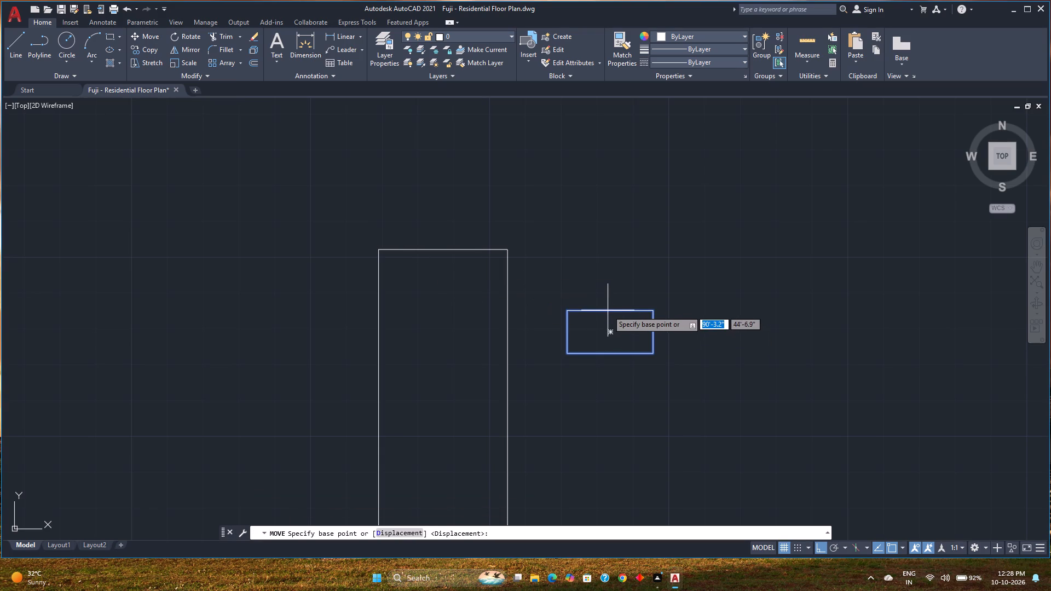
click(608, 310)
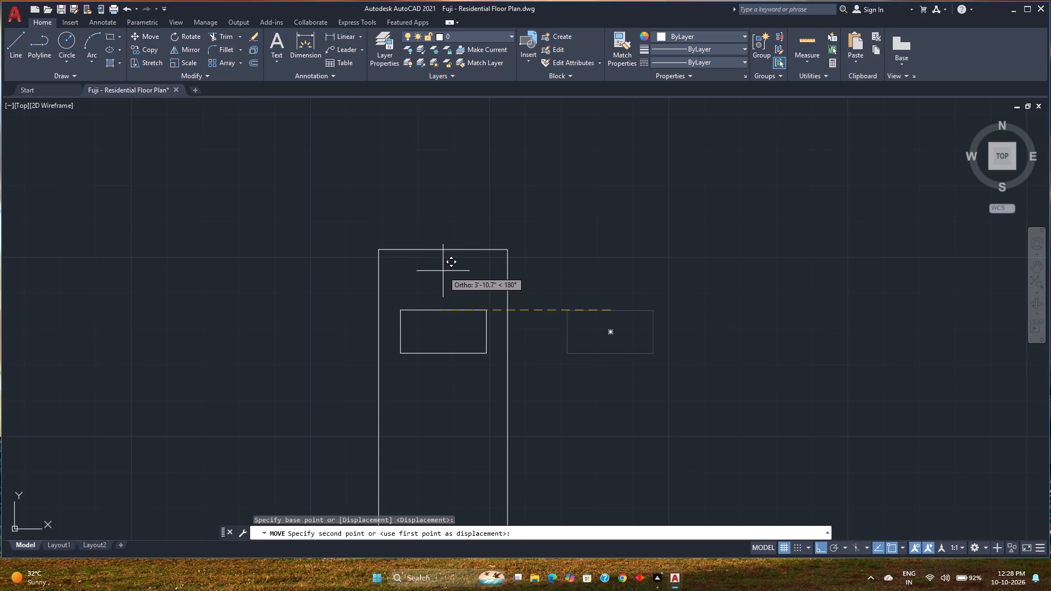
click(446, 278)
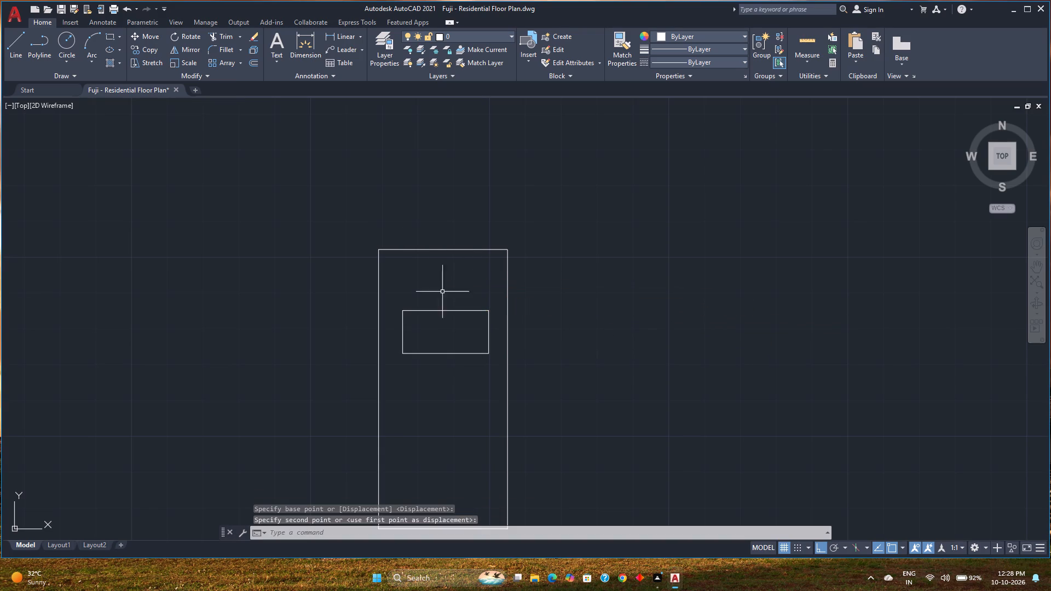
click(442, 311)
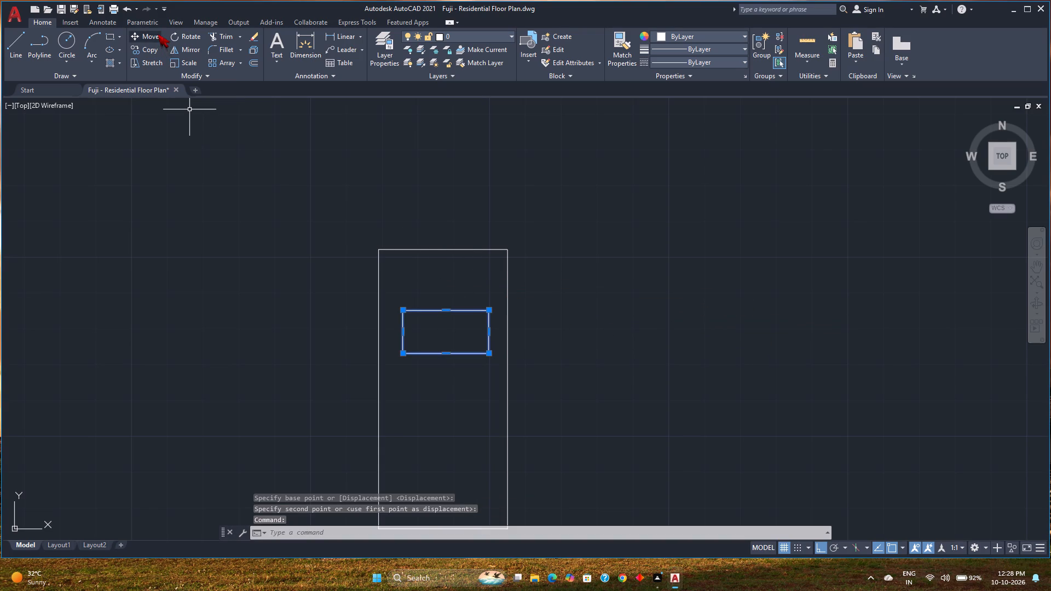
click(158, 34)
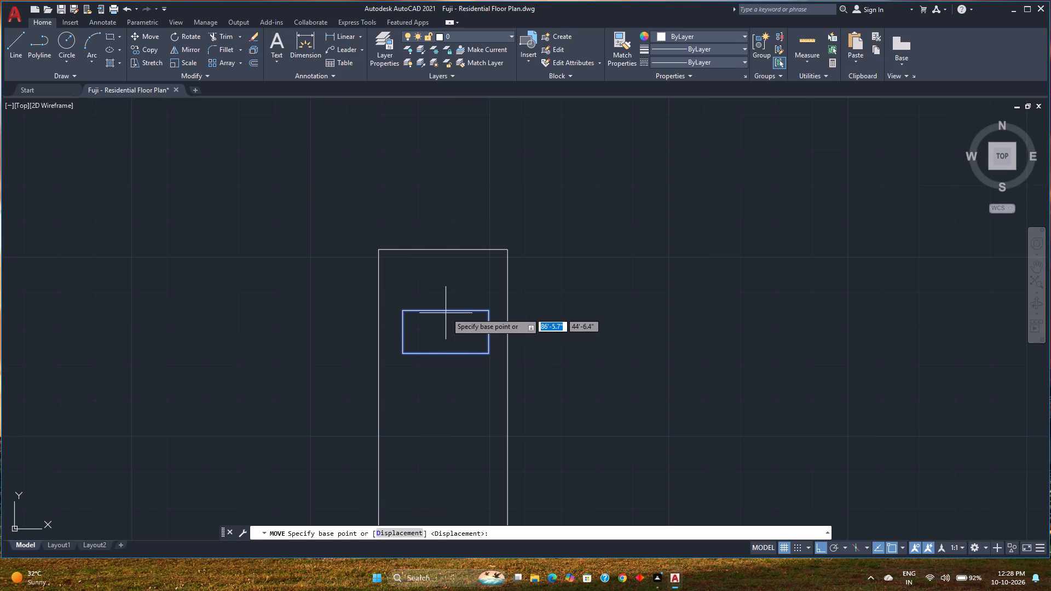
click(446, 312)
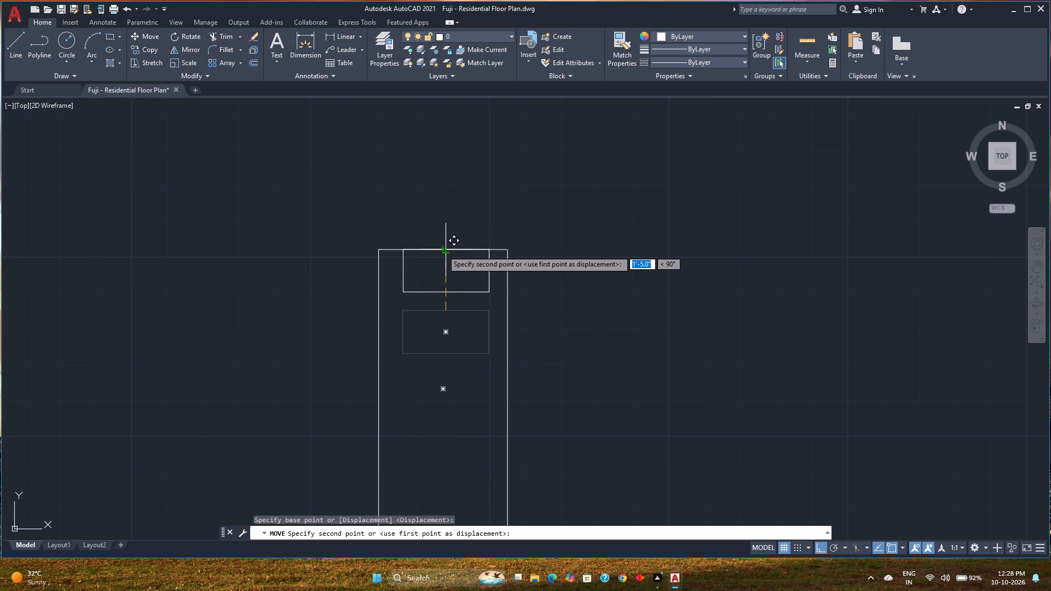
click(441, 250)
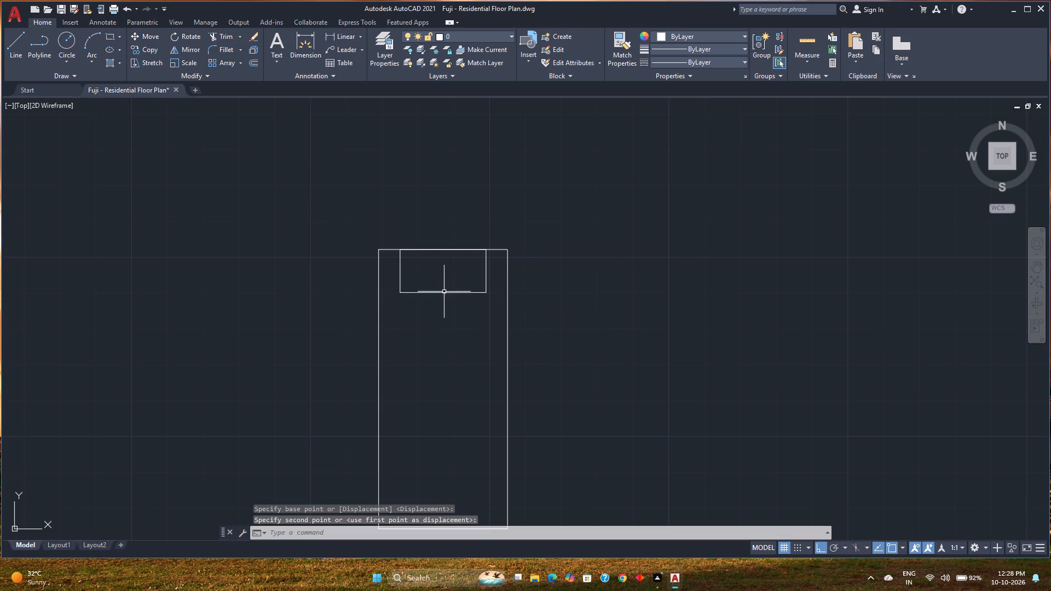
Move the pillow rectangle 3" south from the bed's north edge, with Ortho on.
click(444, 292)
click(137, 36)
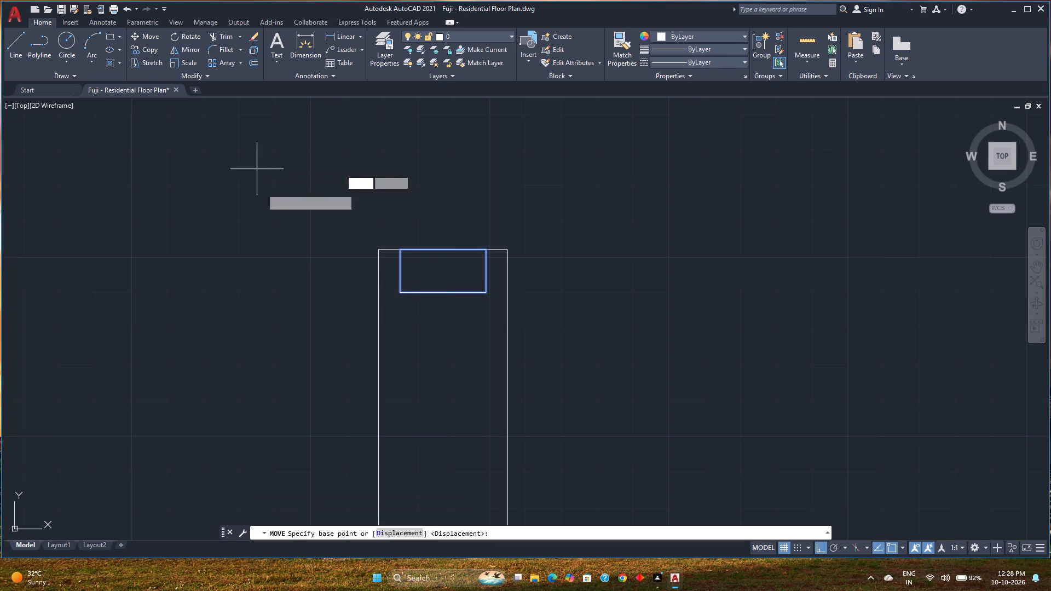
click(444, 293)
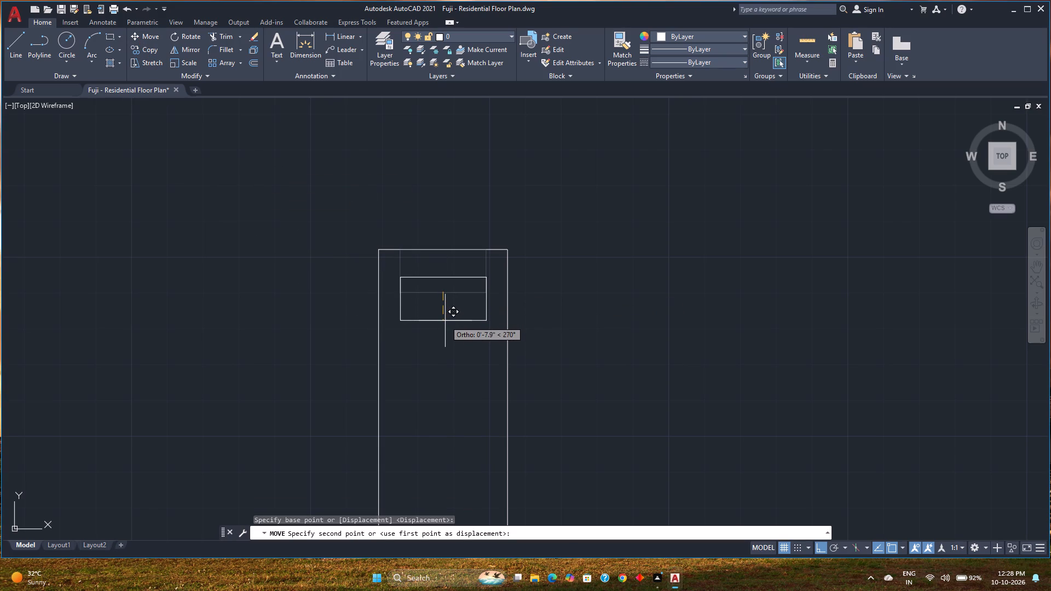
key(3)
key(Return)
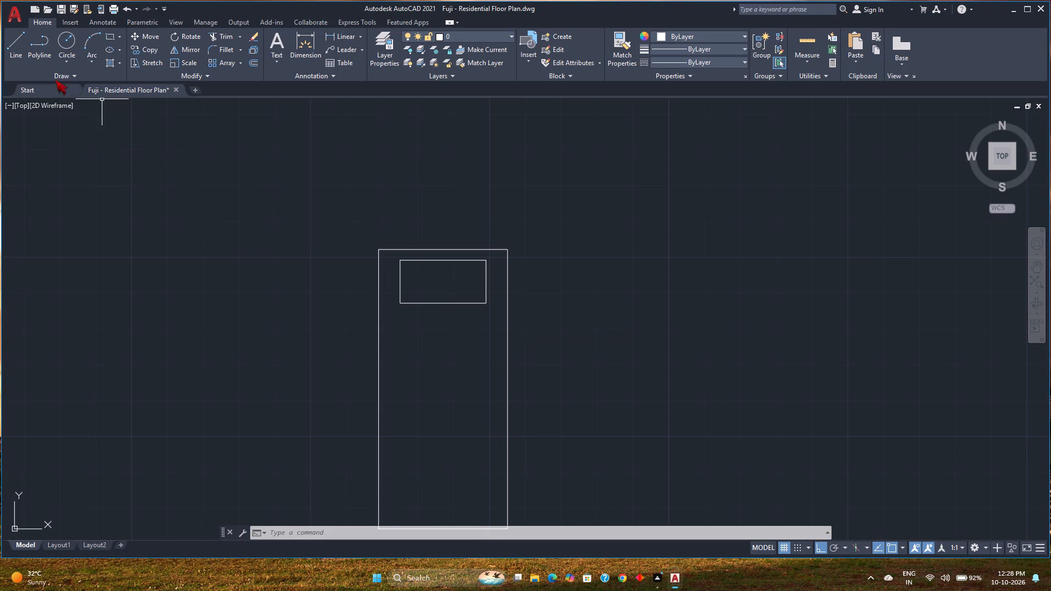
Draw a horizontal blanket line from the bed's west edge below the pillow, stopping short of the east edge.
click(7, 39)
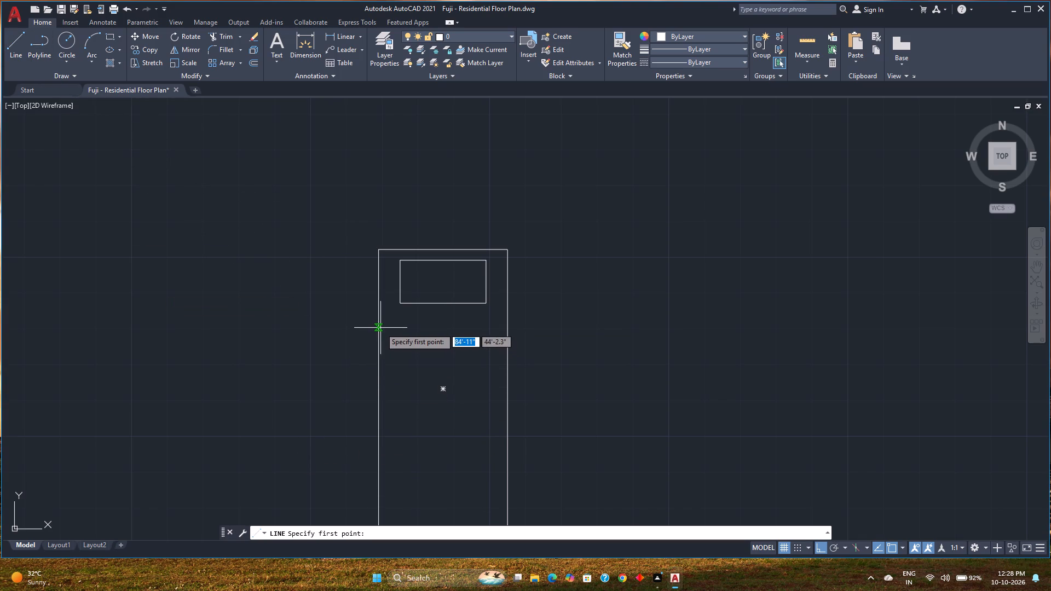
scroll(378, 328, up, 2)
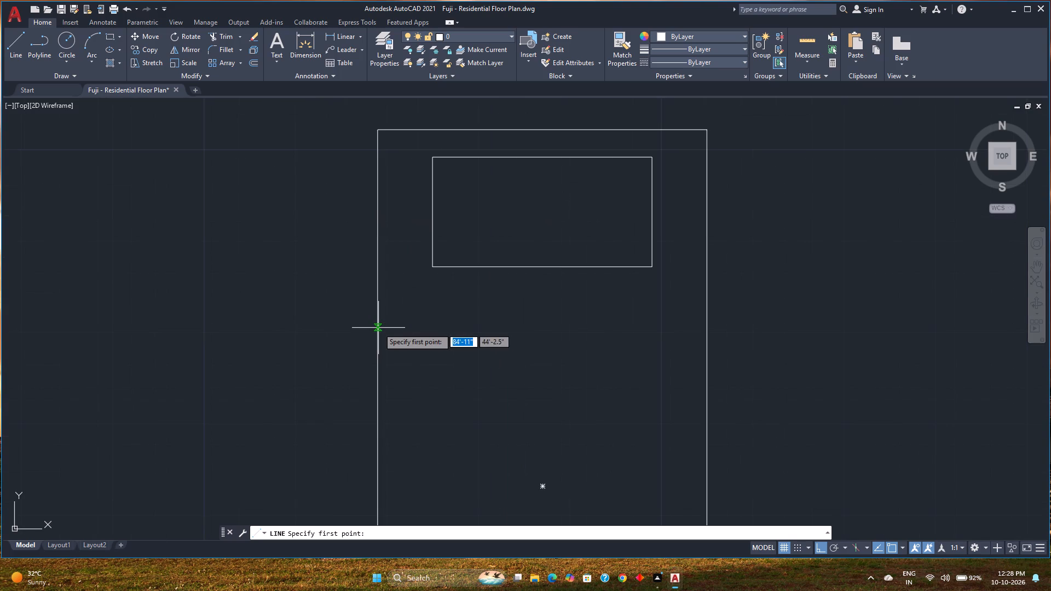
click(377, 328)
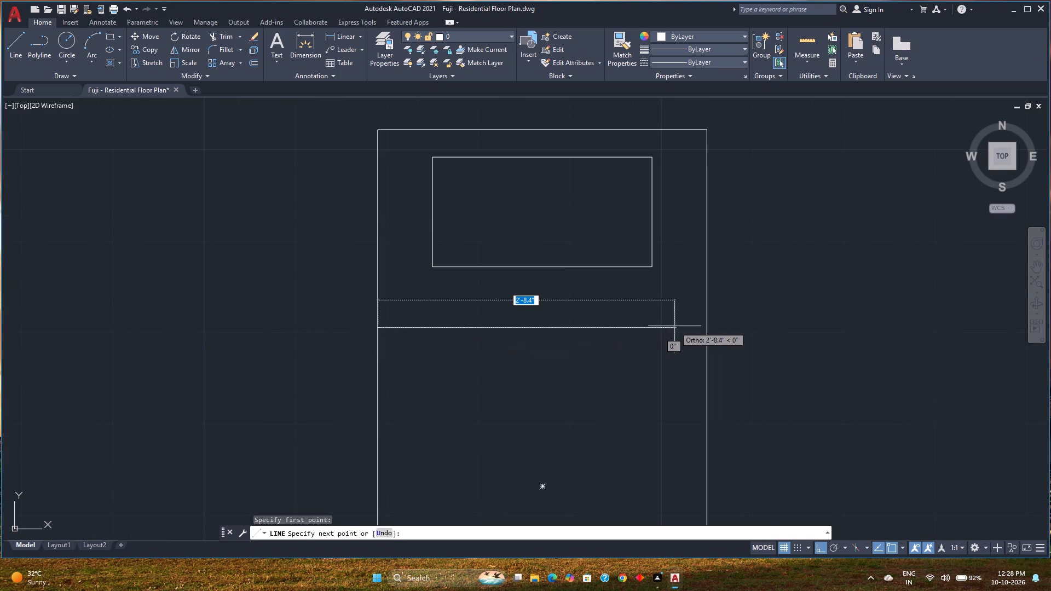
click(622, 331)
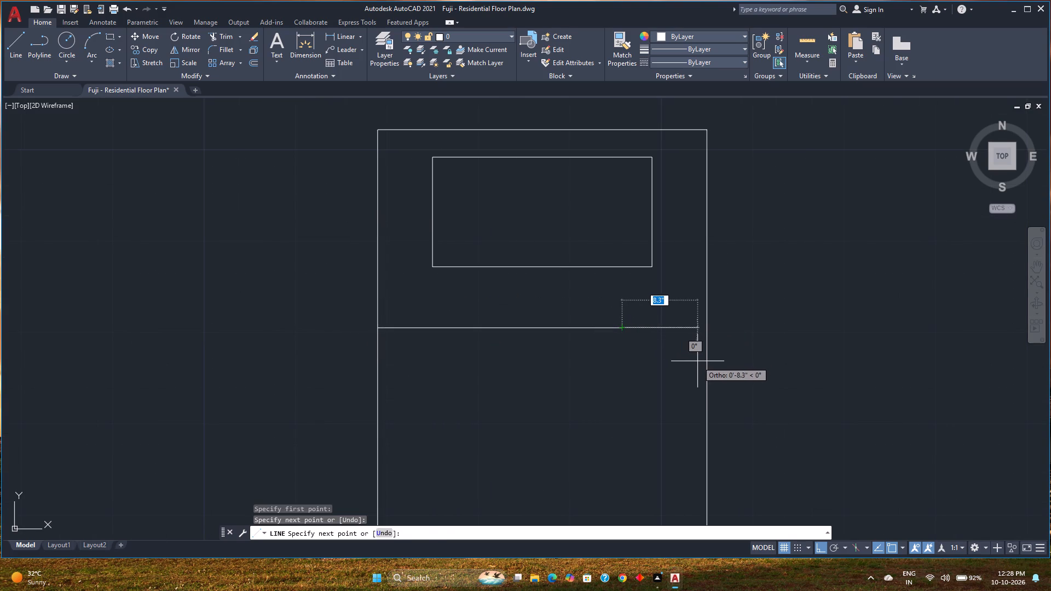
Continue the blanket line as a triangular fold: a 45-degree diagonal about 1'-1" long to the east edge, then west and north back to its start.
key(F8)
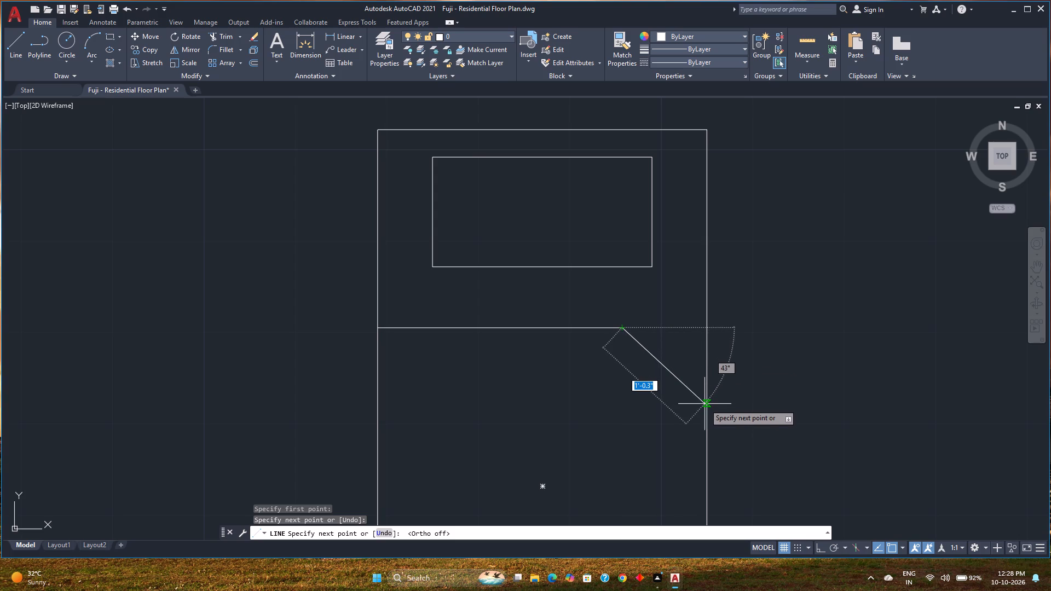
scroll(704, 404, down, 1)
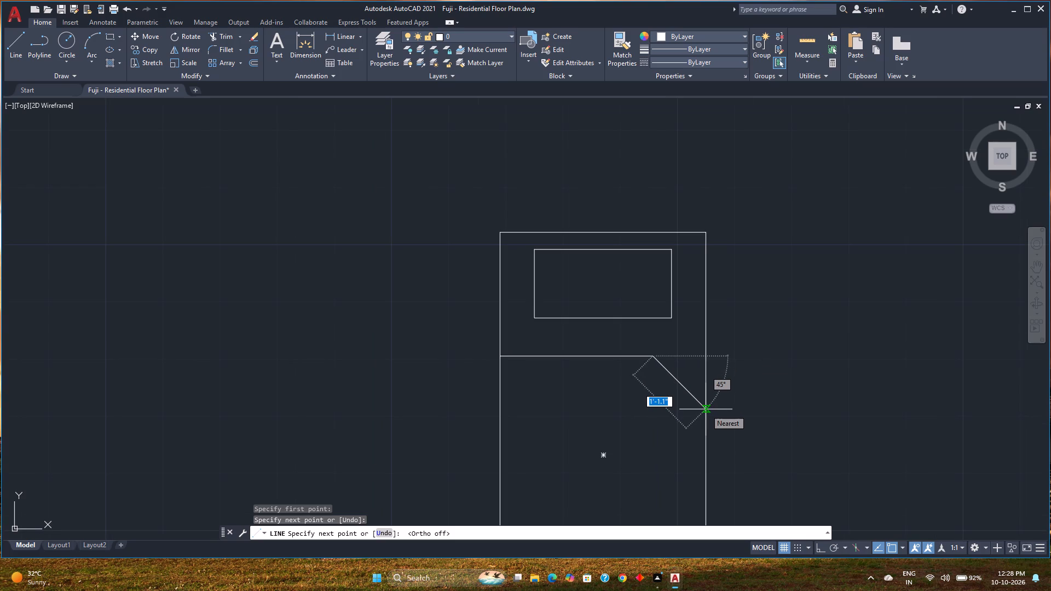
click(706, 409)
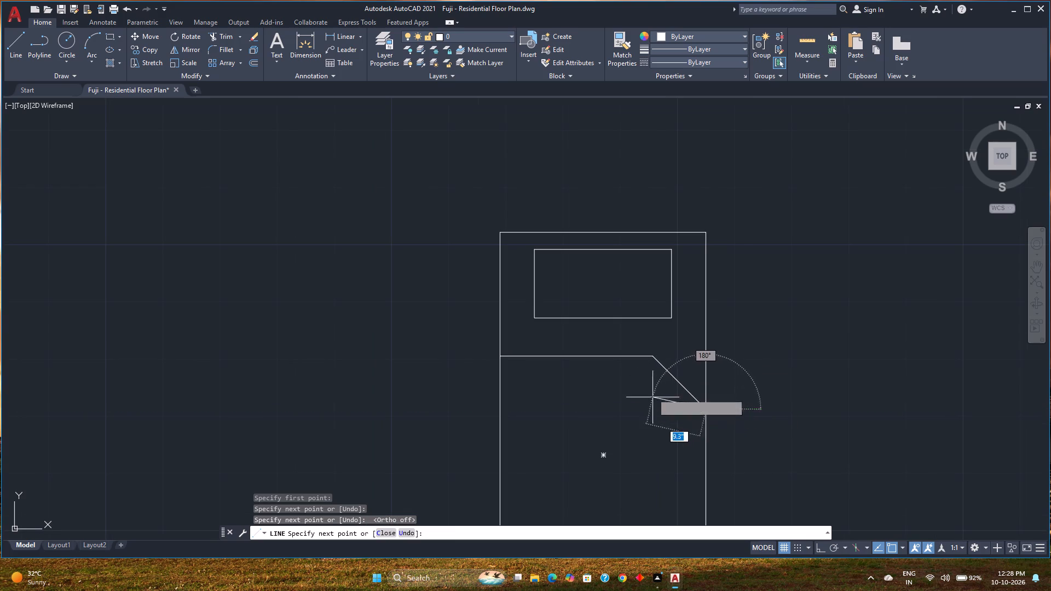
click(652, 410)
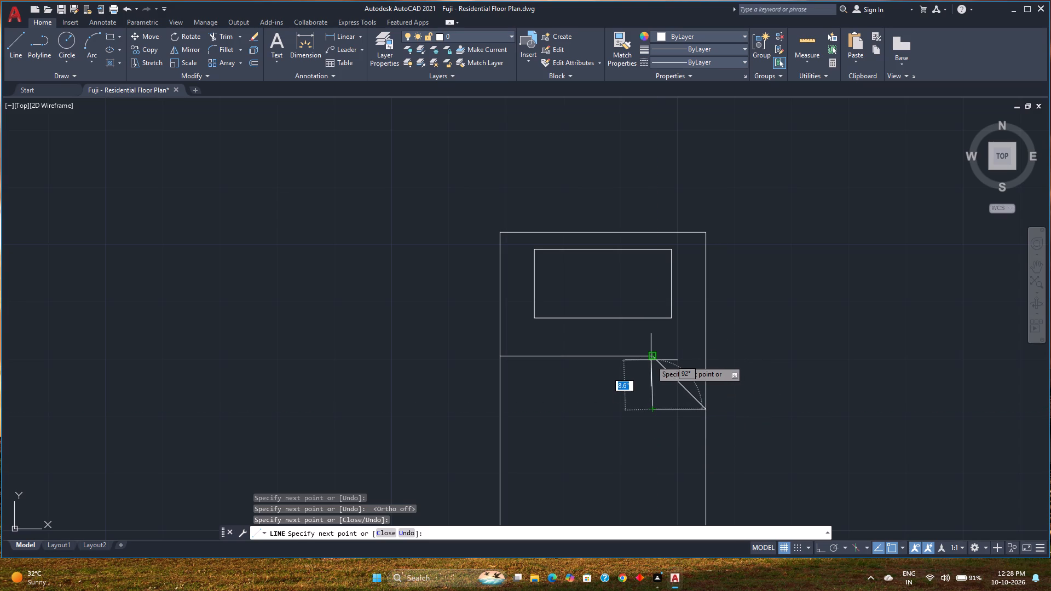
scroll(651, 360, up, 3)
key(F8)
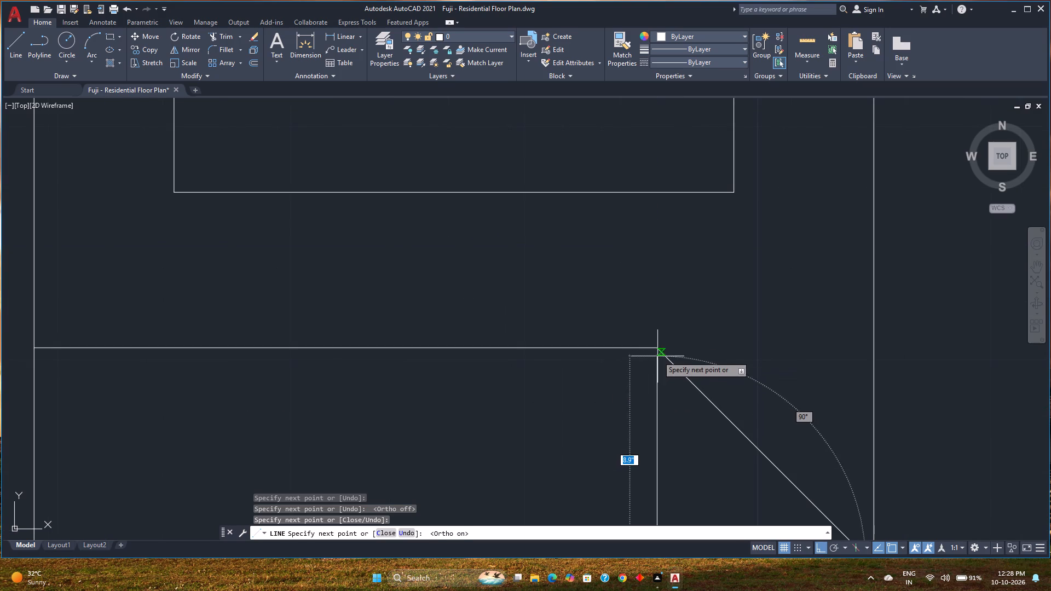
key(F8)
key(F8)
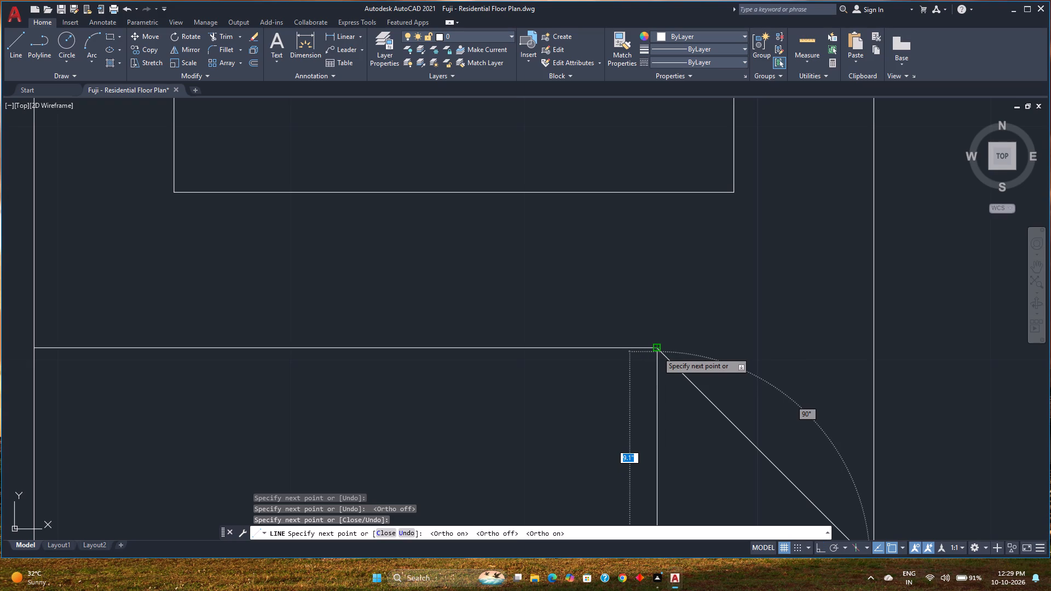
click(657, 351)
scroll(610, 385, down, 2)
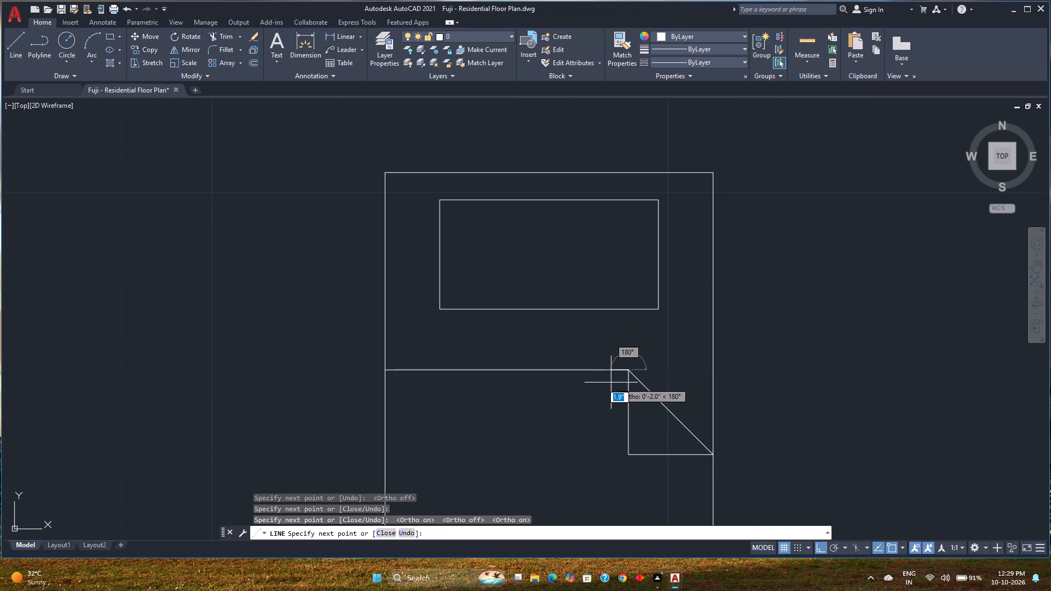
key(Escape)
scroll(612, 383, down, 3)
middle_drag(612, 383, 604, 363)
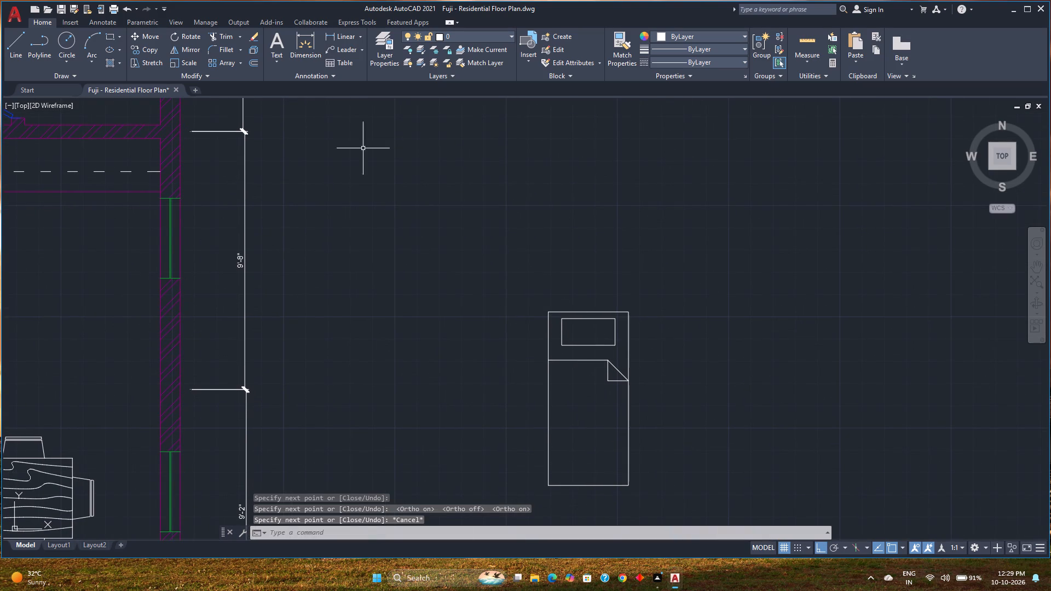
Offset the bed's outer rectangle outward by 1" to give the bed a double outline.
click(253, 64)
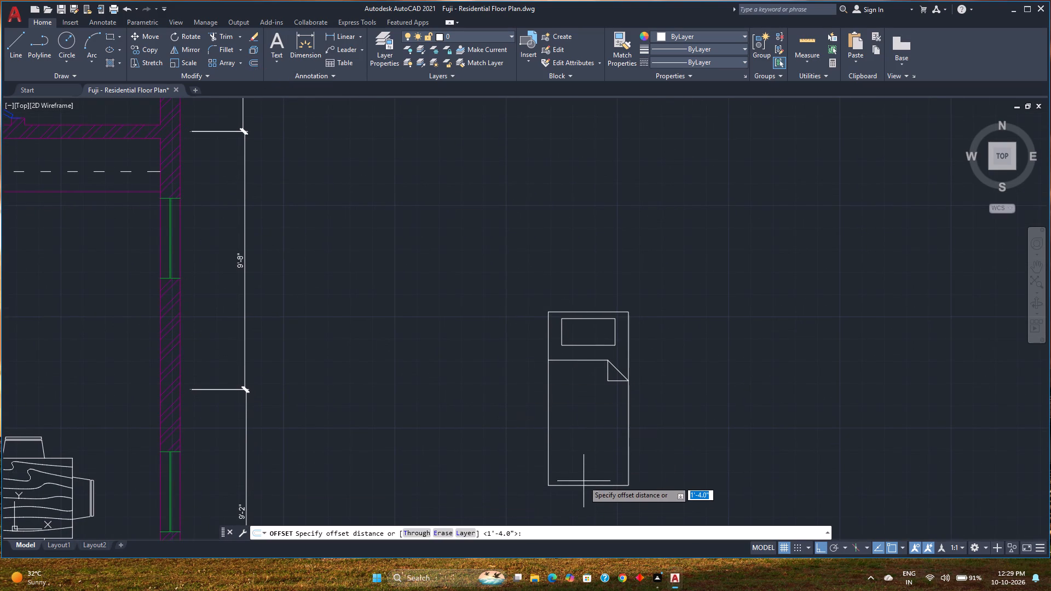
key(0)
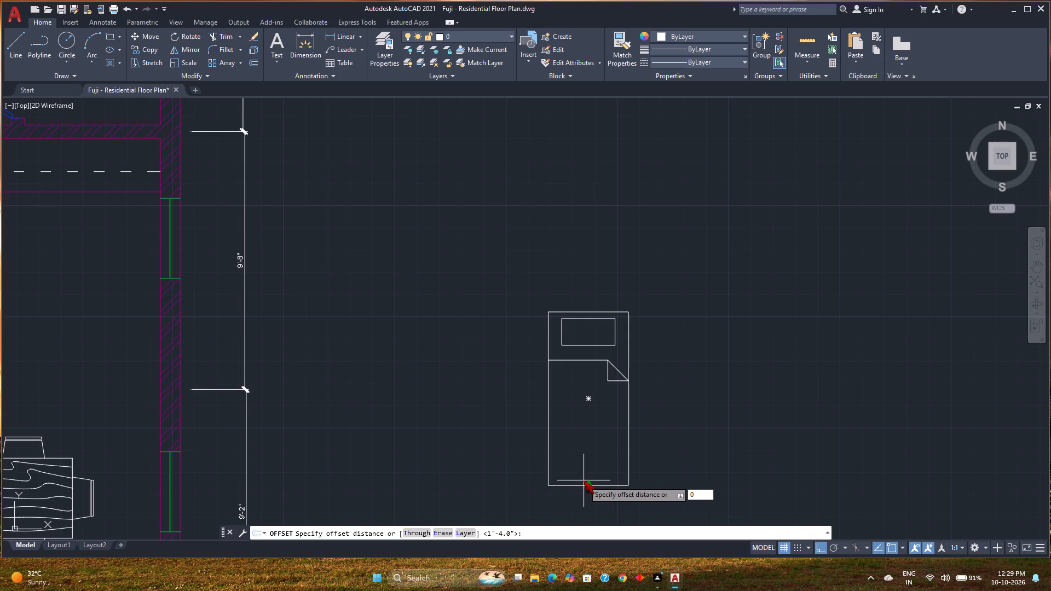
key(BackSpace)
key(1)
key(Return)
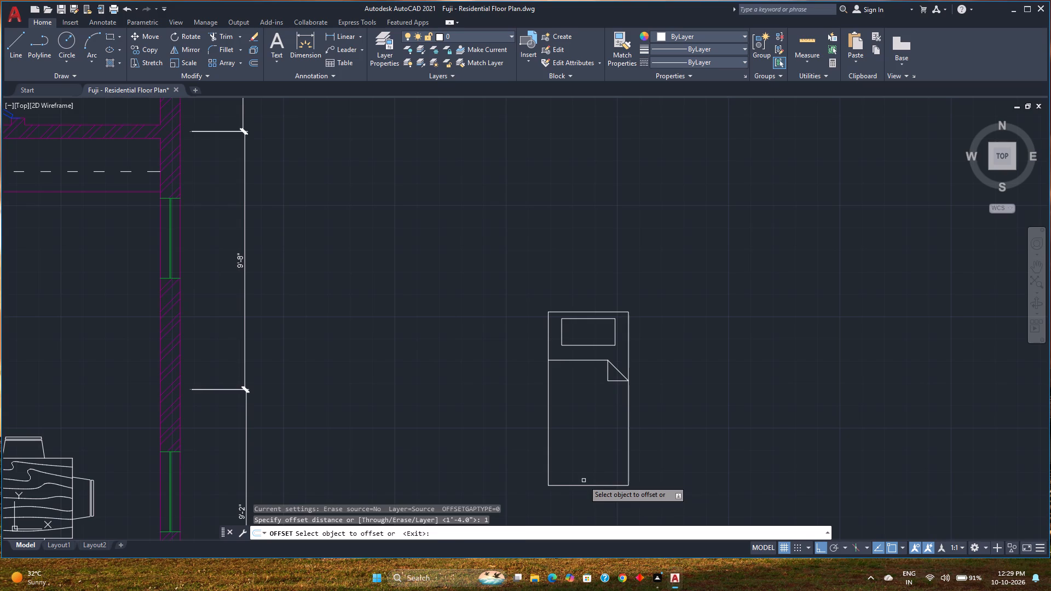
click(578, 486)
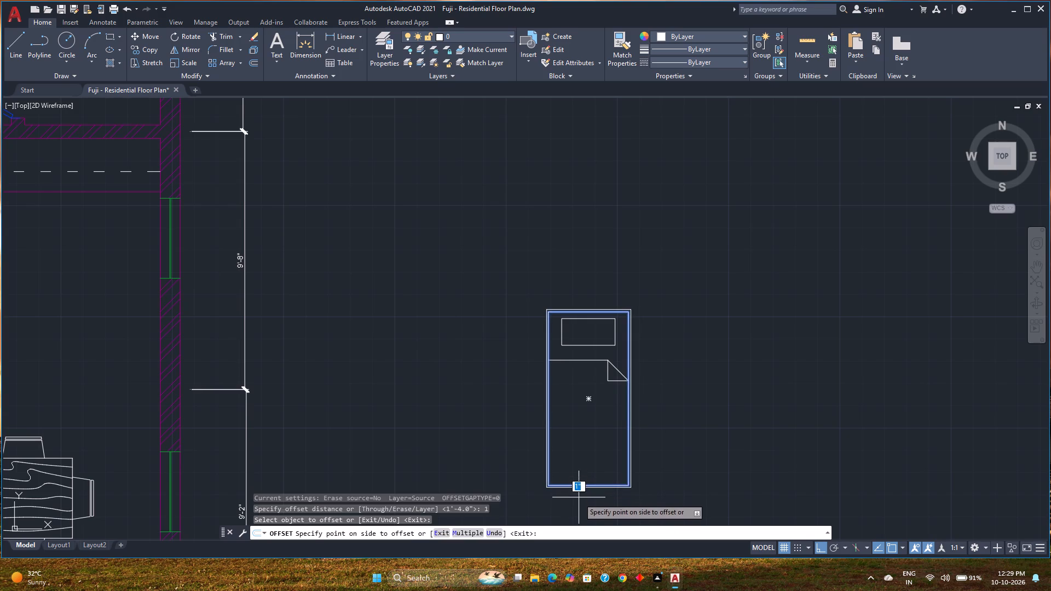
click(579, 500)
key(space)
Group the double bed outline, pillow and blanket fold lines into a single object.
scroll(587, 465, down, 1)
middle_drag(587, 465, 587, 463)
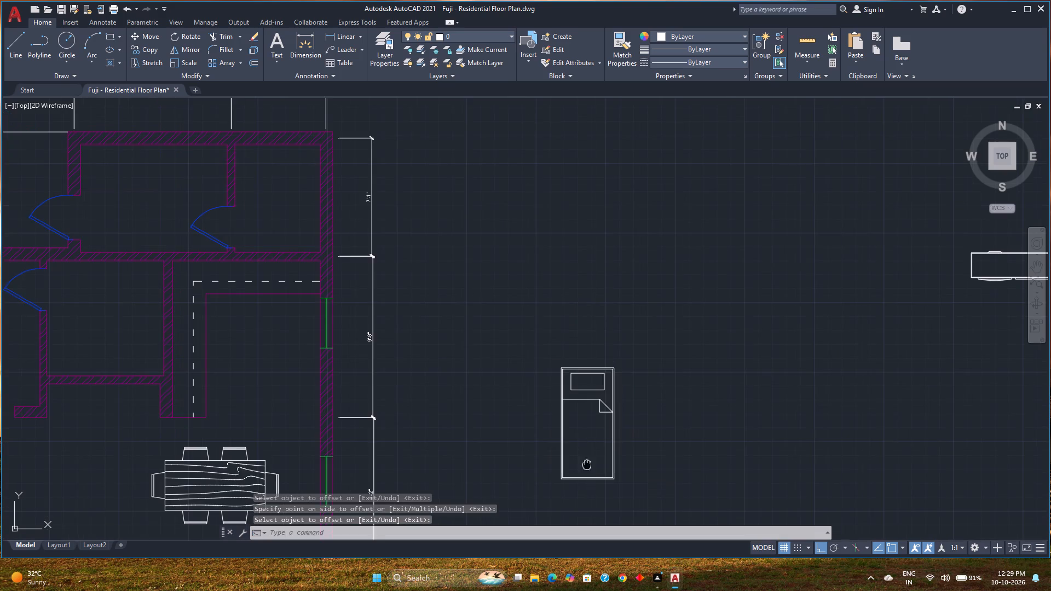
middle_drag(587, 463, 607, 426)
click(659, 466)
click(552, 311)
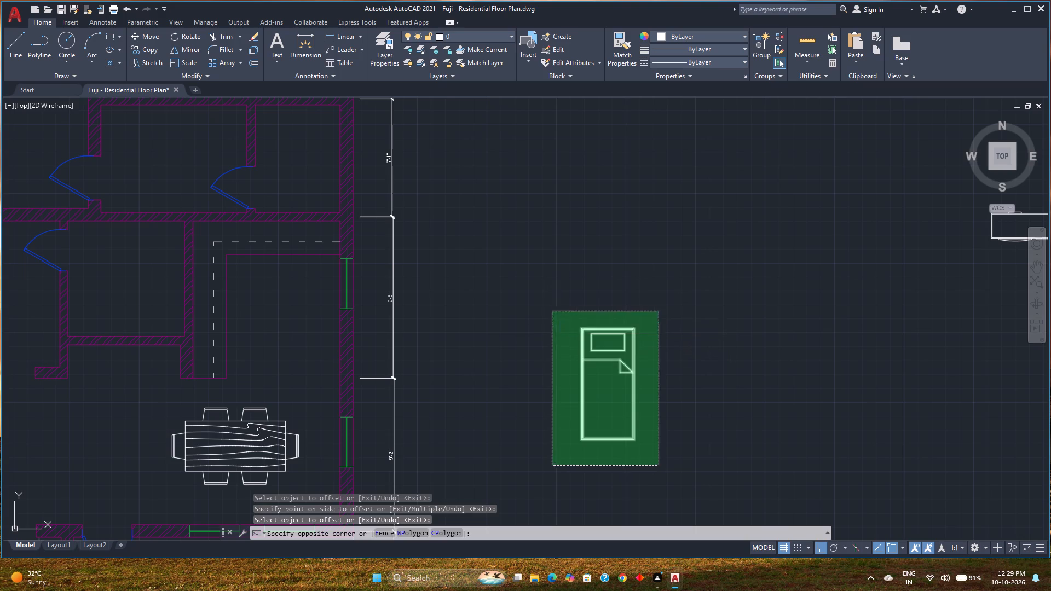
key(g)
key(Return)
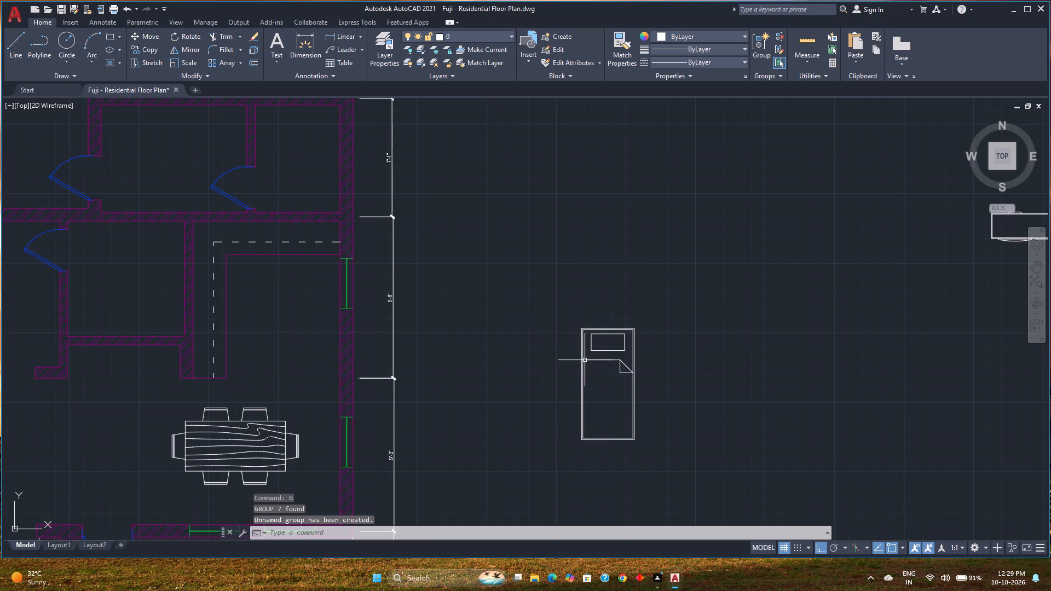
Move the bed group by its outer northeast corner to the inside northeast corner of the 7'-8" wide room.
click(585, 360)
key(m)
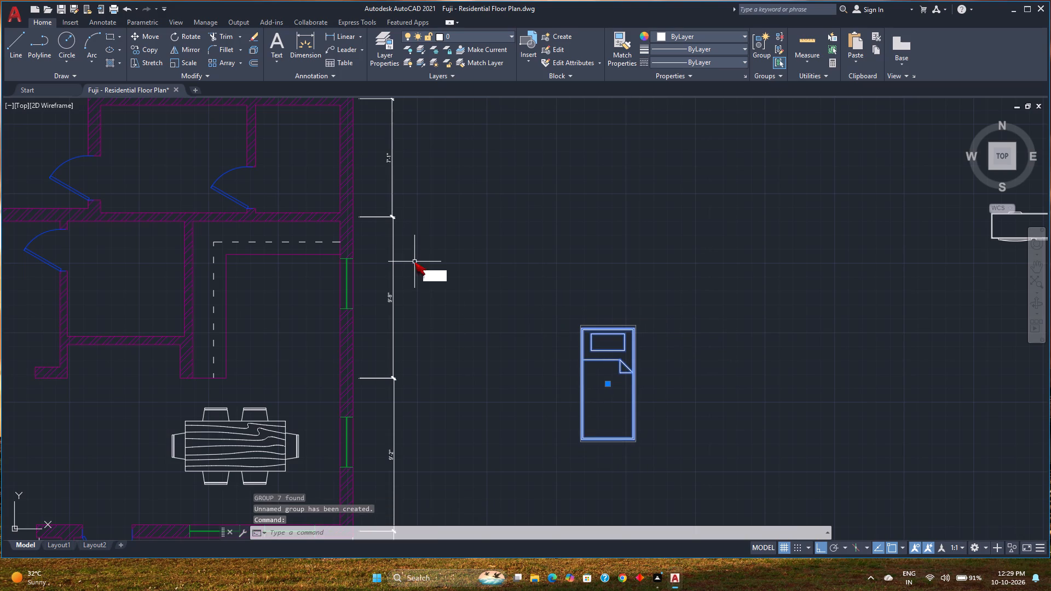
key(Return)
scroll(625, 325, up, 3)
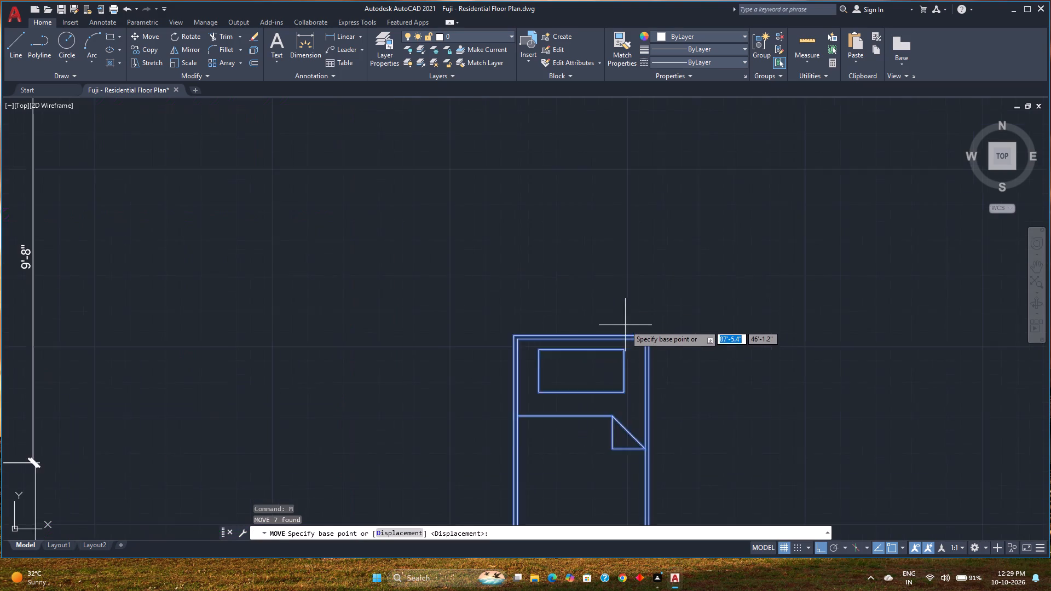
scroll(625, 325, up, 1)
click(662, 340)
scroll(407, 290, down, 2)
middle_drag(407, 290, 474, 294)
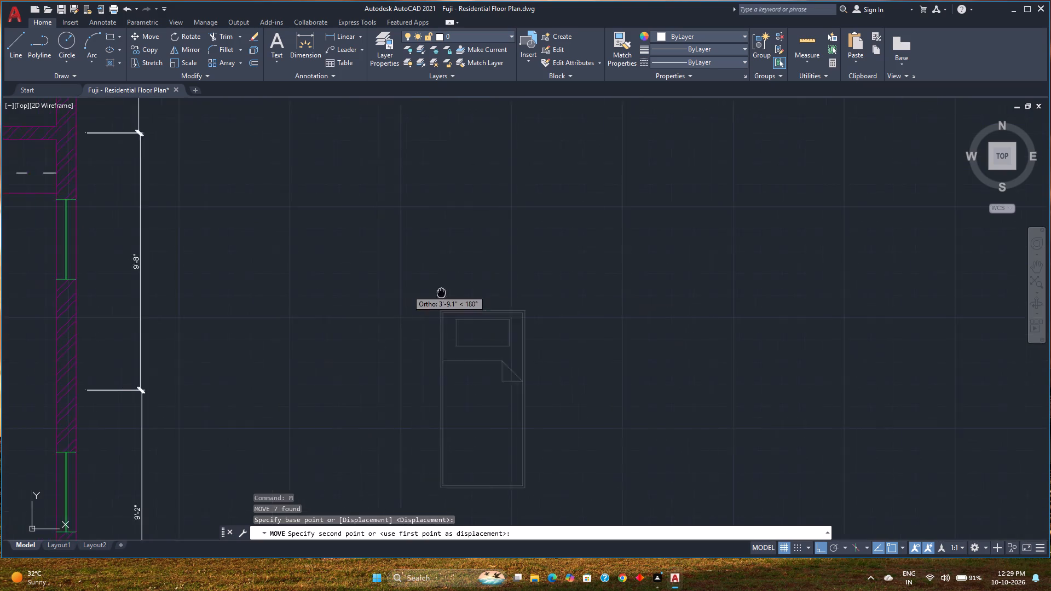
middle_drag(474, 294, 808, 315)
scroll(477, 280, down, 3)
middle_drag(477, 280, 698, 362)
scroll(402, 287, up, 1)
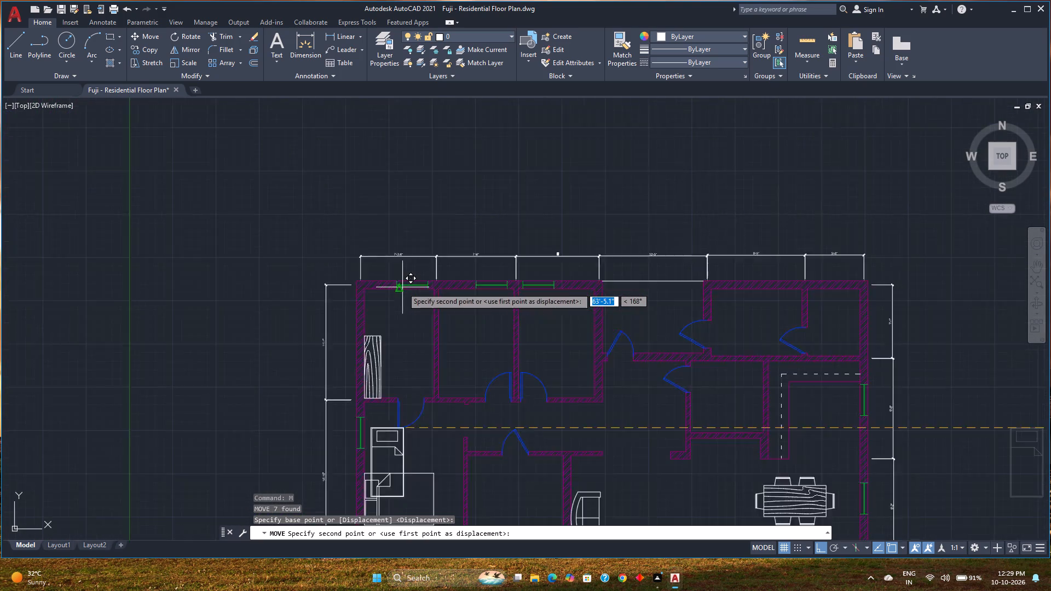
scroll(402, 287, up, 1)
scroll(539, 302, up, 3)
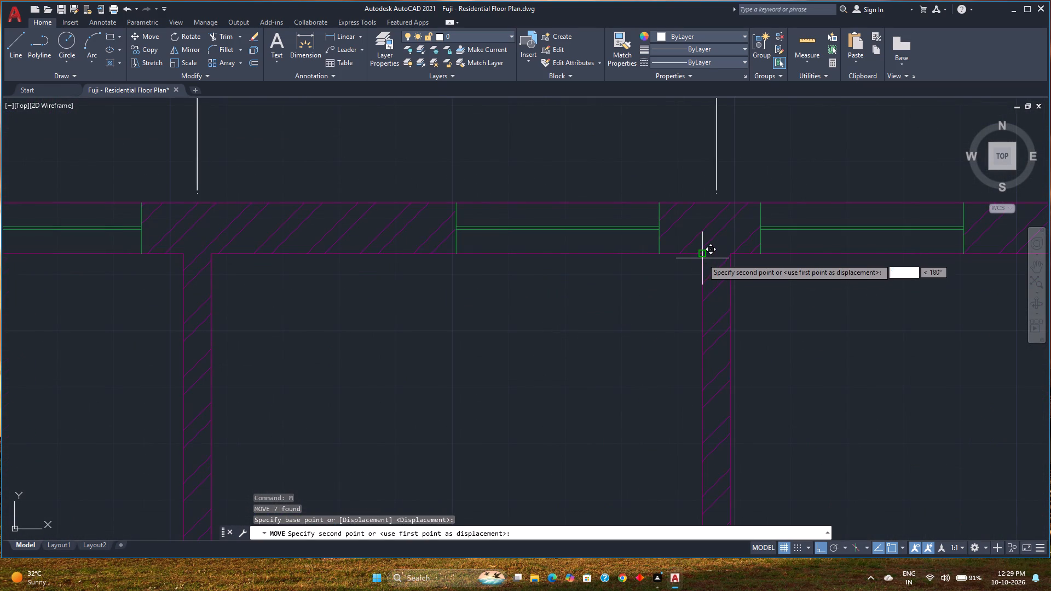
click(702, 257)
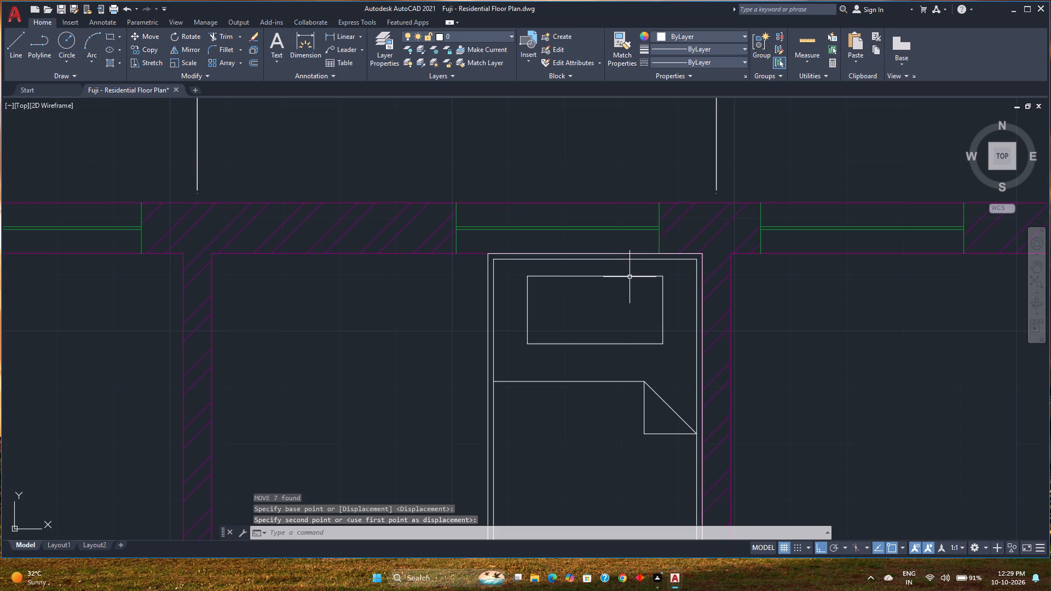
Ungroup the single bed in the 7'-8" wide room.
scroll(500, 293, down, 2)
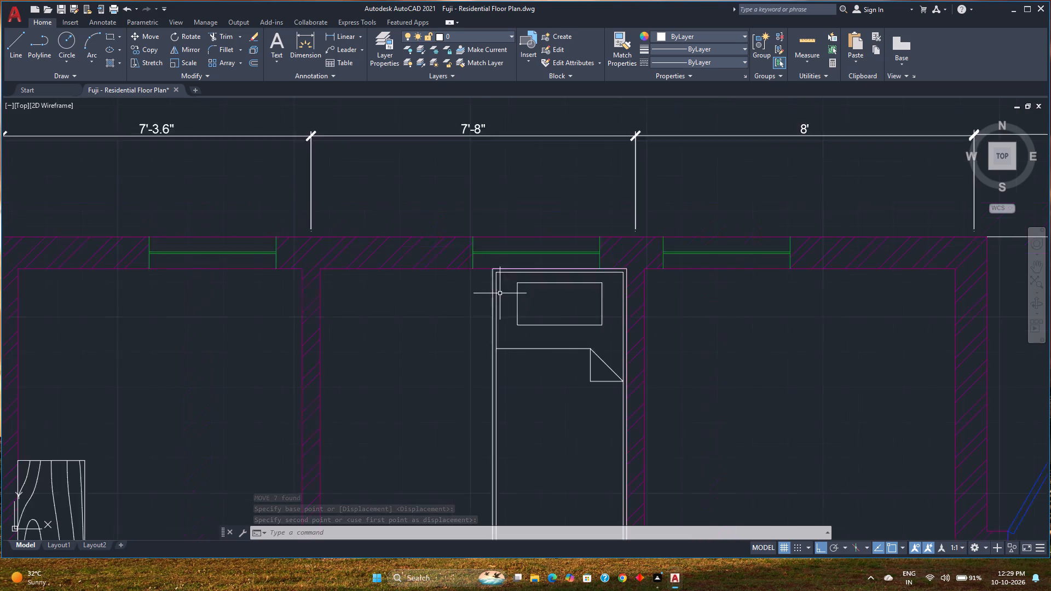
scroll(500, 310, down, 1)
middle_drag(500, 310, 495, 298)
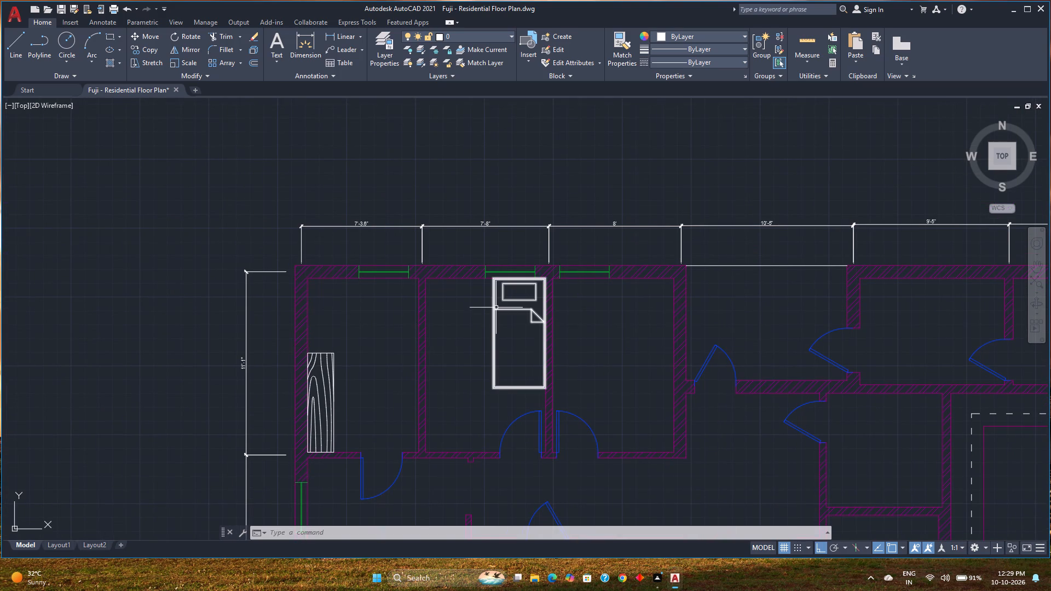
click(496, 308)
scroll(493, 295, up, 2)
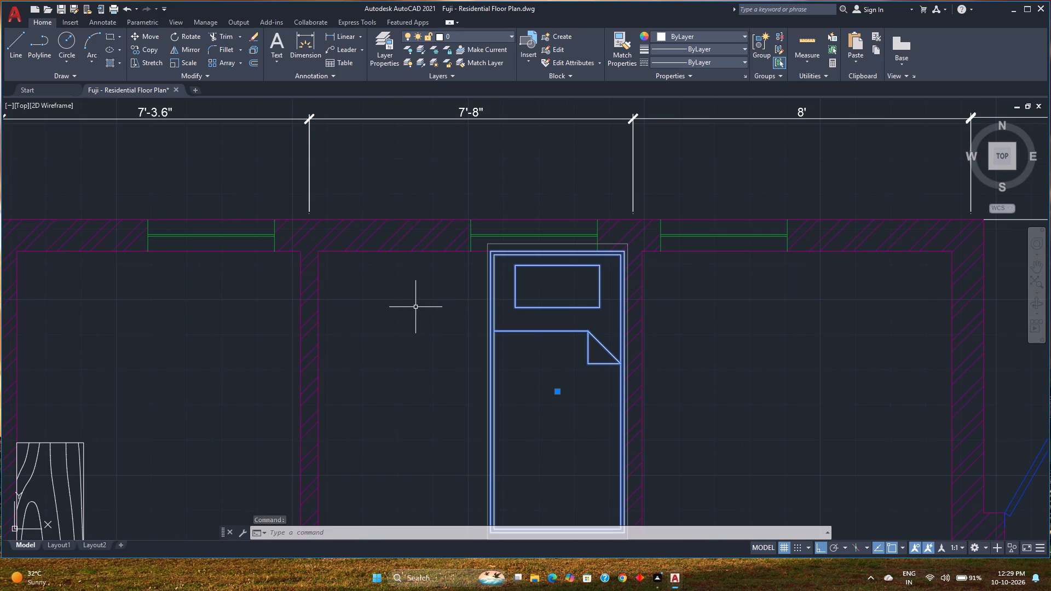
text(un)
key(g)
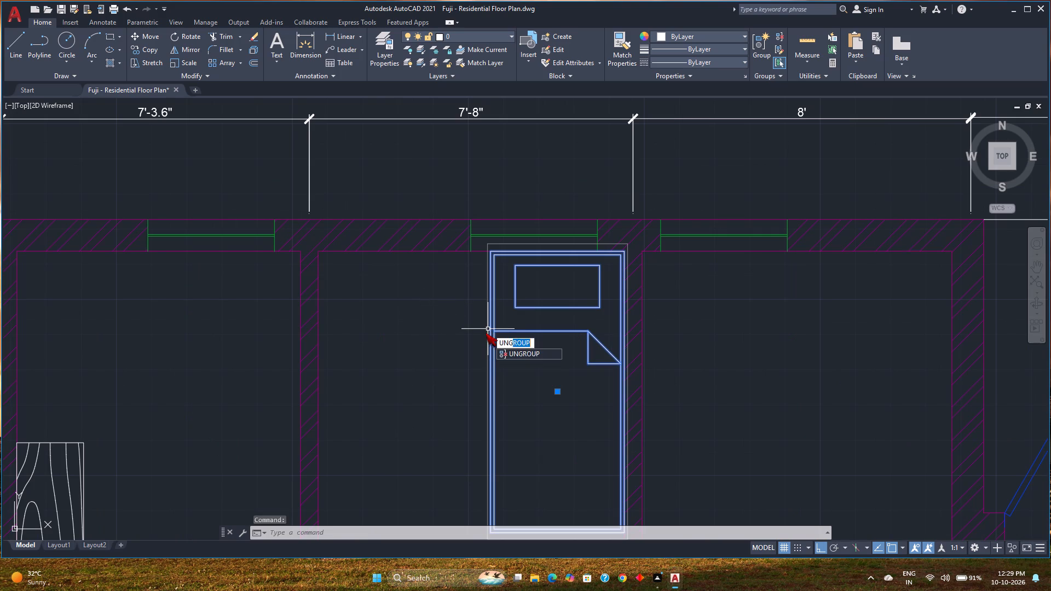
key(Return)
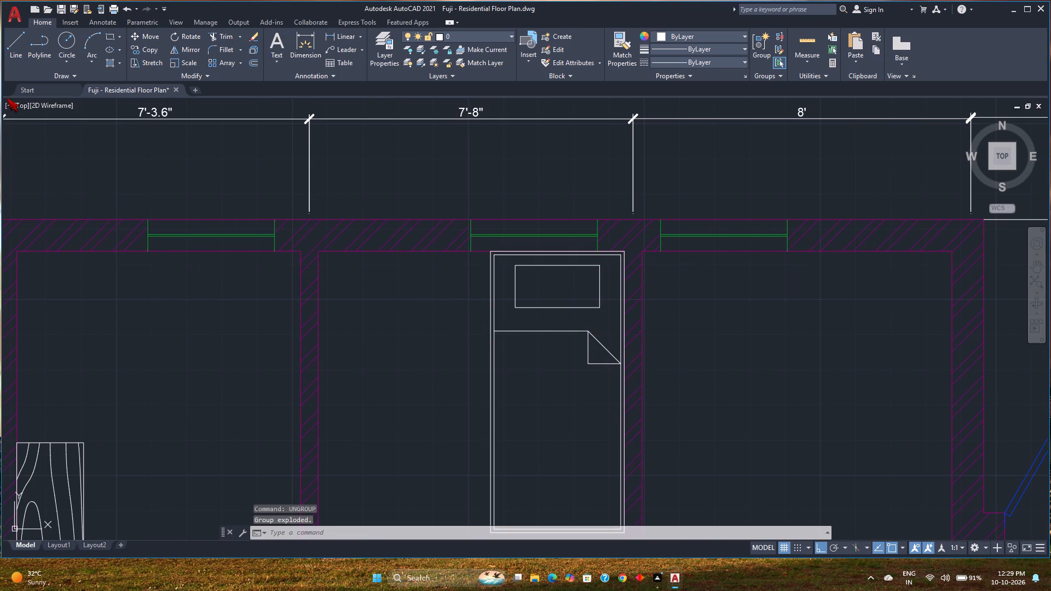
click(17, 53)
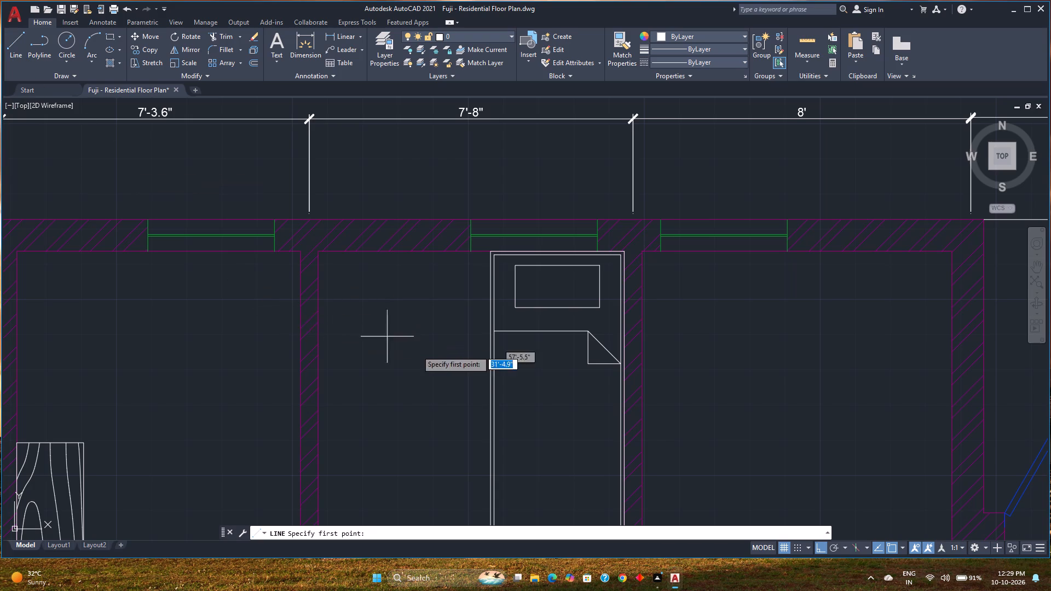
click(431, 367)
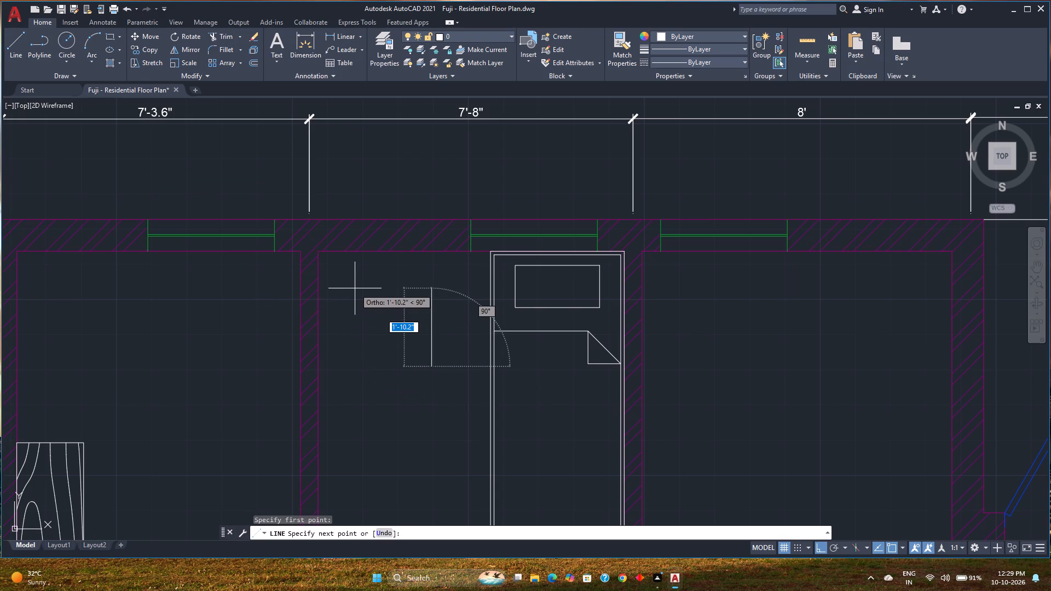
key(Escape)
Draw a 1'6" by 1'6" rectangle for a bedside table in the free space west of the bed.
key(r)
key(e)
key(c)
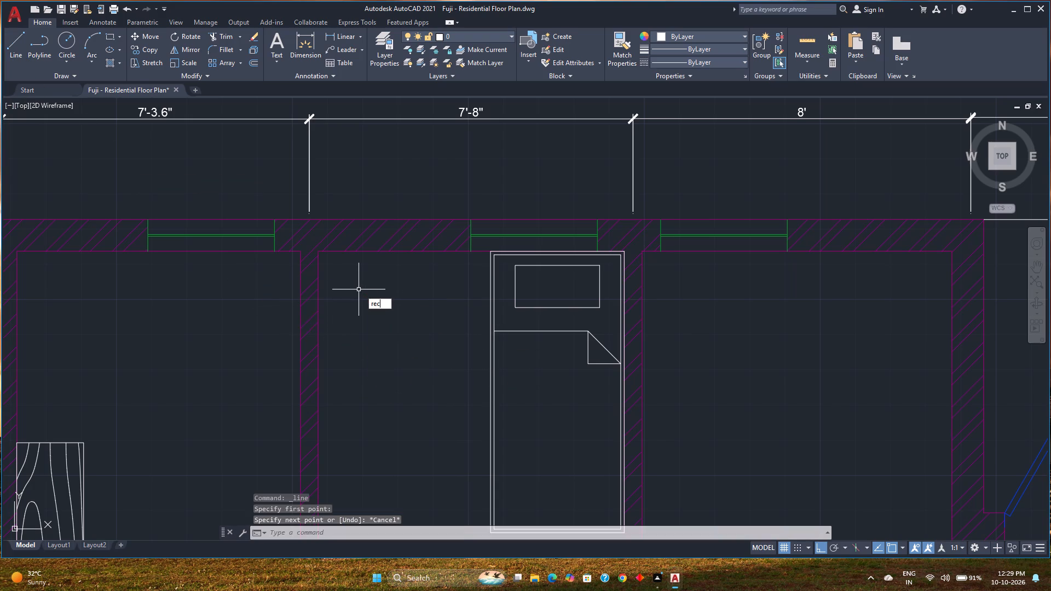
key(Return)
click(414, 356)
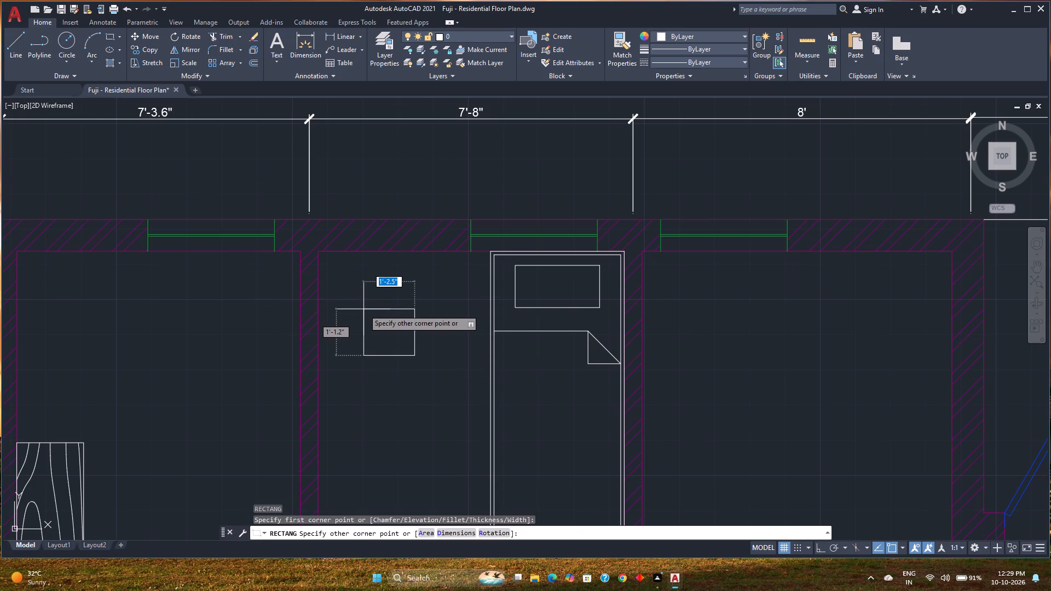
text(1'6)
text(",1'6)
key(shift+quotedbl)
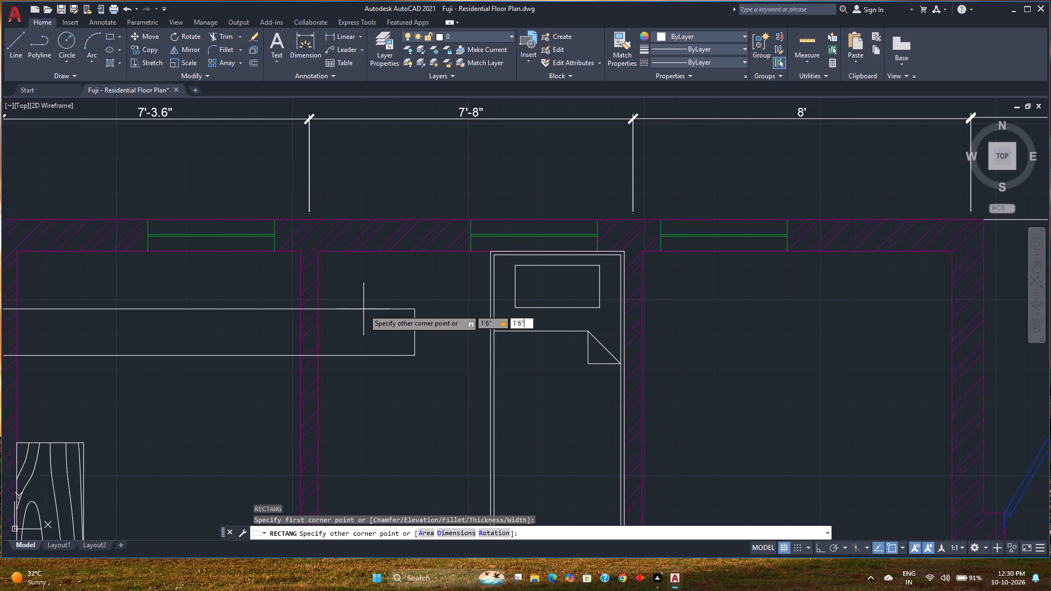
key(Return)
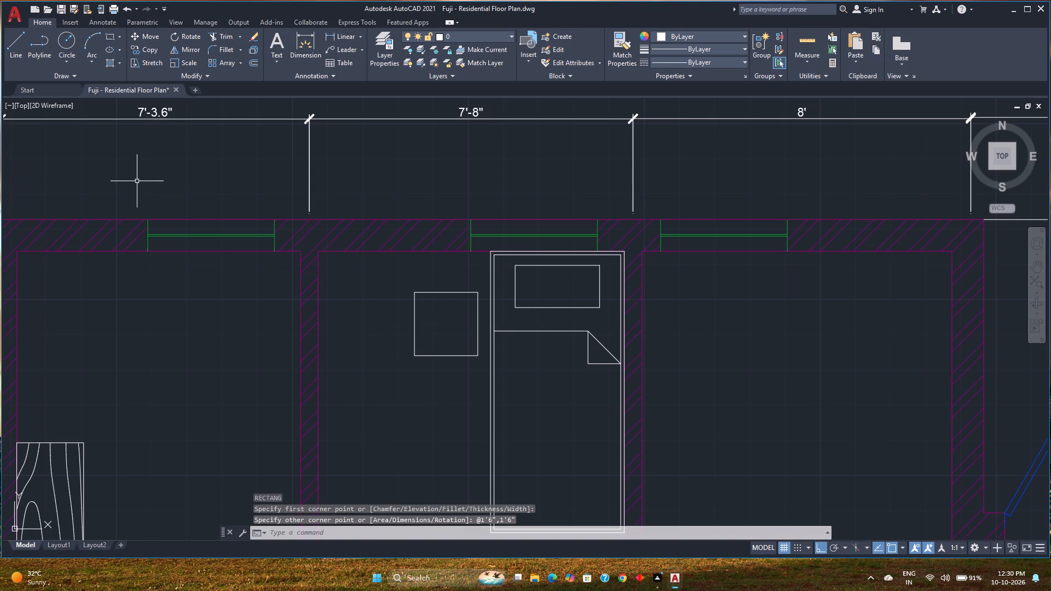
Offset the bedside table square inward by 1".
click(251, 61)
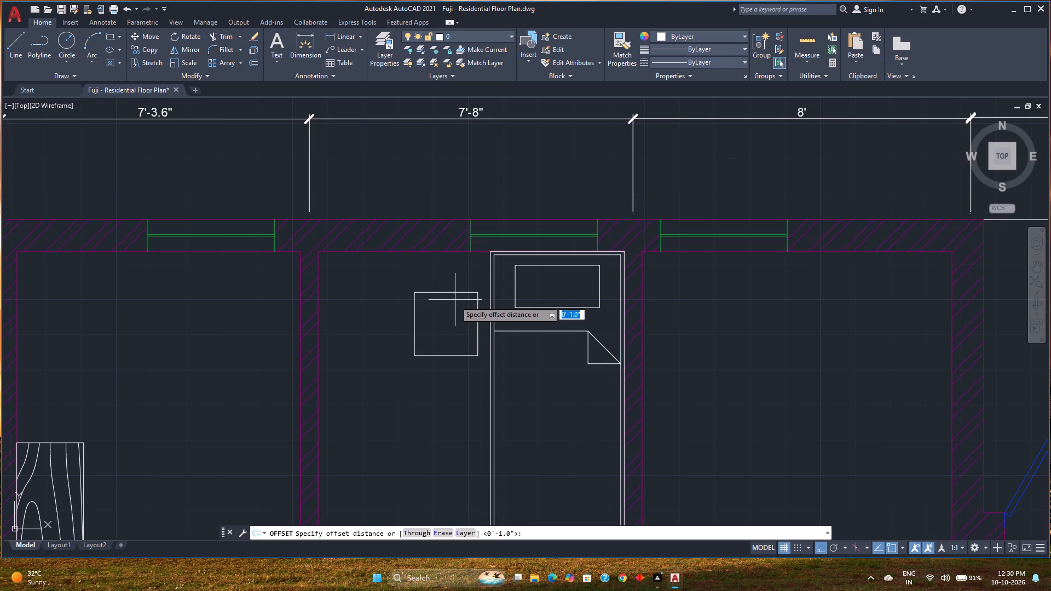
key(Return)
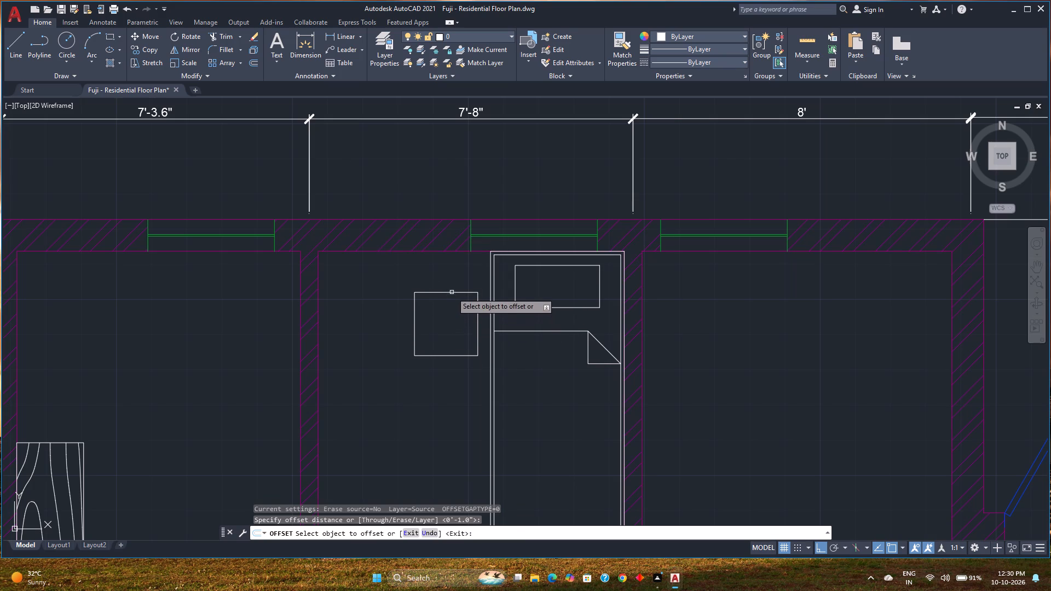
click(452, 292)
click(457, 312)
key(space)
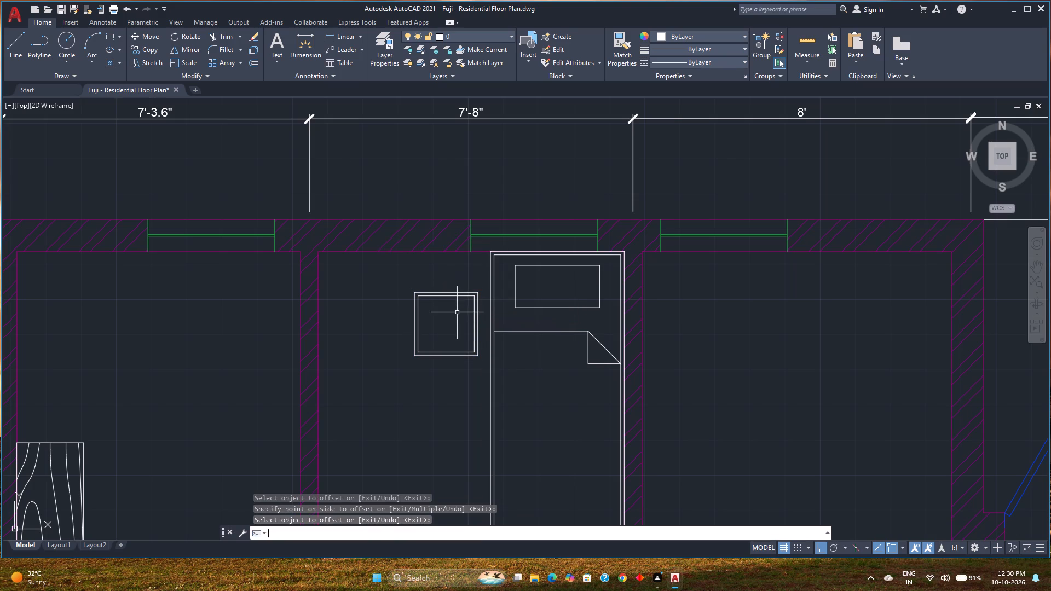
Group the bedside table's two concentric squares.
click(483, 362)
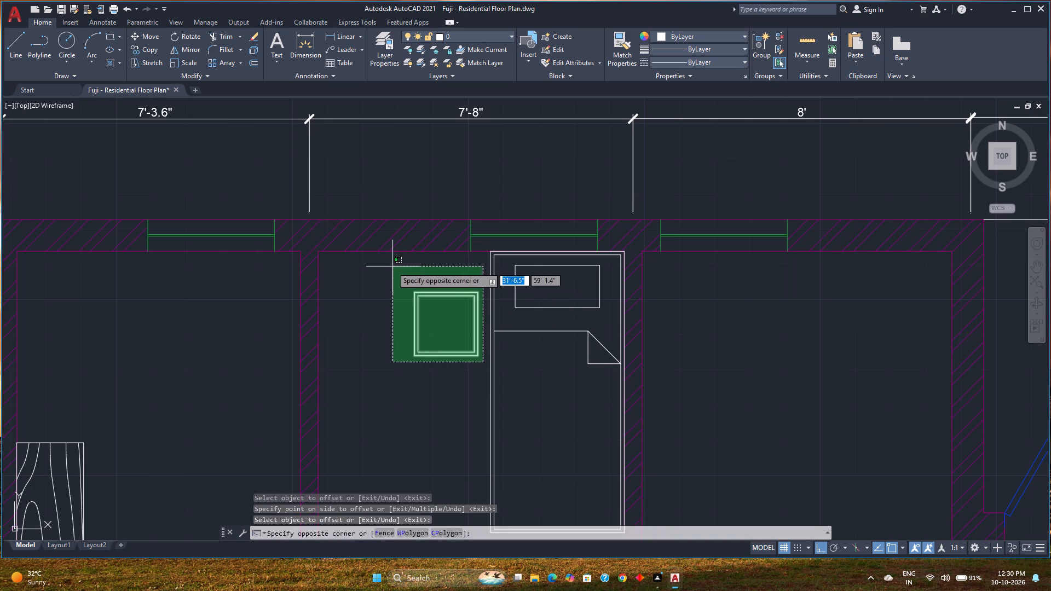
click(392, 266)
key(g)
key(Return)
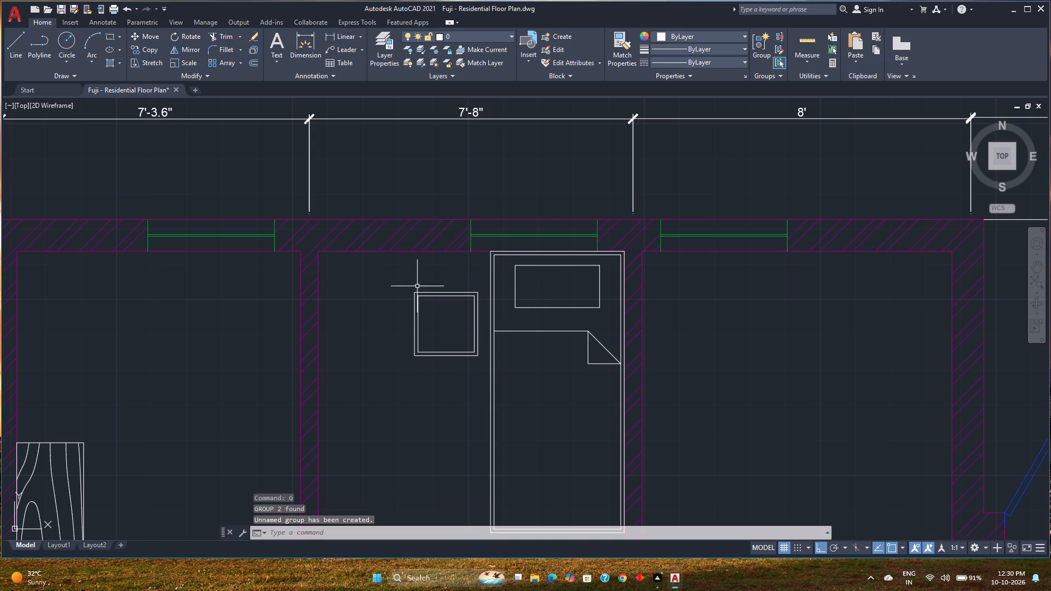
Move the bedside table by its northeast corner onto the bed's outer northwest corner, against the north wall.
click(460, 291)
key(m)
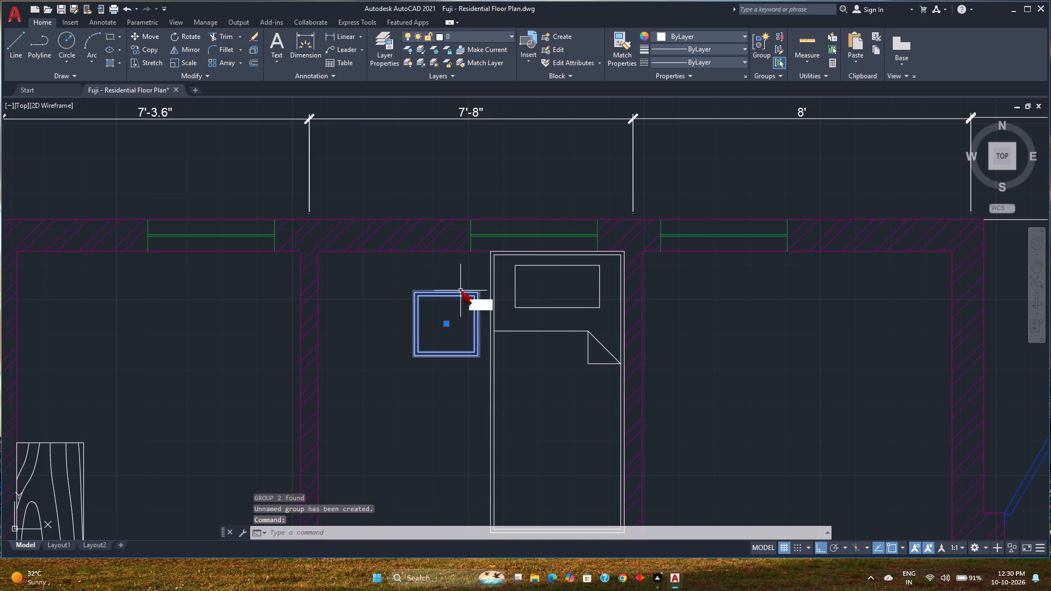
key(Return)
scroll(480, 292, up, 3)
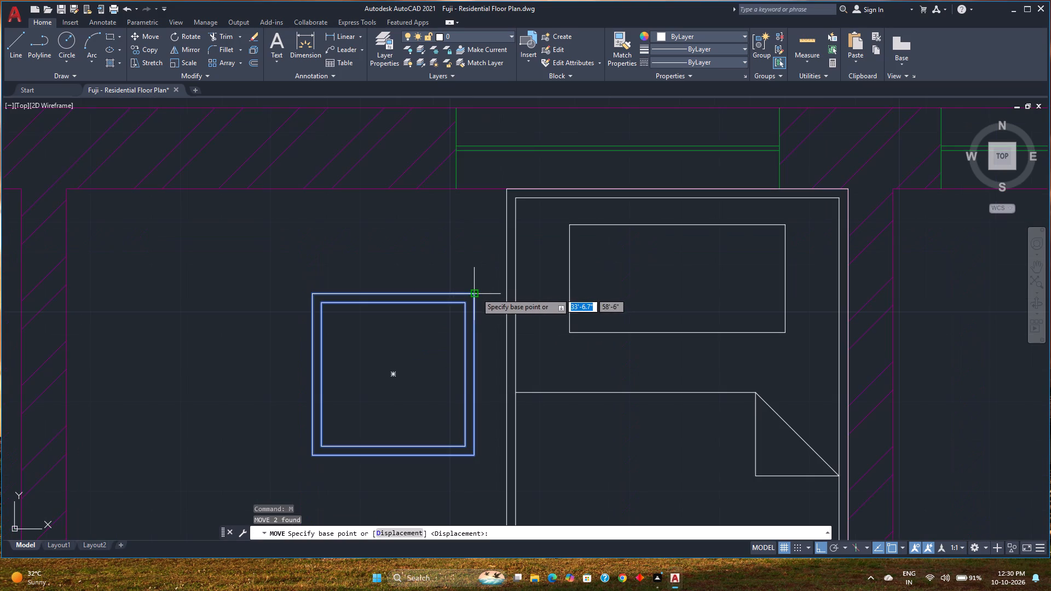
click(476, 293)
click(501, 187)
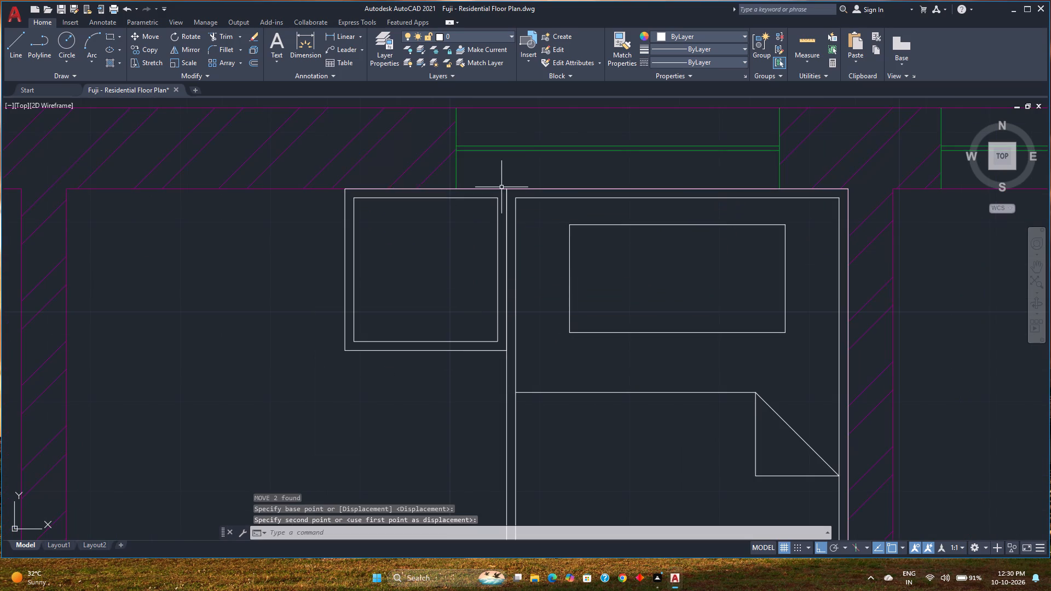
Group the single bed, its pillow and blanket lines, and the bedside table into one object.
click(517, 344)
scroll(542, 380, down, 3)
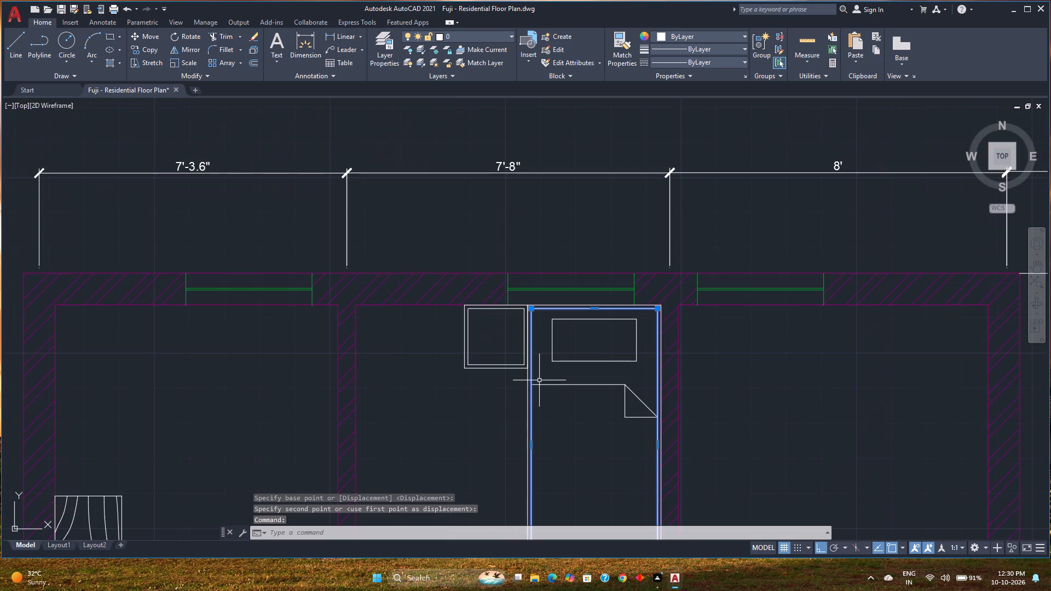
scroll(561, 410, down, 1)
middle_drag(561, 410, 545, 372)
click(585, 499)
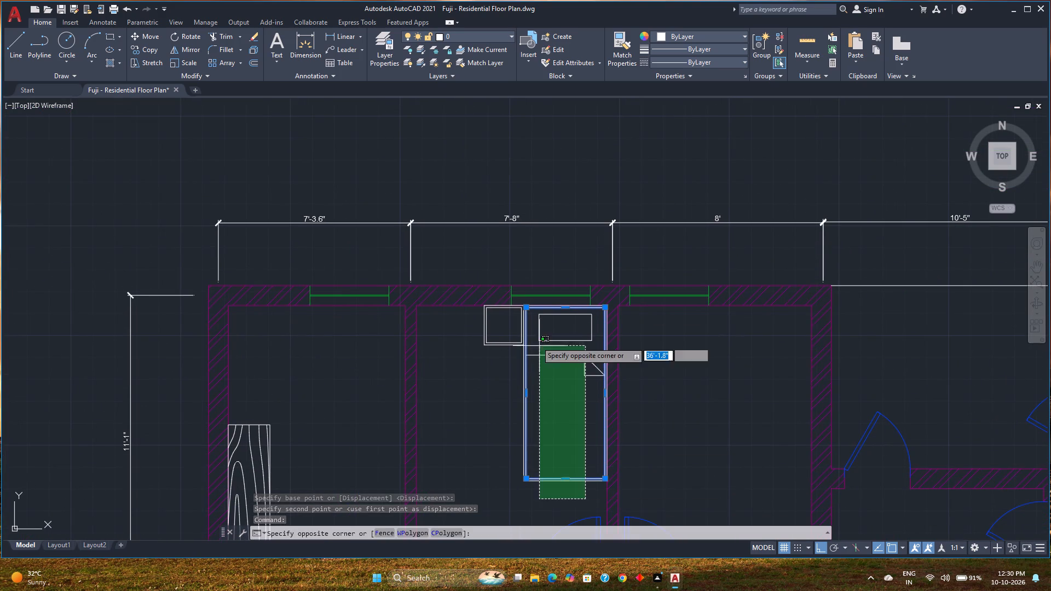
click(470, 315)
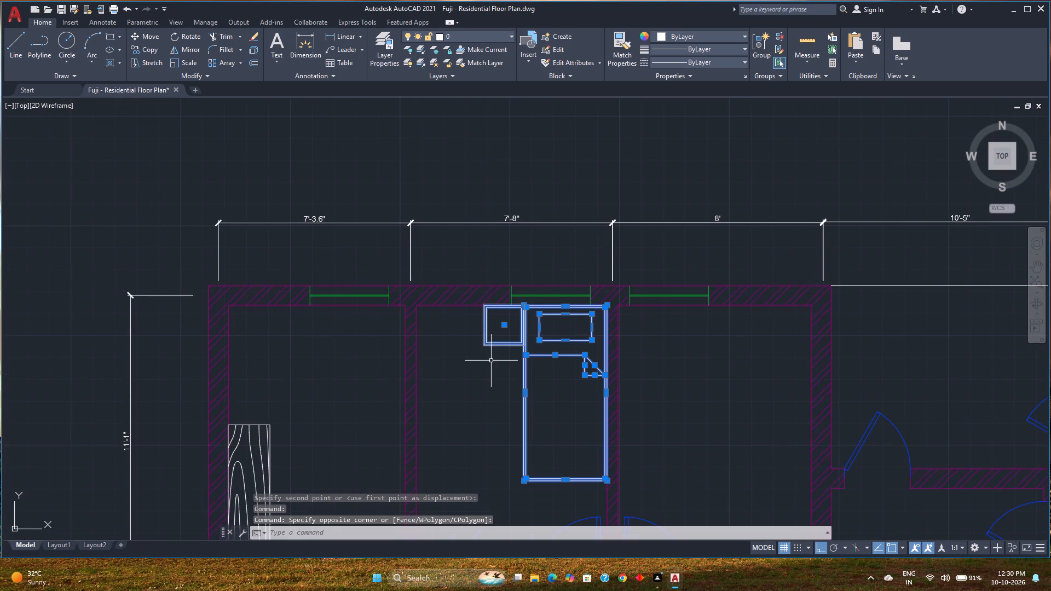
key(g)
key(Return)
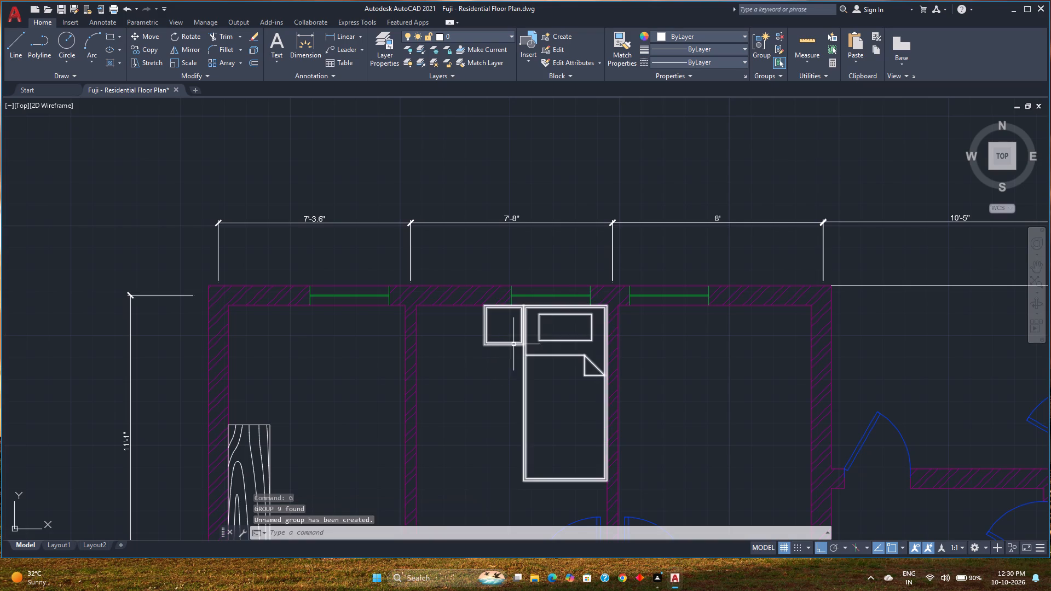
Move the bed group by its northeast corner to the inner northeast corner of the 8' wide bedroom.
click(515, 344)
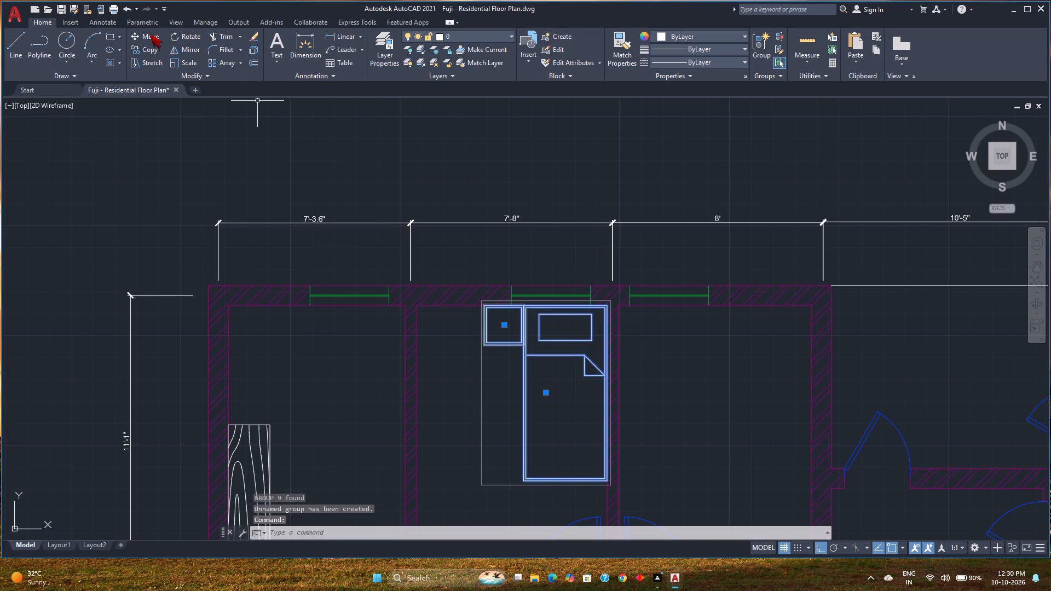
click(150, 34)
scroll(588, 314, up, 2)
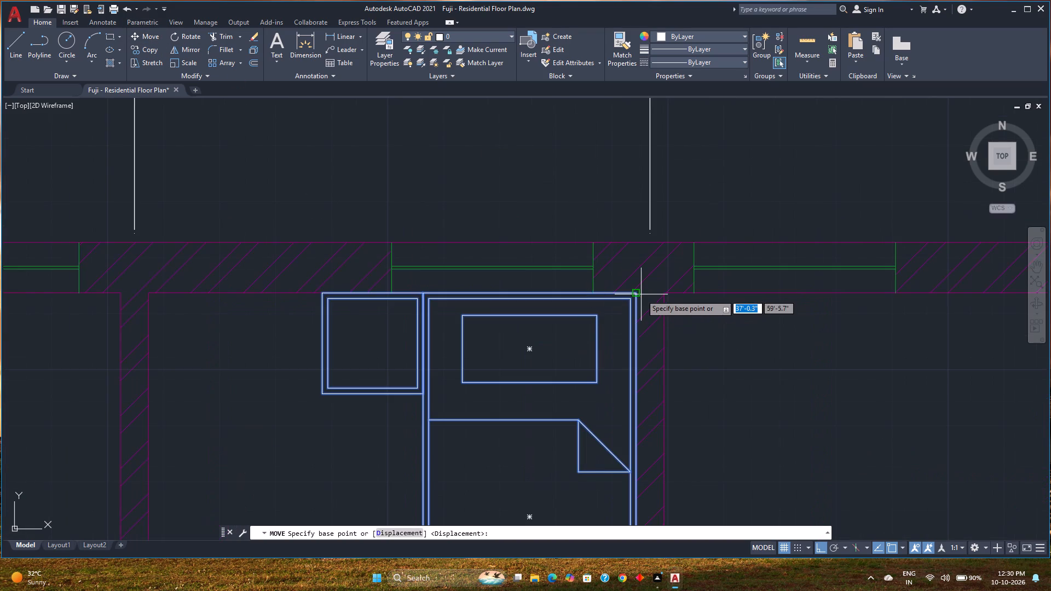
click(639, 294)
scroll(690, 329, down, 1)
middle_drag(690, 329, 428, 317)
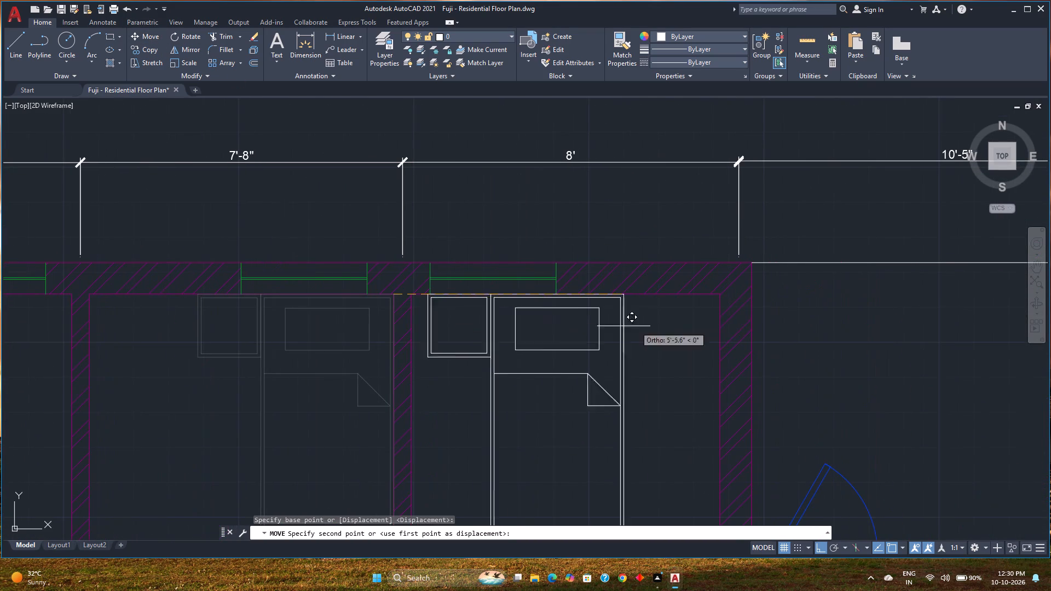
click(721, 297)
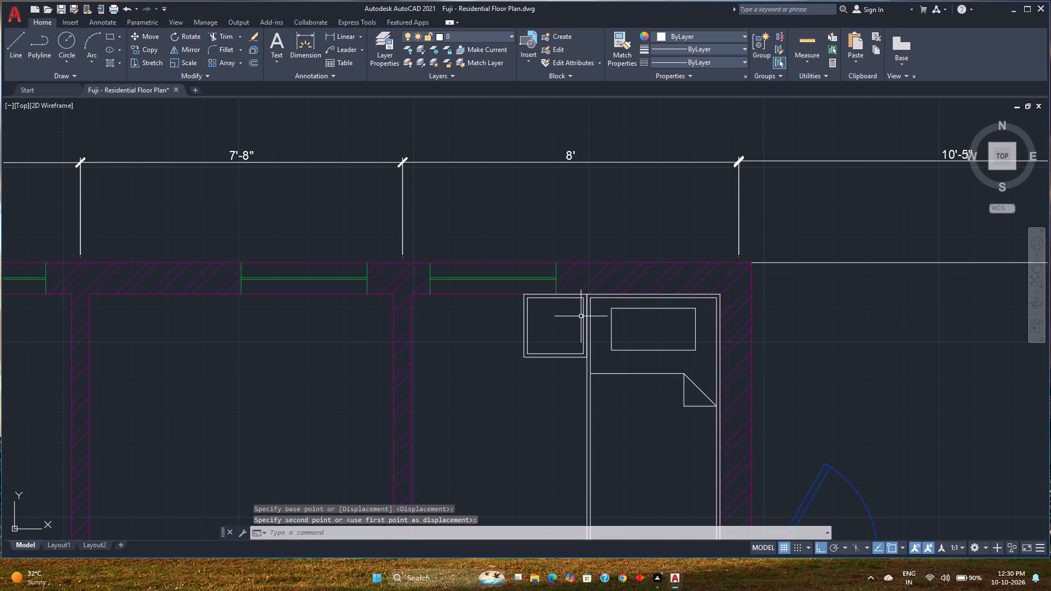
Mirror the bed group into the 7'-8" bedroom about a vertical line midway through the shared partition wall, keeping the original.
click(584, 315)
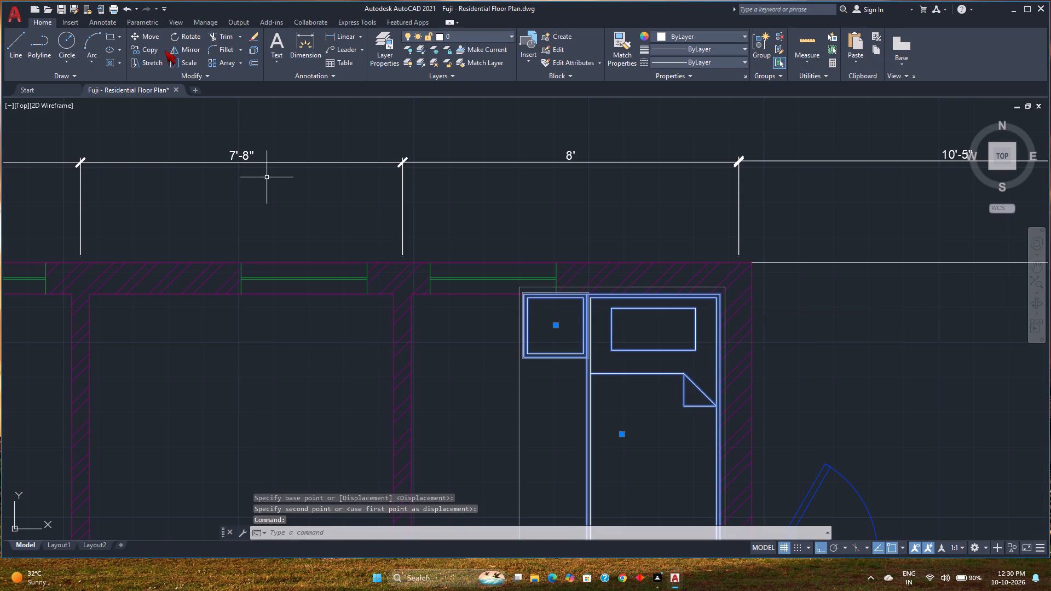
click(172, 48)
key(m)
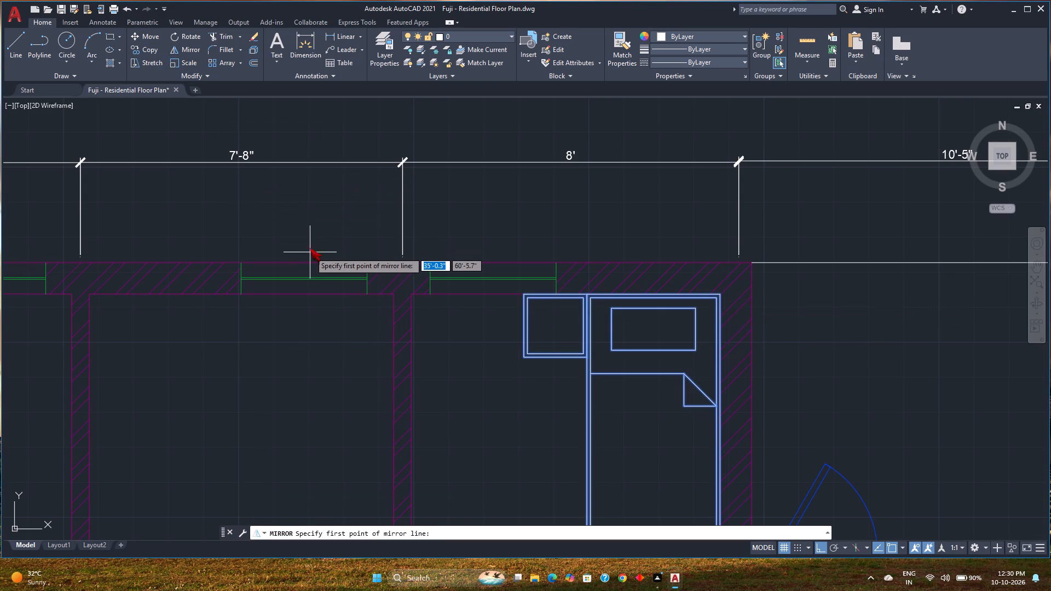
key(2)
key(p)
key(Return)
scroll(395, 288, up, 1)
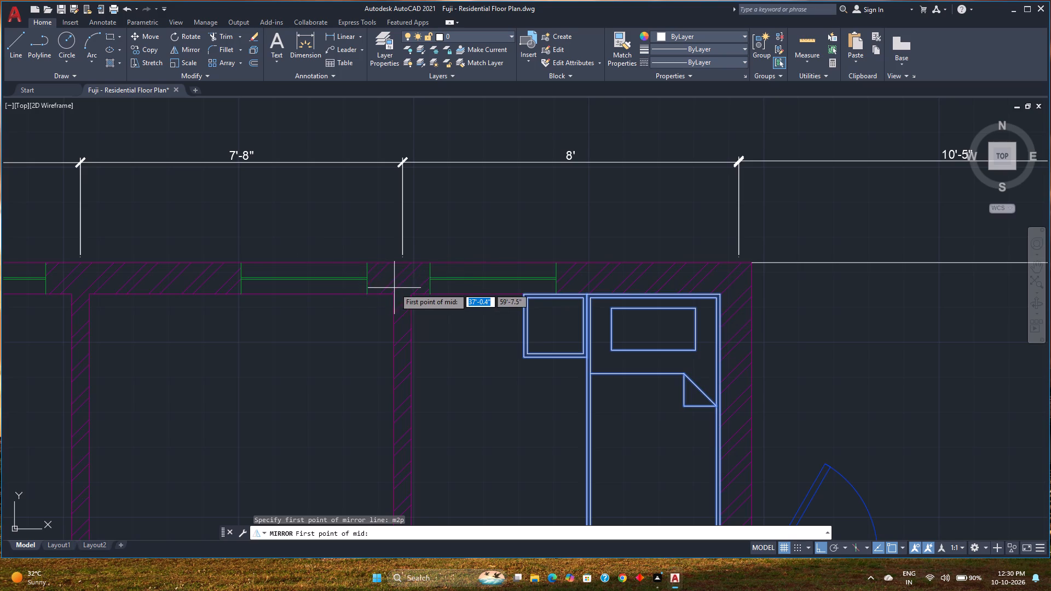
scroll(395, 288, up, 1)
click(392, 301)
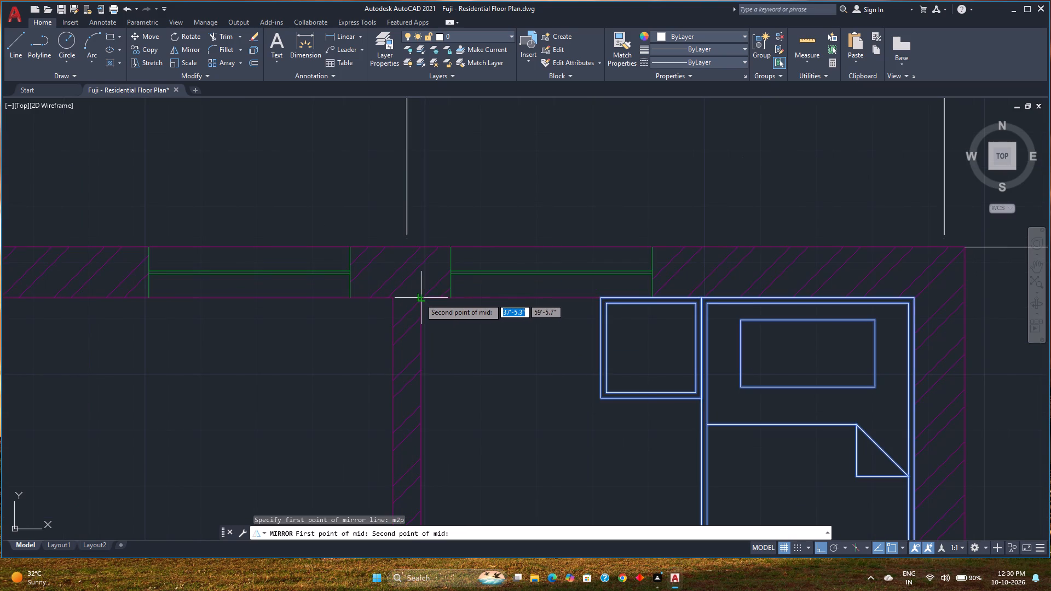
click(420, 298)
scroll(395, 196, down, 2)
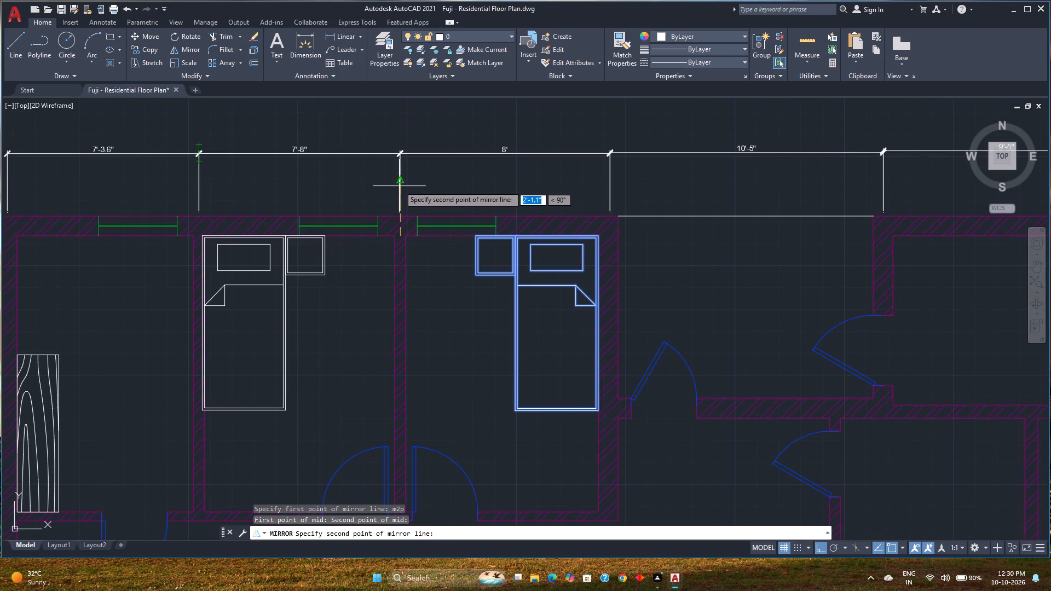
click(399, 183)
drag(422, 224, 399, 183)
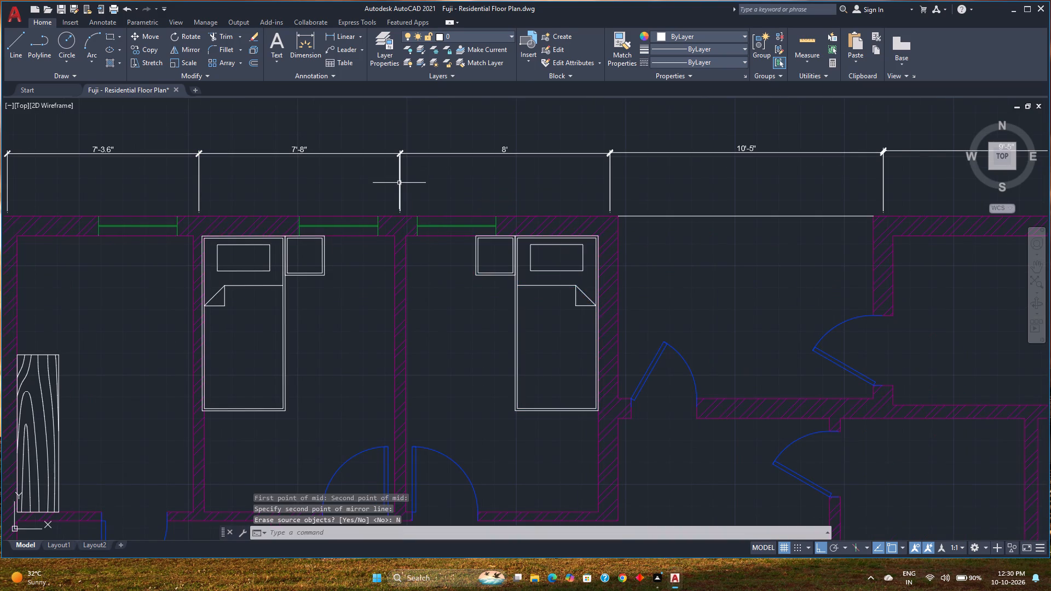
Save the drawing.
scroll(336, 258, down, 1)
middle_drag(339, 259, 361, 246)
key(ctrl+s)
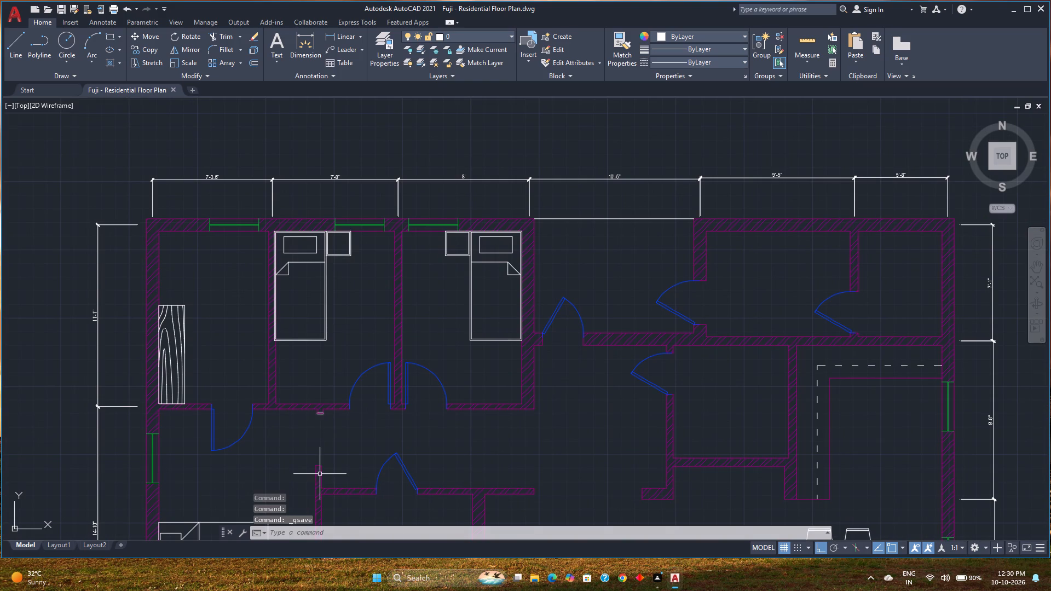
Draw a 2'10" by 1'10" rectangle from the inner southwest corner of the 7'-8" bedroom.
scroll(323, 409, up, 1)
middle_drag(323, 409, 334, 390)
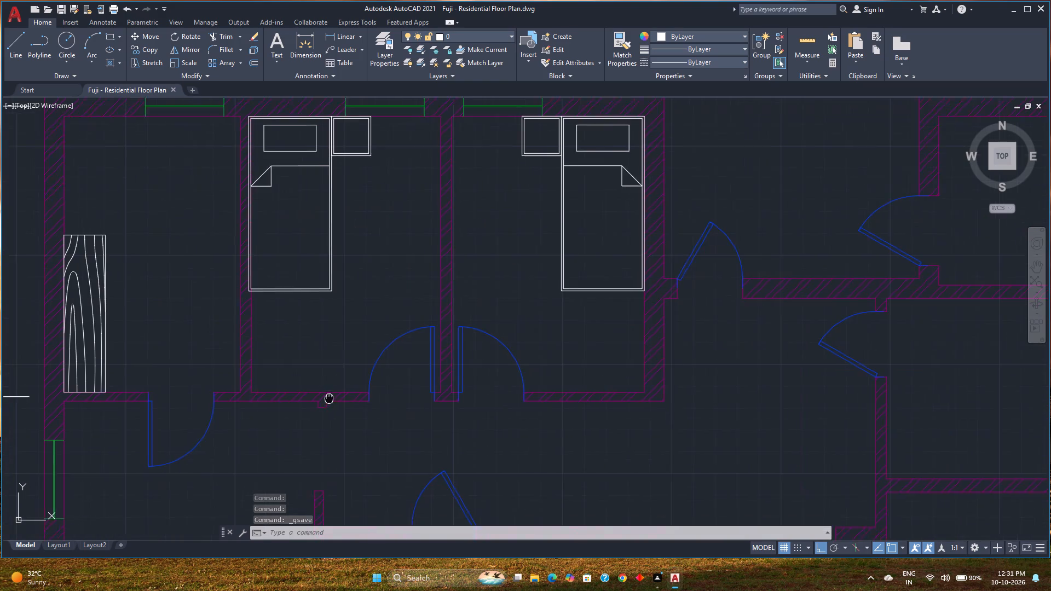
middle_drag(334, 390, 346, 374)
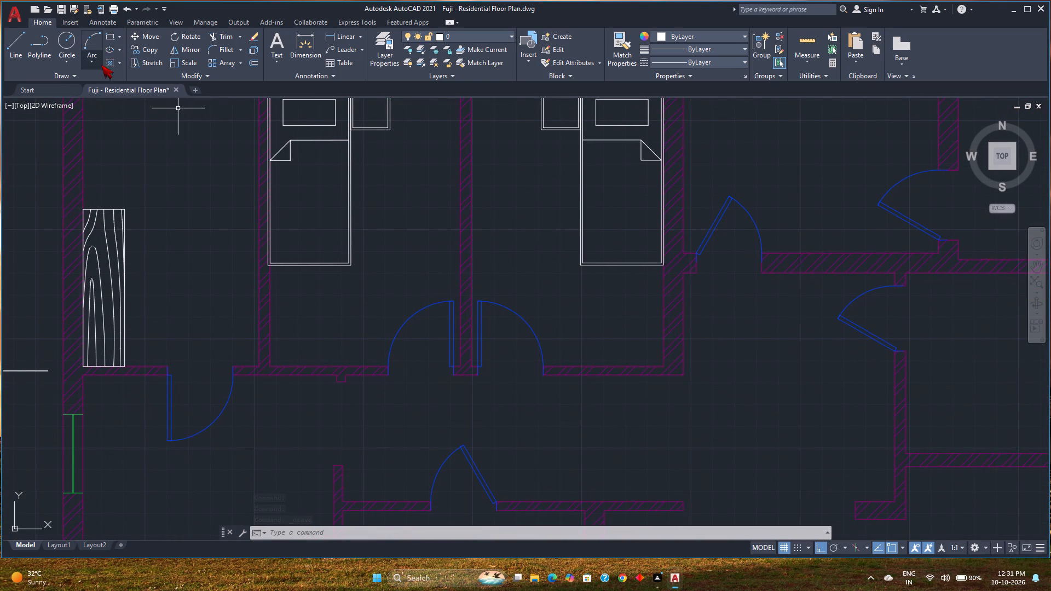
click(106, 31)
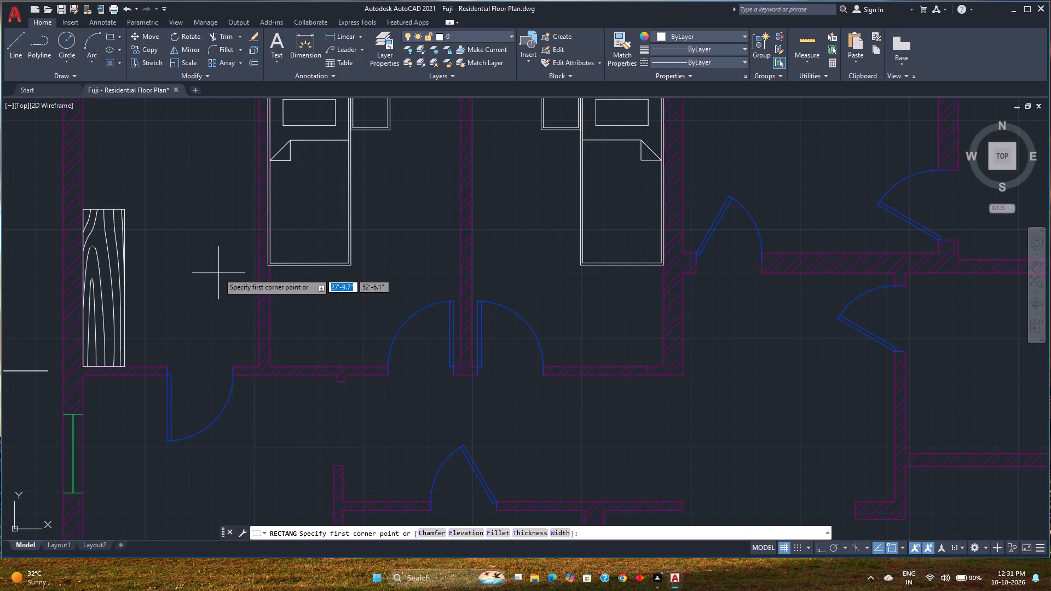
click(272, 364)
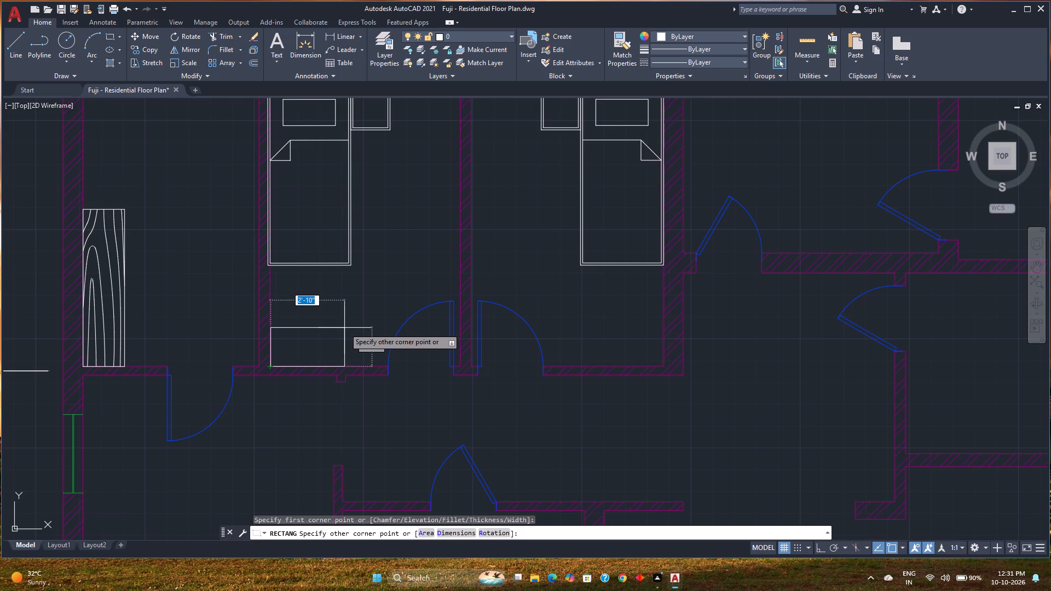
text(2')
text(10,)
text(1')
text(10)
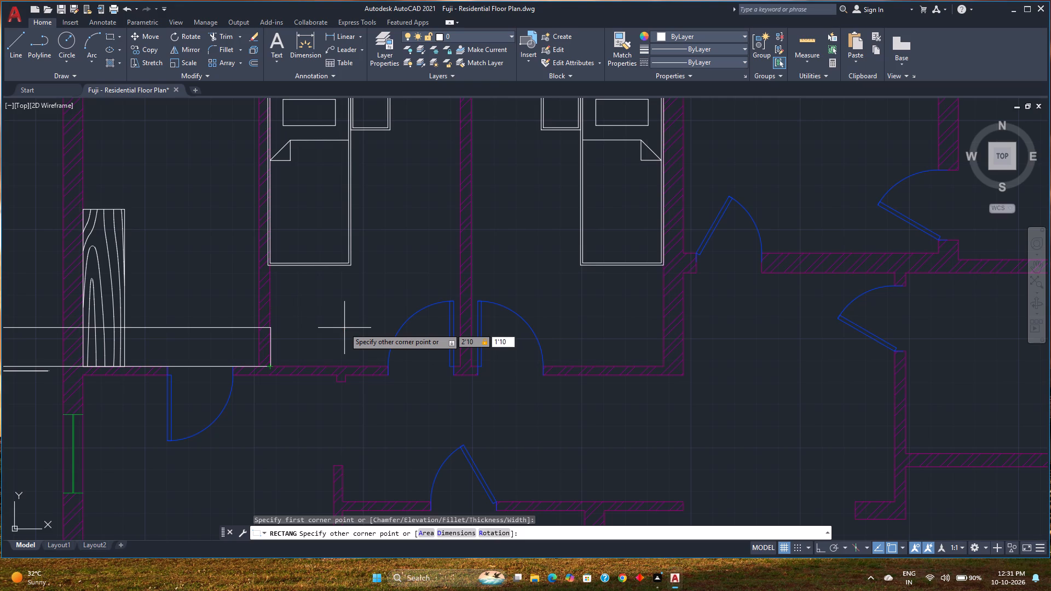
key(shift+quotedbl)
key(Return)
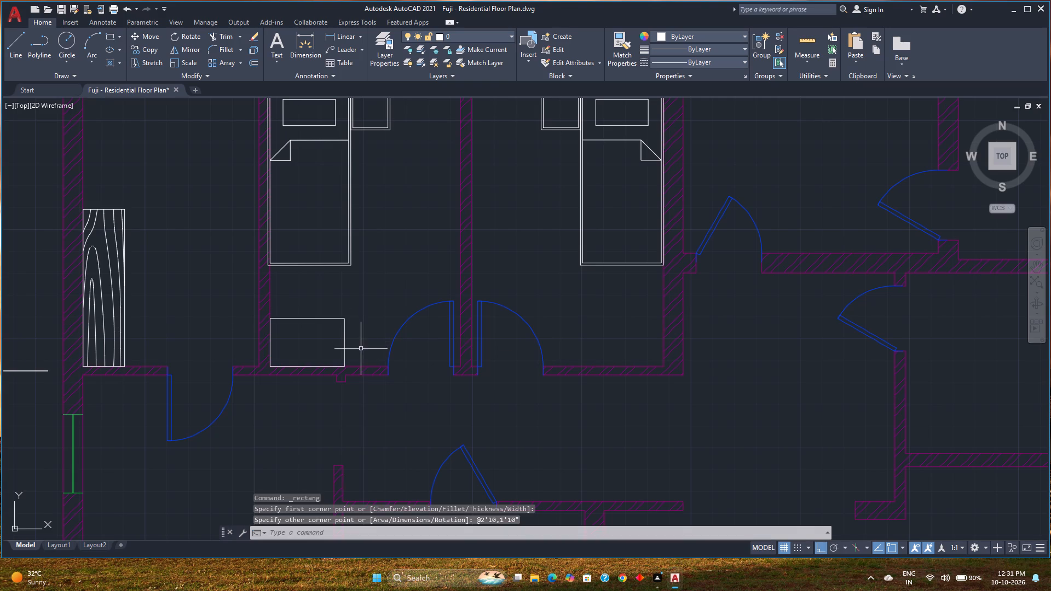
Copy the 2'10" by 1'10" rectangle by its southeast corner to the inner southeast corner of the 8' bedroom.
click(345, 347)
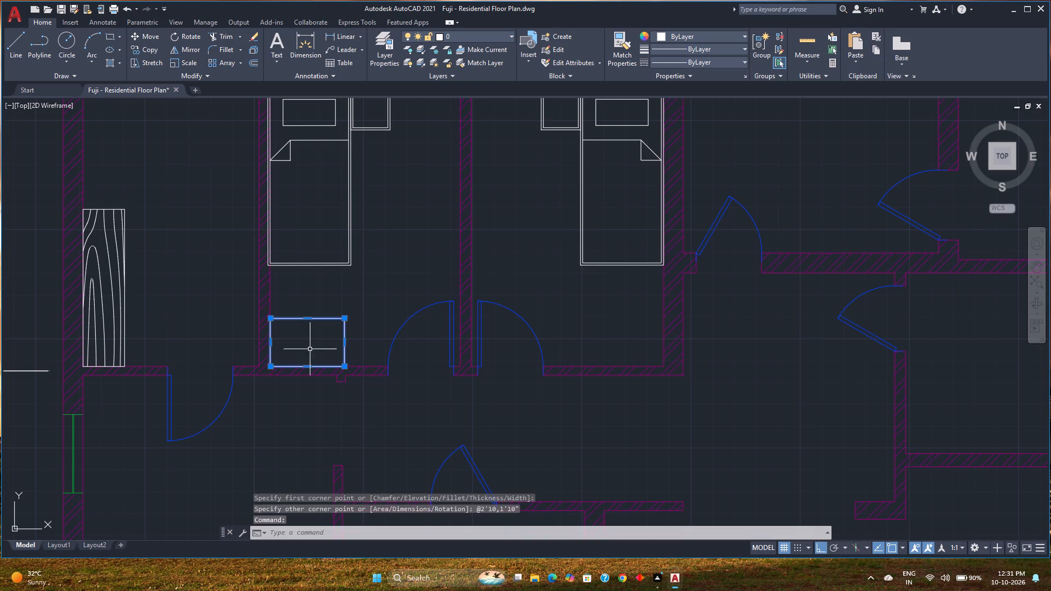
click(145, 48)
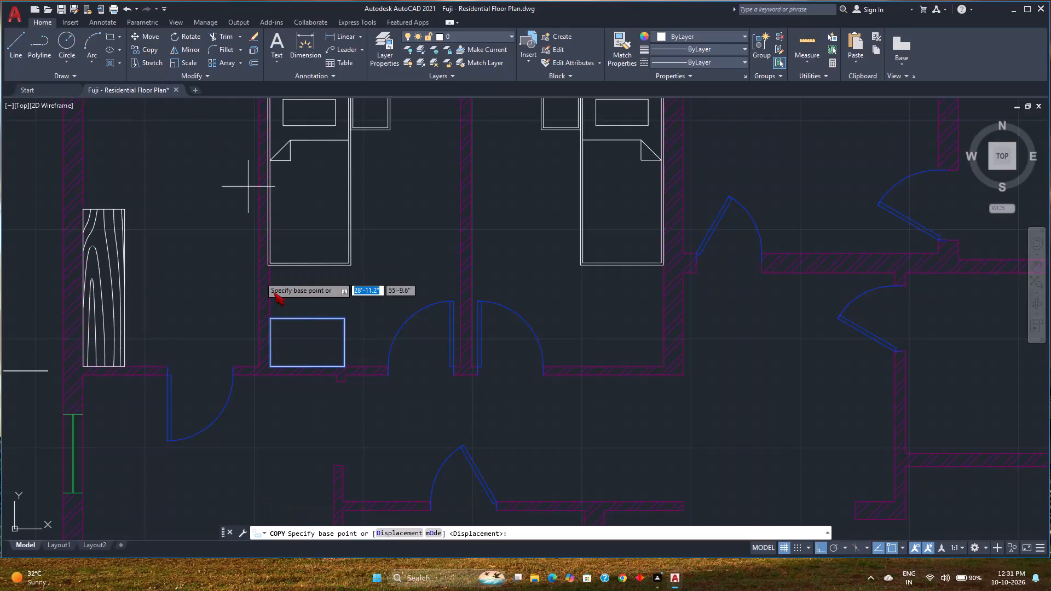
scroll(351, 373, up, 4)
scroll(293, 340, up, 2)
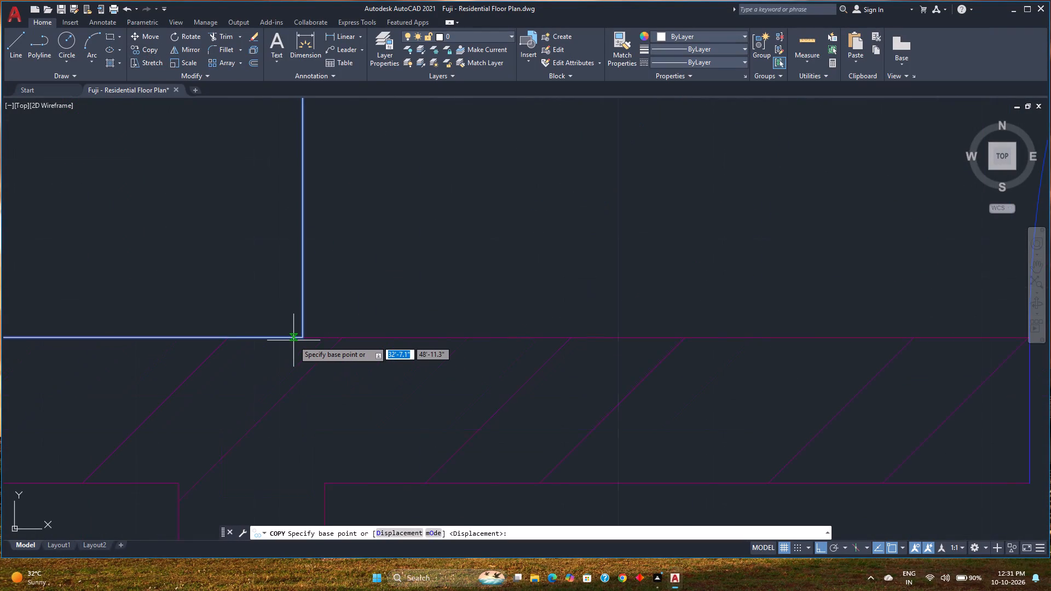
scroll(294, 341, up, 1)
click(310, 338)
scroll(430, 332, down, 2)
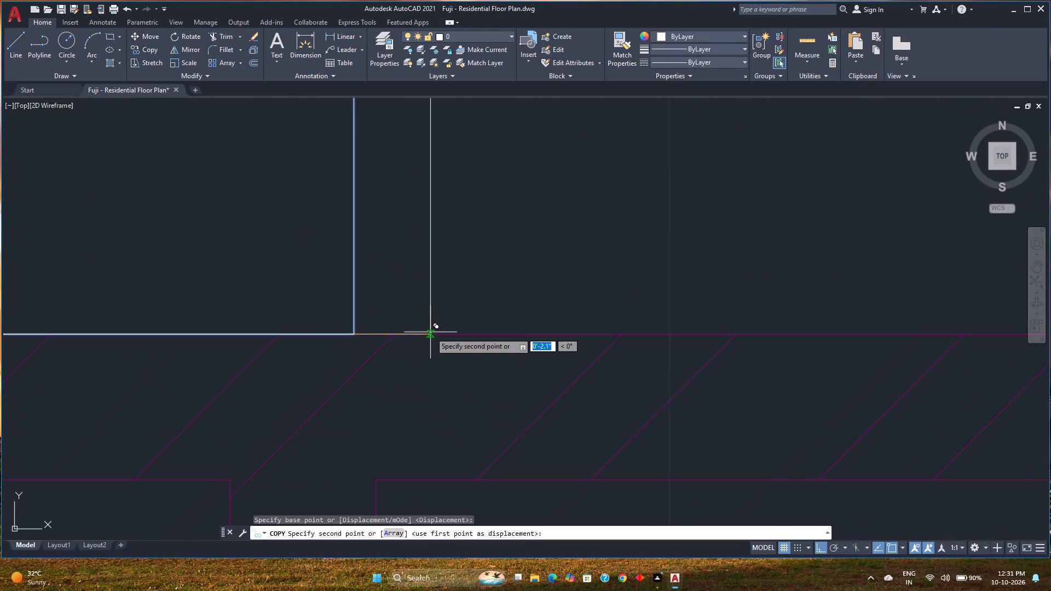
scroll(430, 332, down, 4)
middle_drag(430, 332, 142, 336)
scroll(571, 329, up, 2)
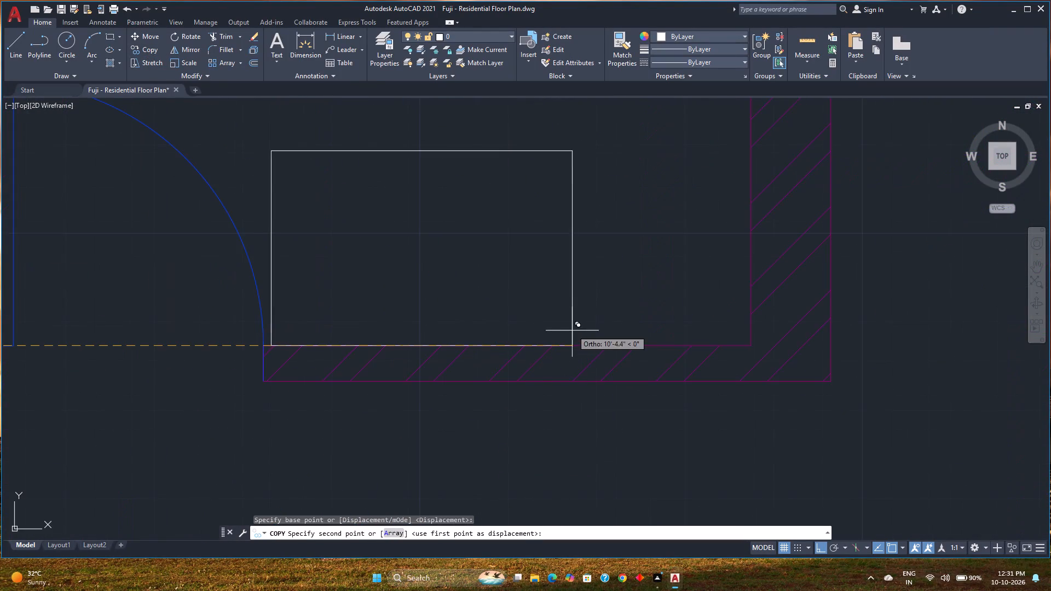
click(749, 343)
scroll(622, 328, down, 4)
key(space)
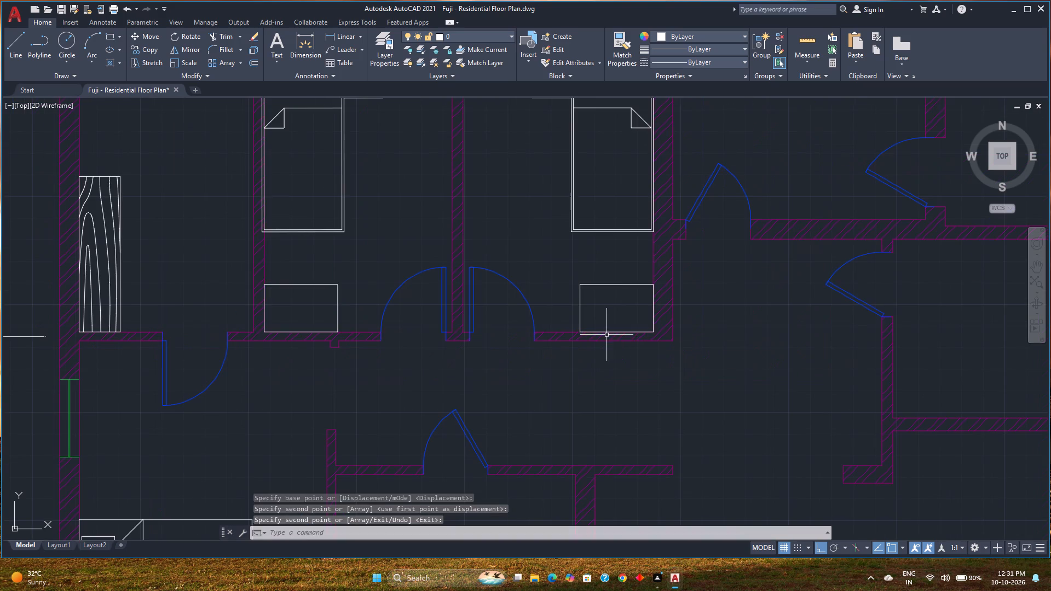
Save the drawing with the new bedroom rectangles.
scroll(605, 335, down, 3)
middle_drag(605, 335, 553, 304)
key(ctrl+s)
Copy the six-chair dining set about 9'-9" at 280° into the open area south of the dining room.
scroll(536, 356, up, 1)
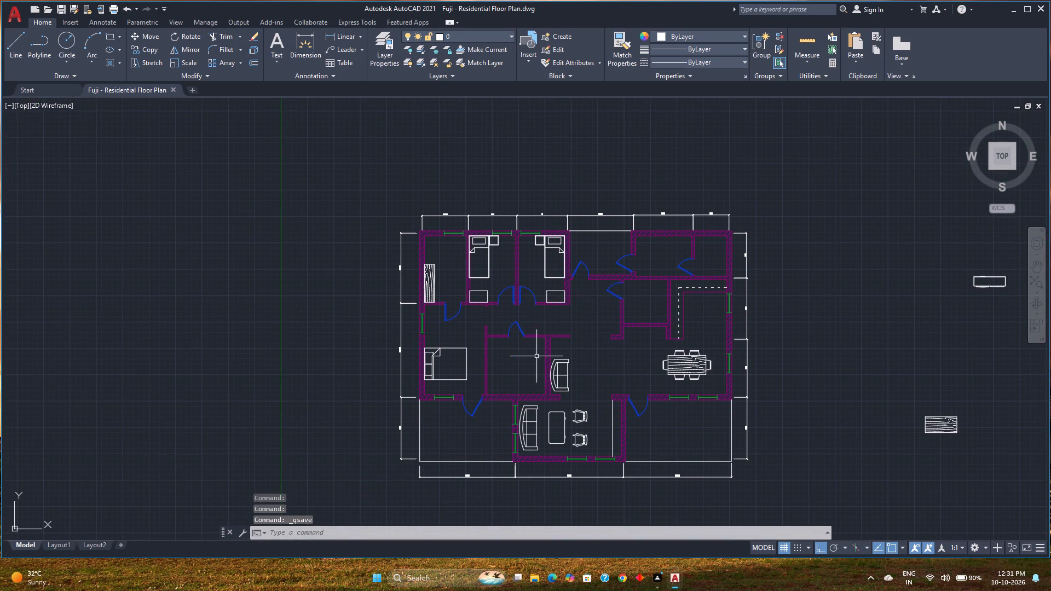
middle_drag(536, 356, 447, 345)
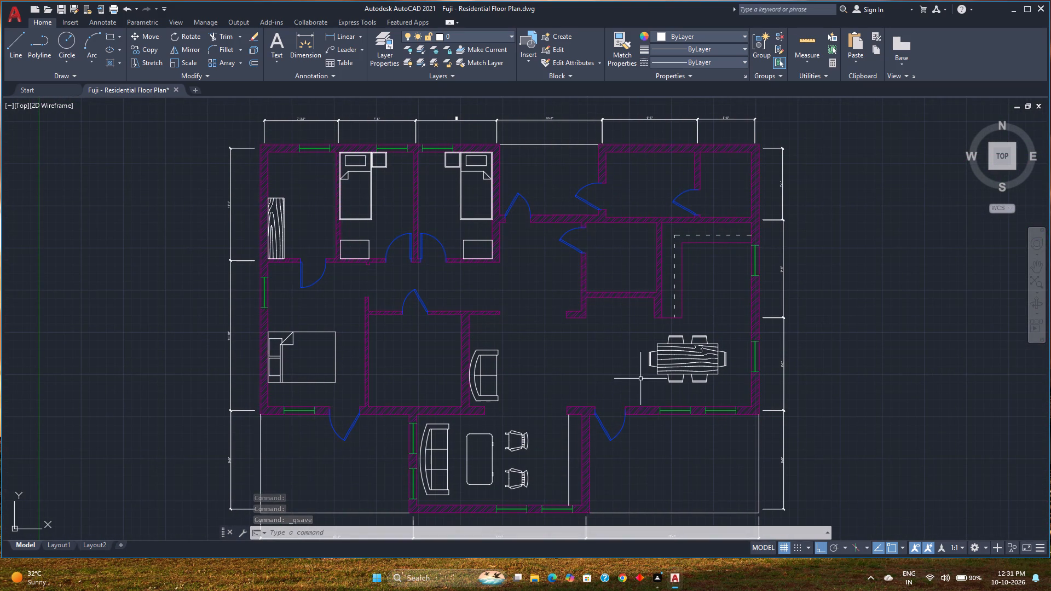
scroll(596, 382, up, 1)
middle_drag(596, 382, 436, 370)
scroll(441, 366, down, 1)
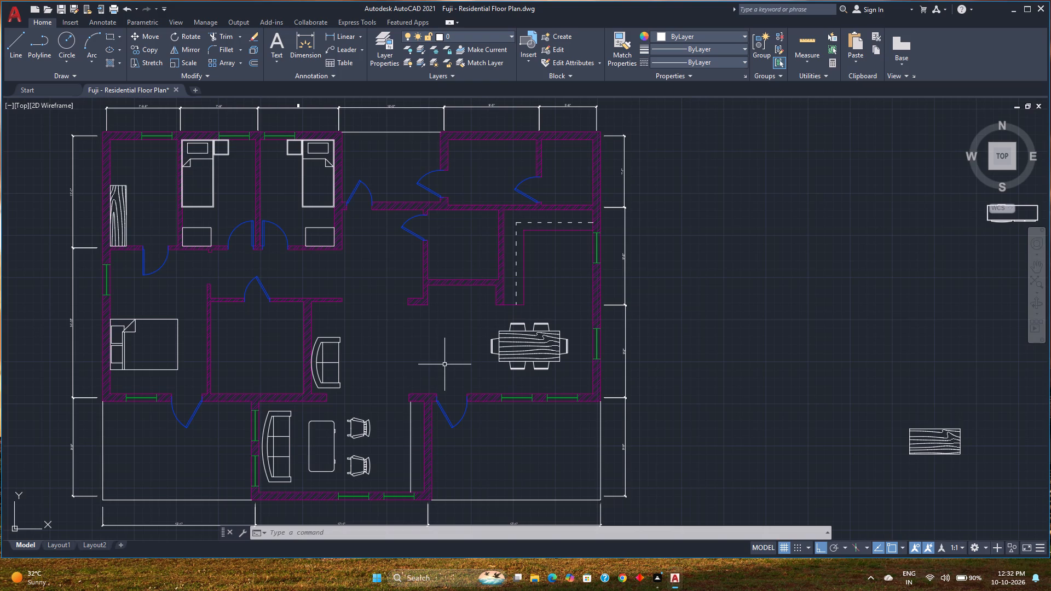
middle_drag(703, 430, 602, 401)
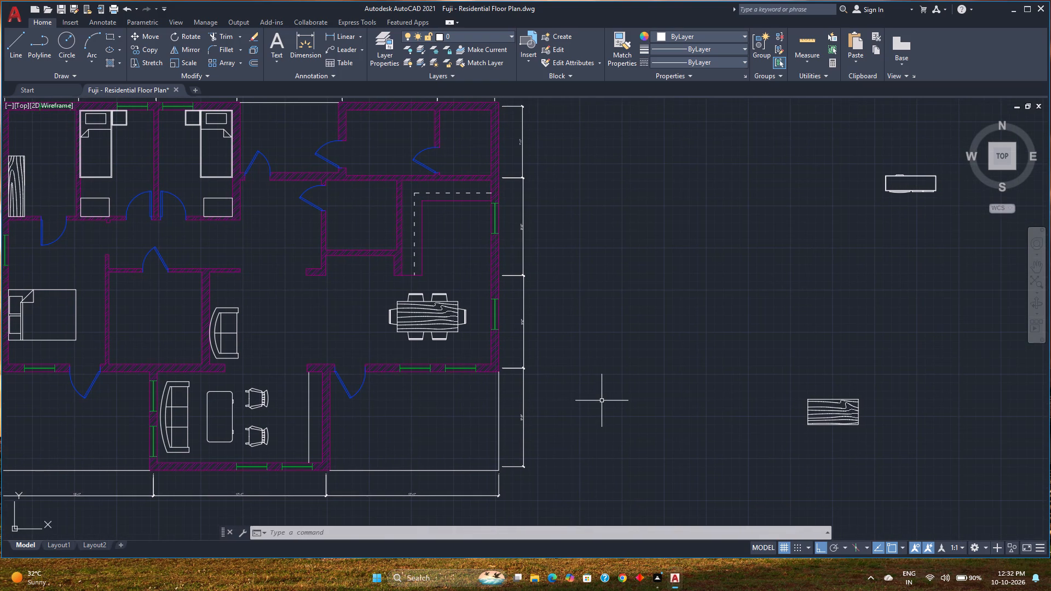
click(438, 330)
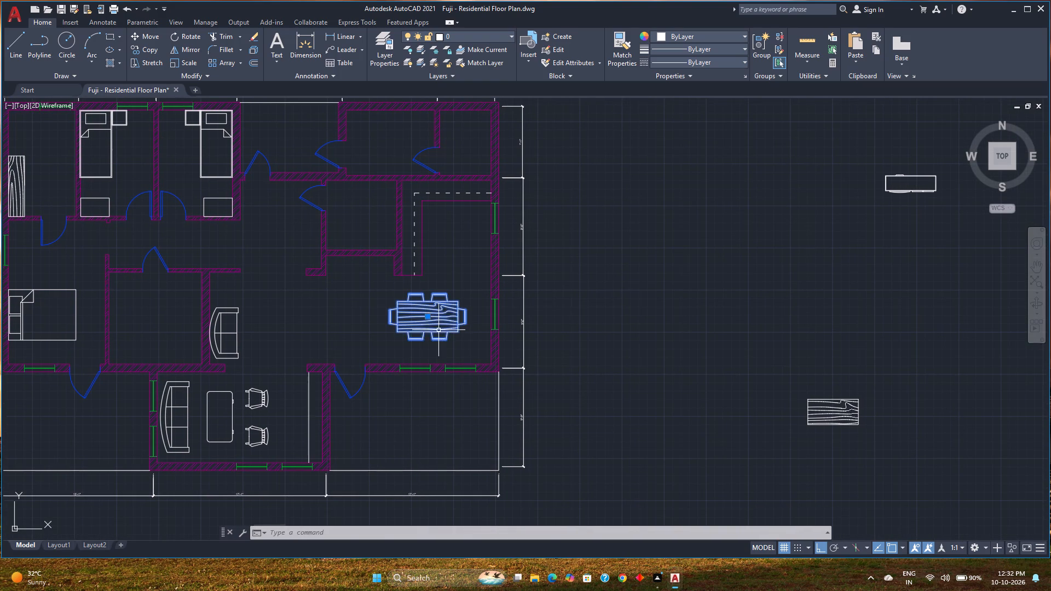
click(152, 51)
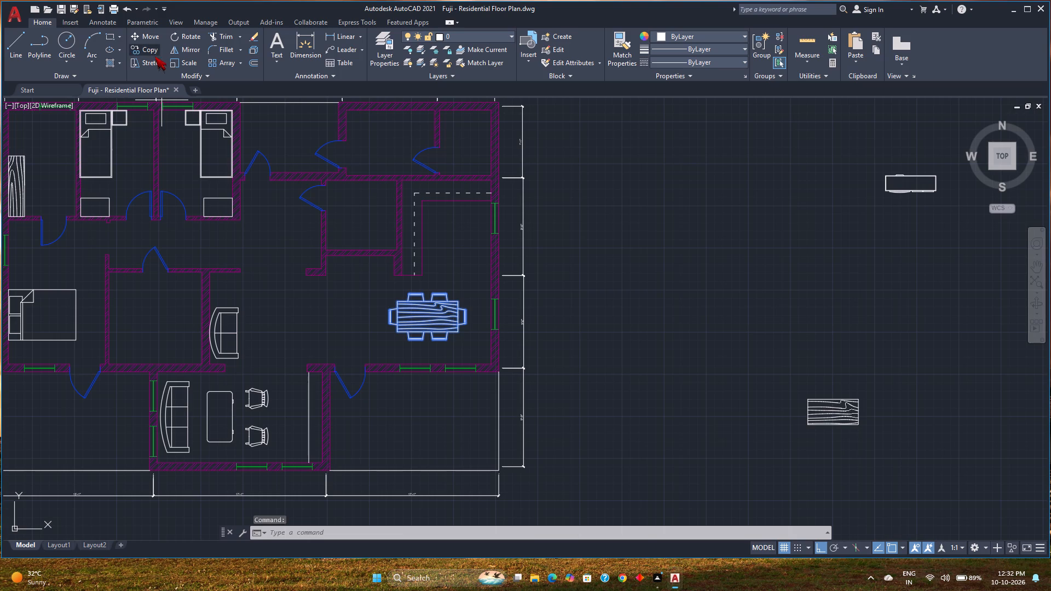
click(394, 313)
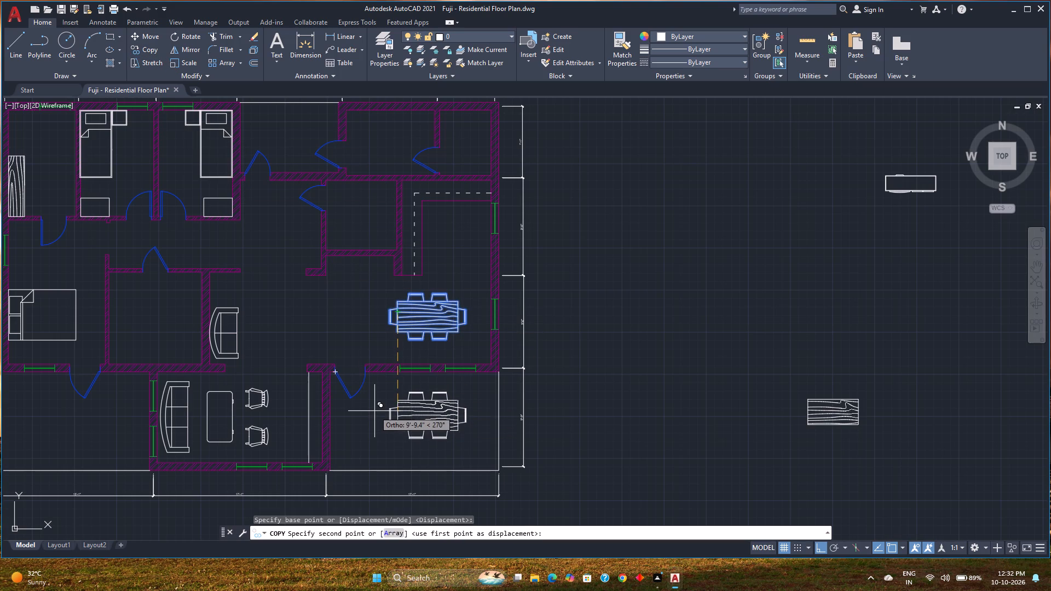
key(F8)
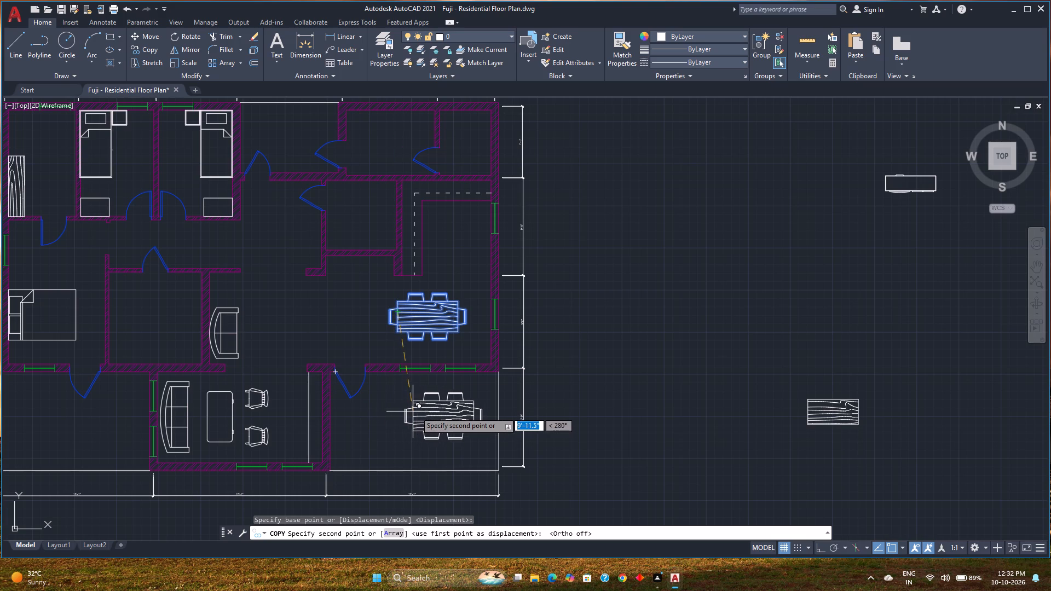
click(414, 409)
key(F8)
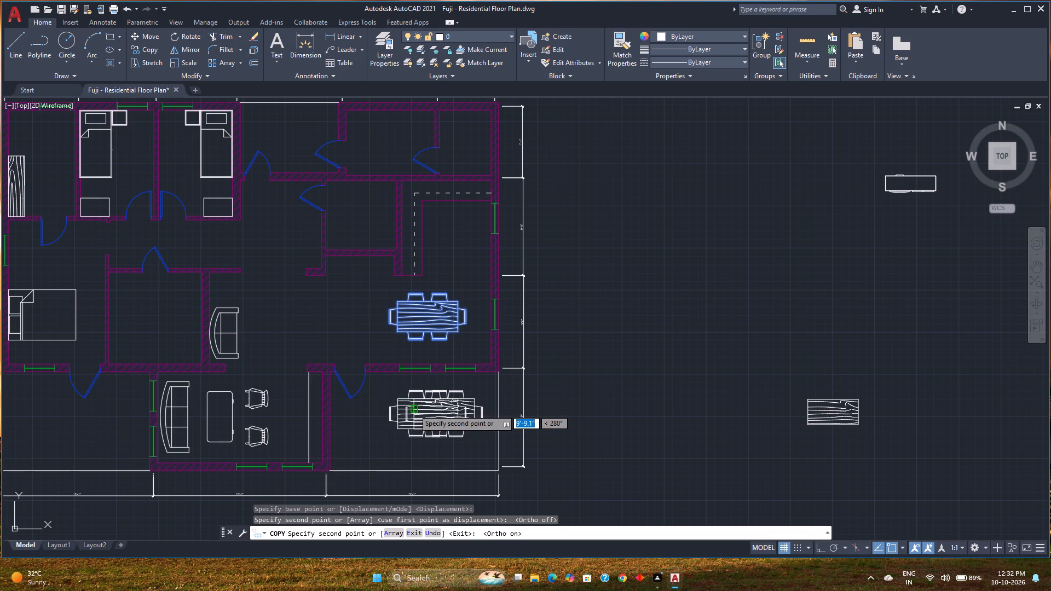
key(Escape)
Save the drawing with the copied dining set.
key(ctrl+s)
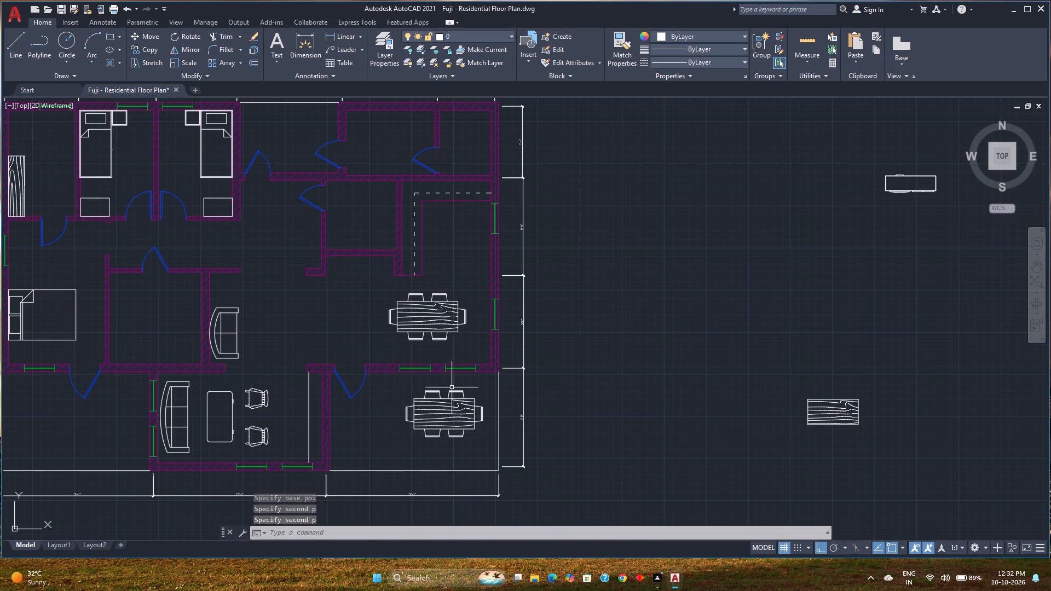
Draw a 2' by 2' square in the southeast part of the room west of the two-seat sofa.
middle_drag(400, 396, 408, 396)
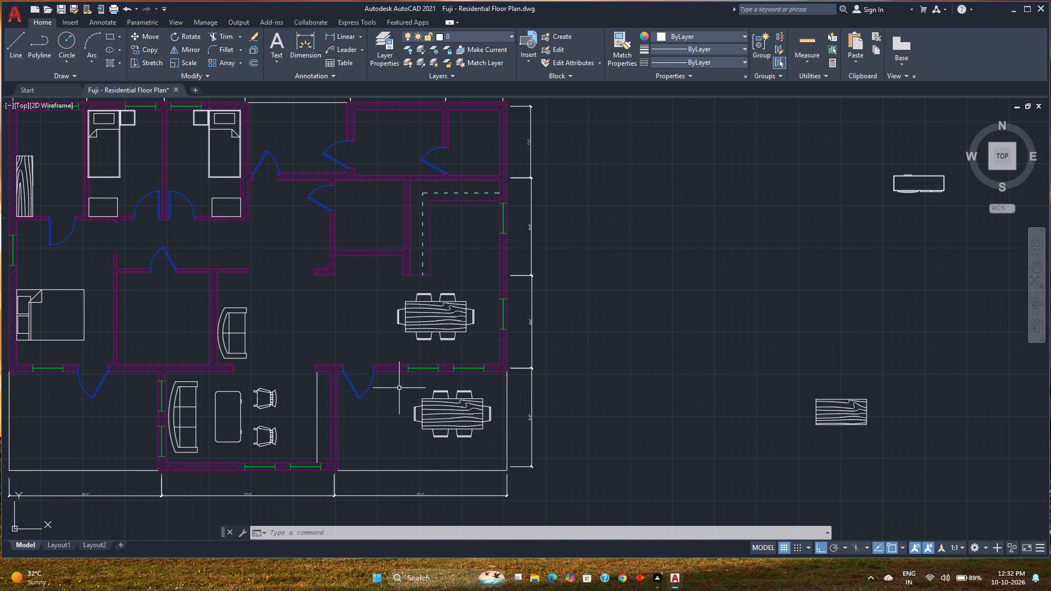
middle_drag(427, 355, 461, 438)
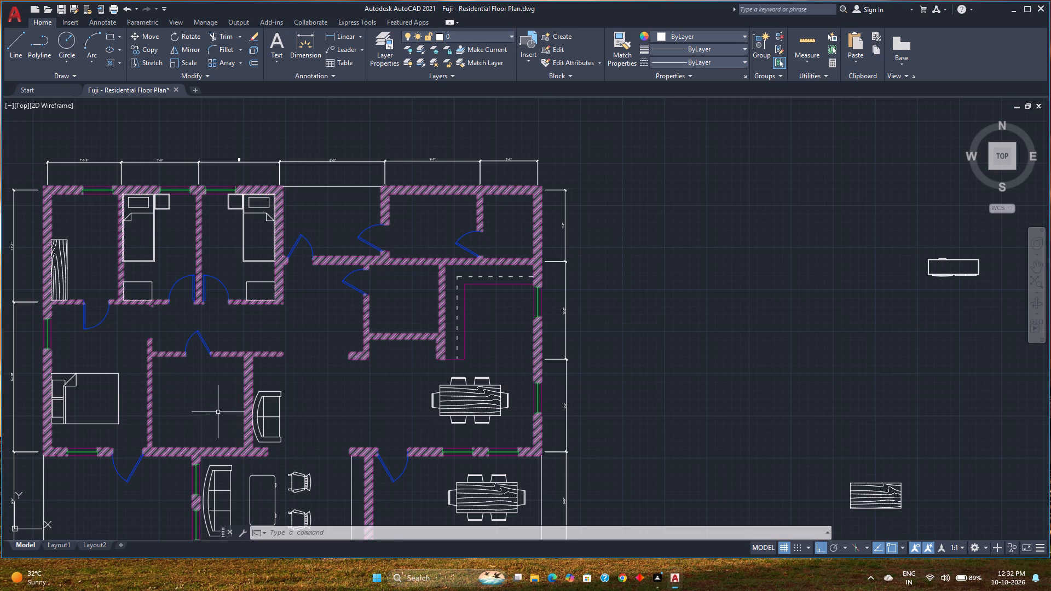
scroll(218, 412, up, 2)
middle_drag(218, 412, 265, 347)
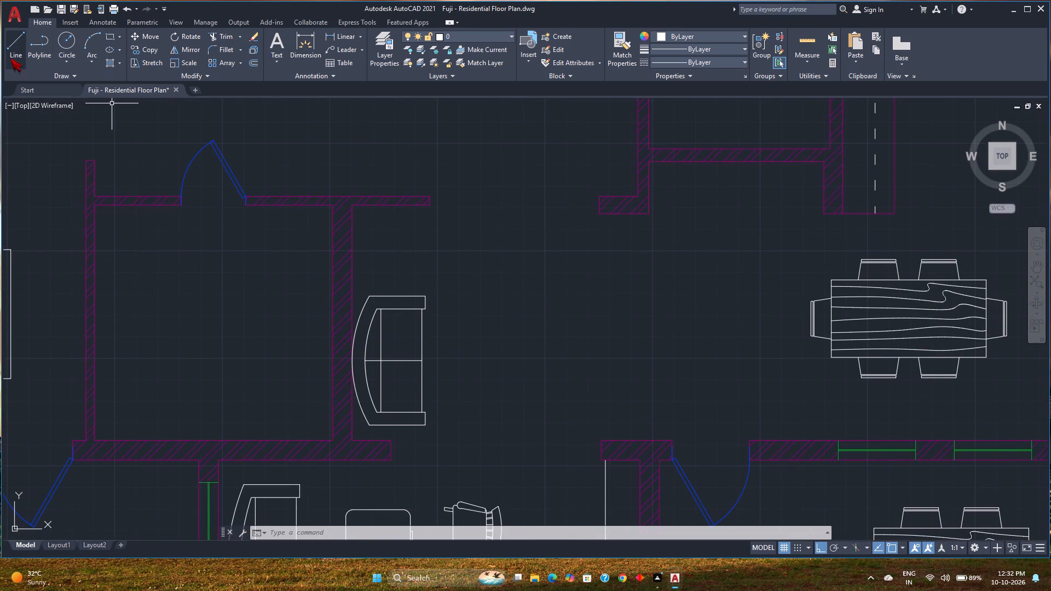
click(110, 32)
click(269, 404)
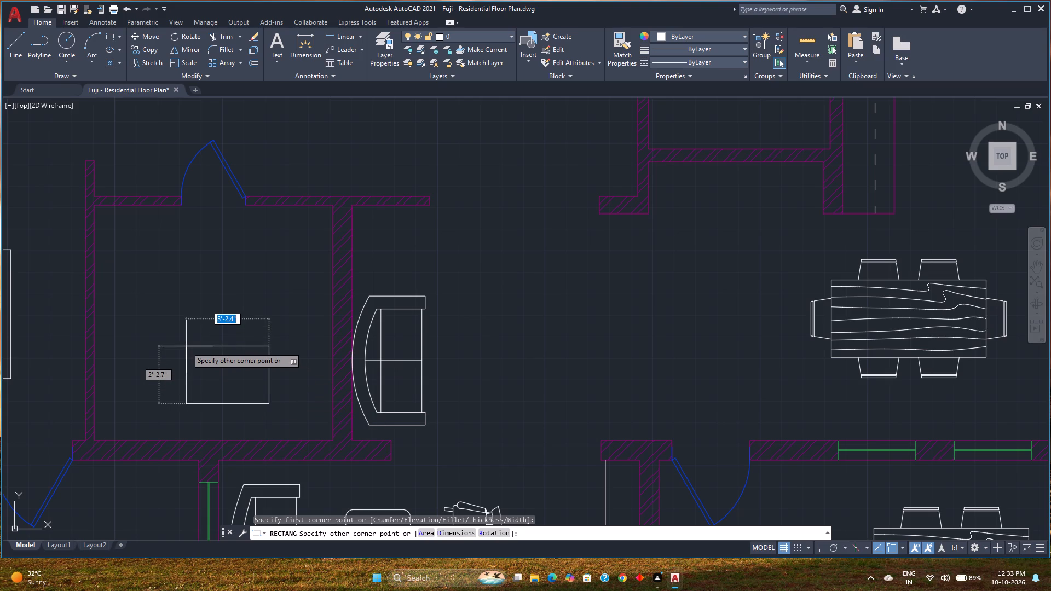
text(2',2)
key(apostrophe)
key(Return)
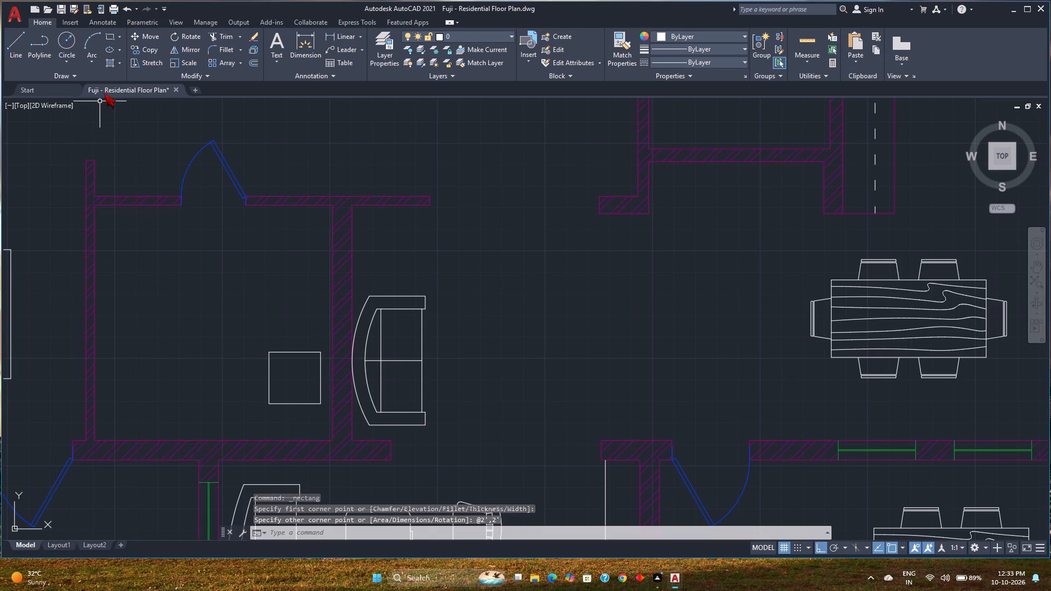
Draw a 10" by 10" square starting from the northwest corner of the 2' square.
click(108, 37)
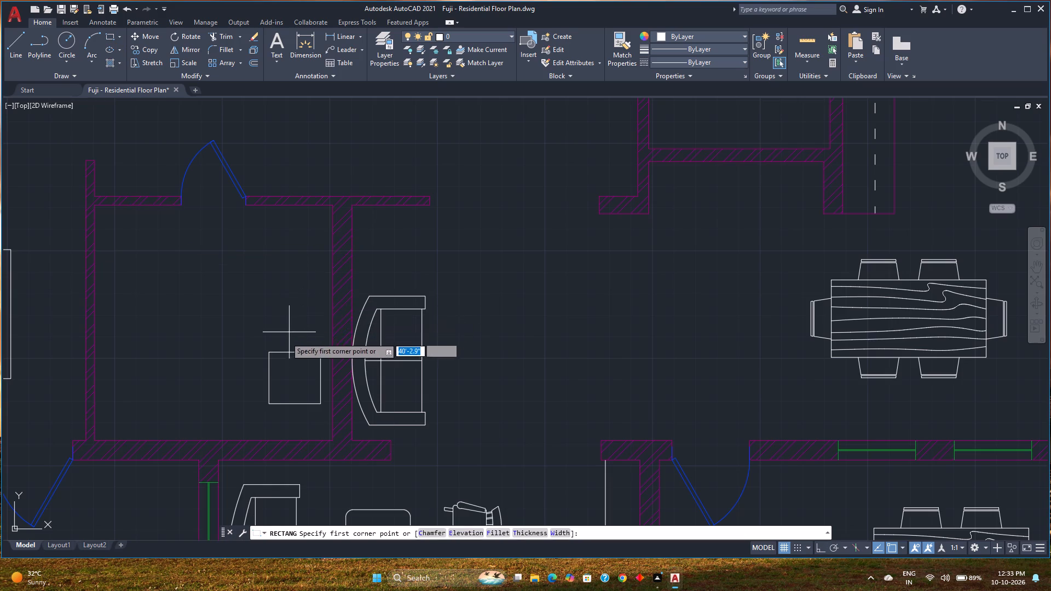
scroll(285, 339, up, 3)
middle_drag(254, 388, 244, 341)
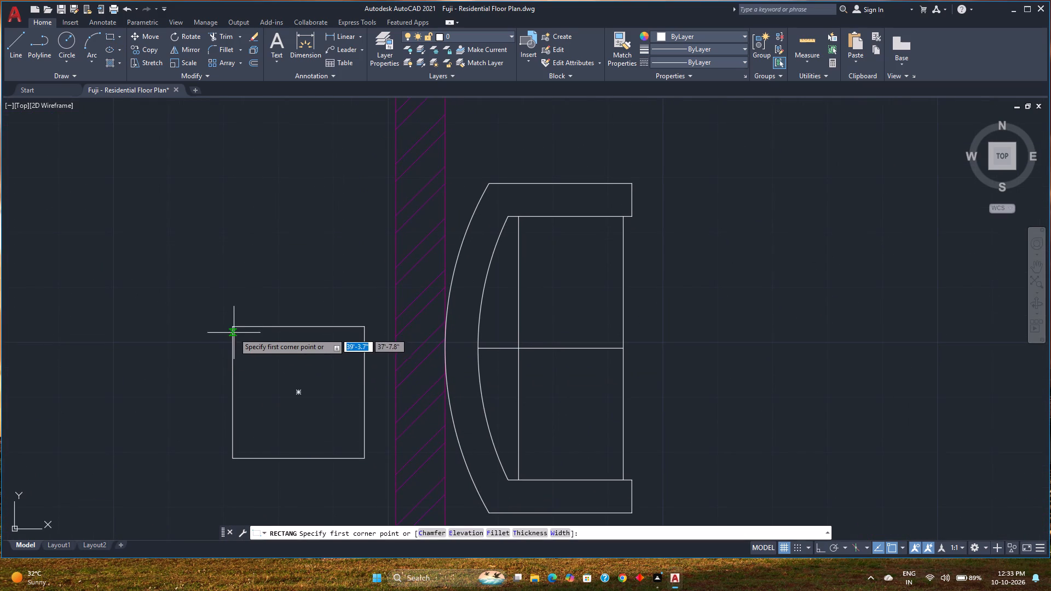
click(233, 328)
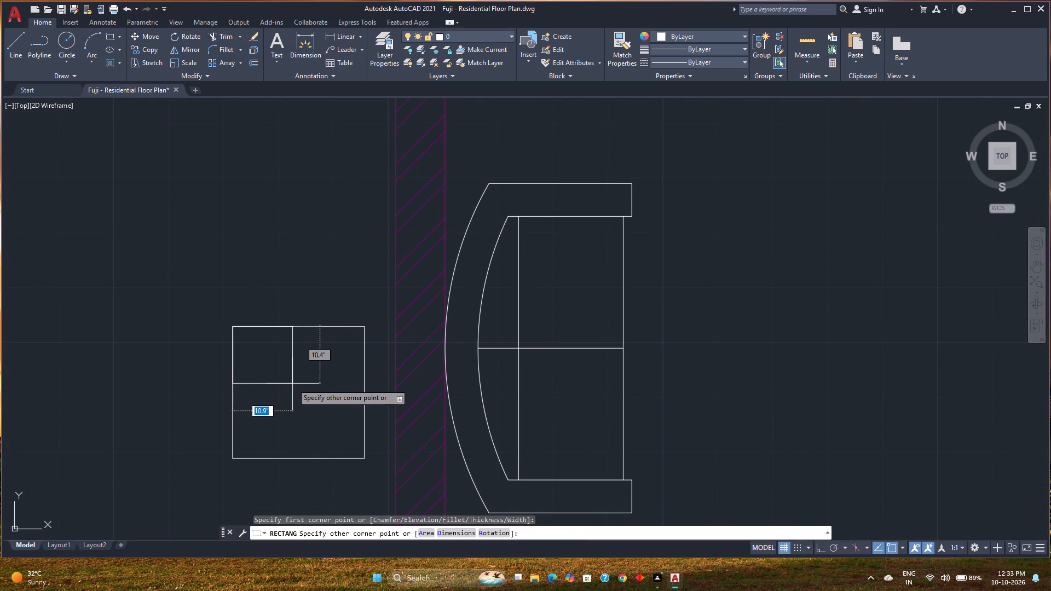
text(10,10)
key(Return)
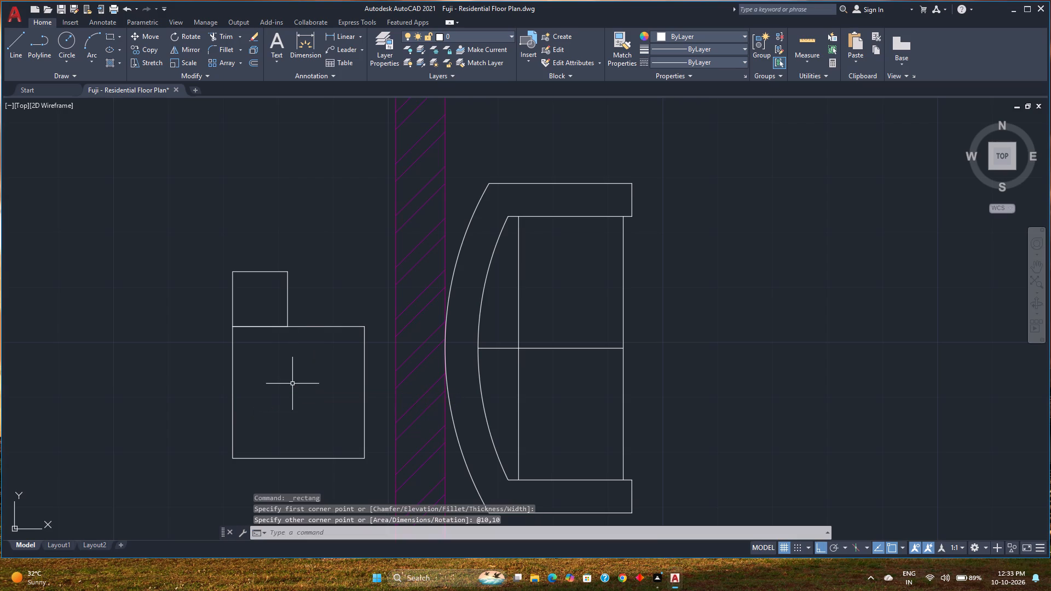
Move the 10" square by its northwest corner onto the northwest corner of the 2' square.
click(249, 273)
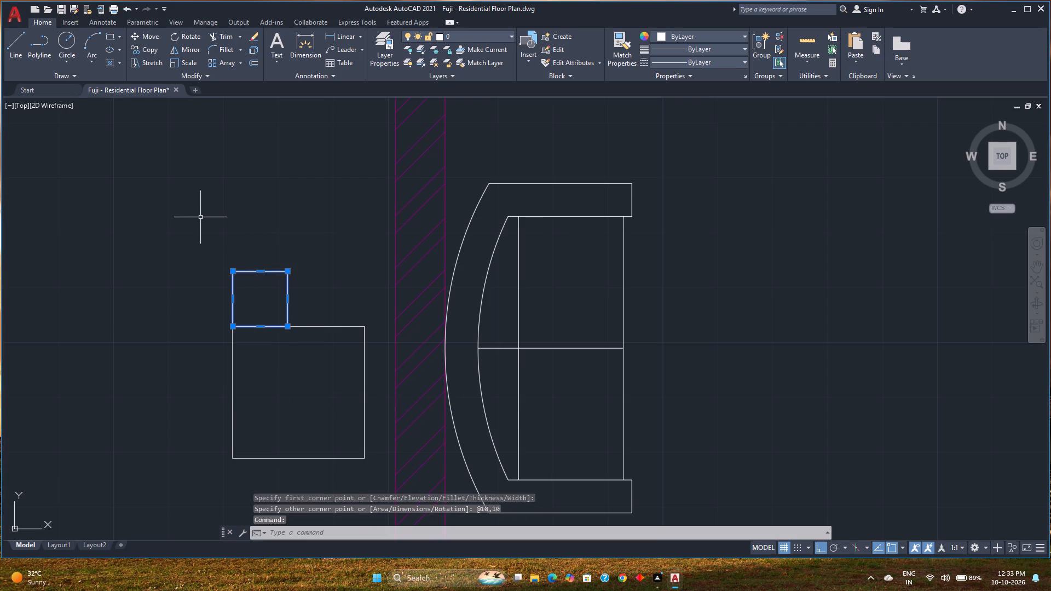
click(131, 32)
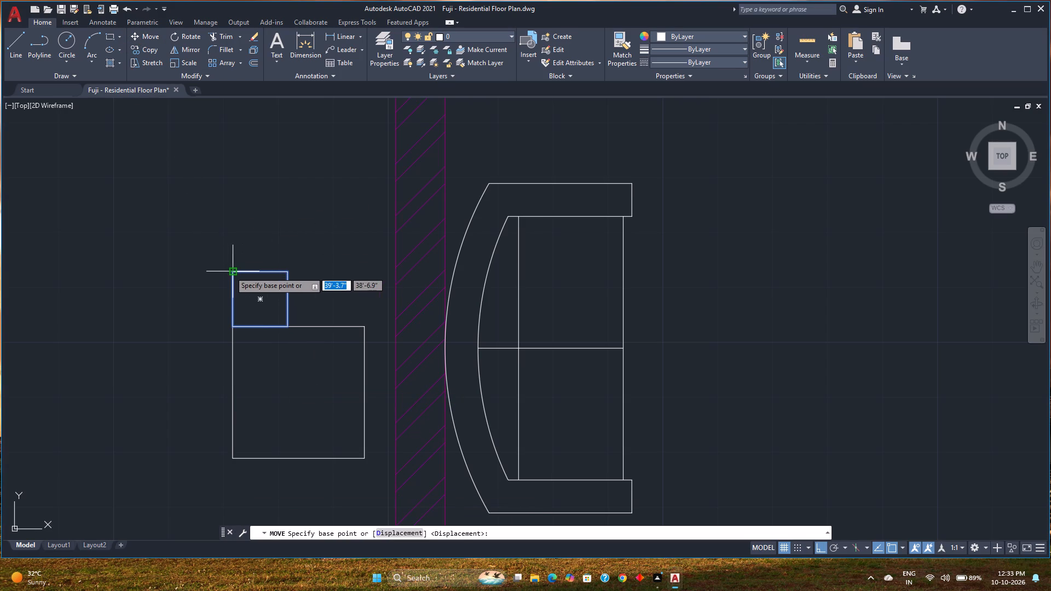
click(230, 271)
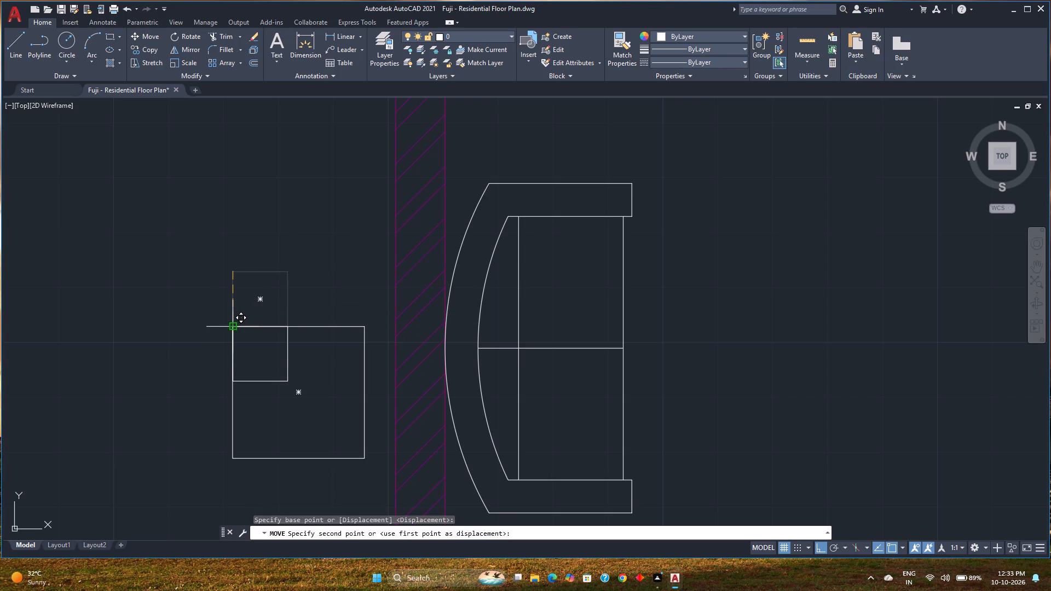
click(232, 325)
Draw a diagonal line across the 10" square from its southwest corner to its northeast corner.
click(11, 40)
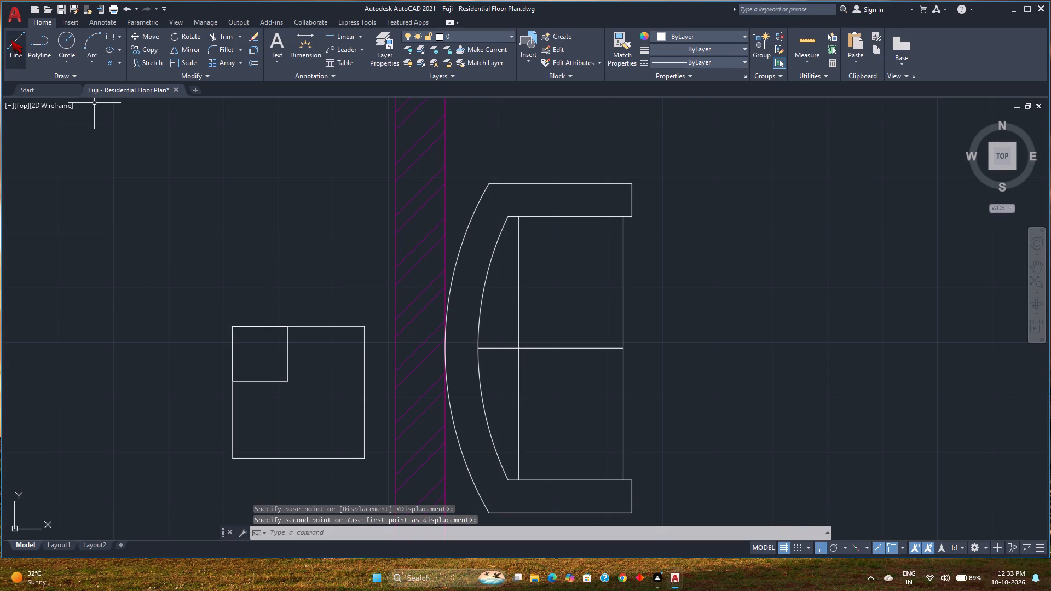
click(235, 381)
click(290, 329)
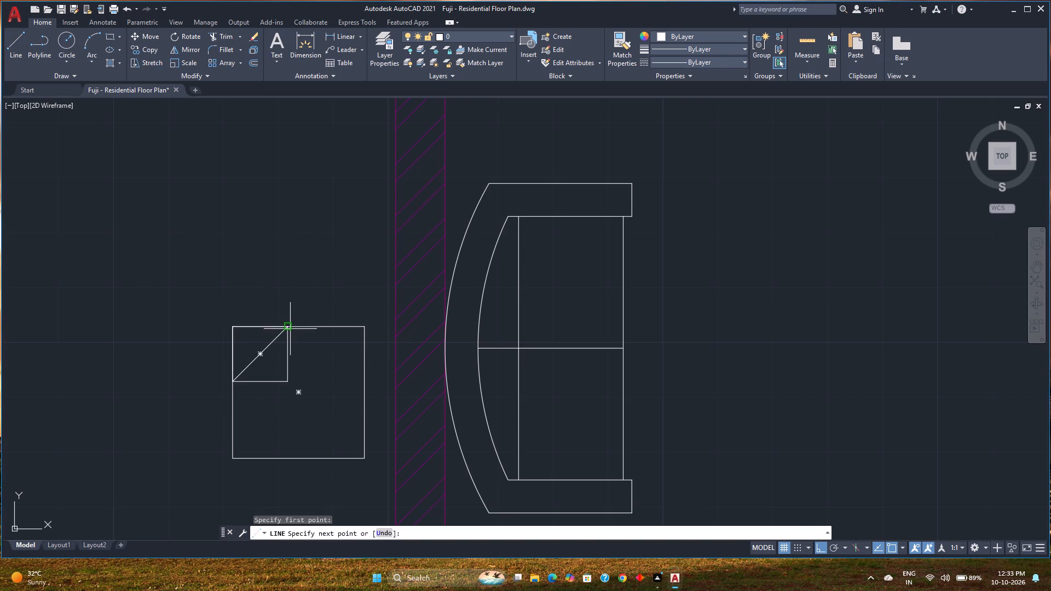
key(Escape)
Trim the south and east sides of the 10" square and erase the rest of its outline, keeping the diagonal.
key(t)
key(r)
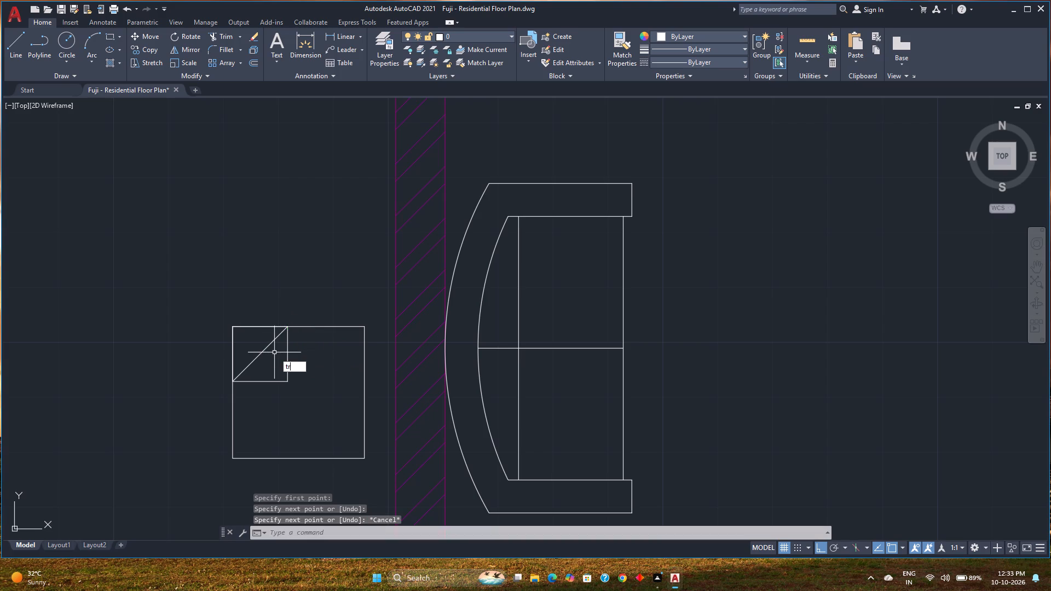
key(Return)
click(268, 390)
click(259, 373)
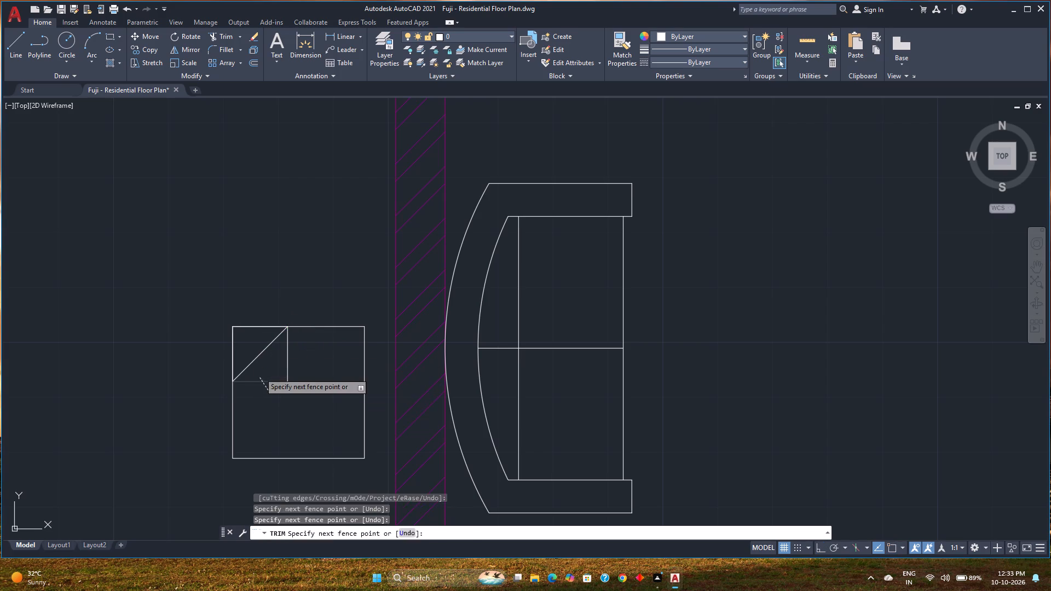
click(298, 363)
click(278, 361)
key(space)
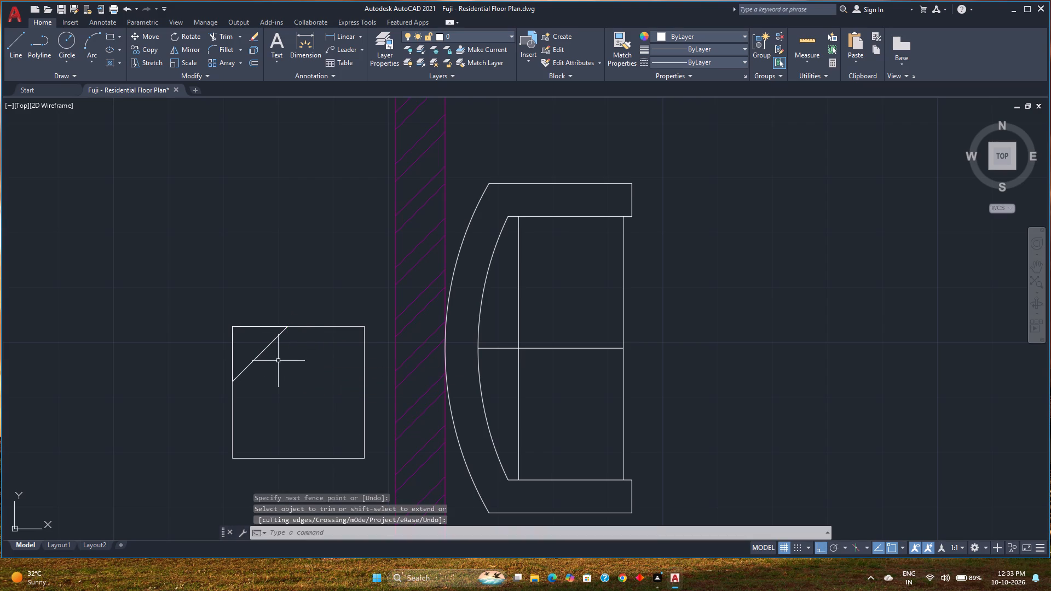
click(253, 325)
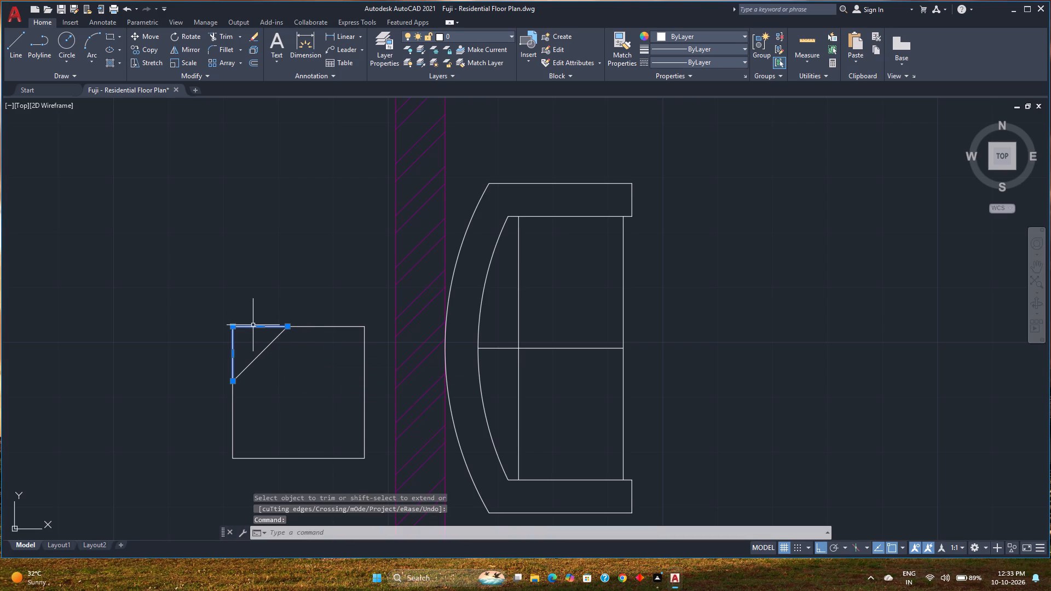
key(Delete)
Trim off the northwest corner of the 2' square outside the diagonal line.
scroll(289, 404, down, 1)
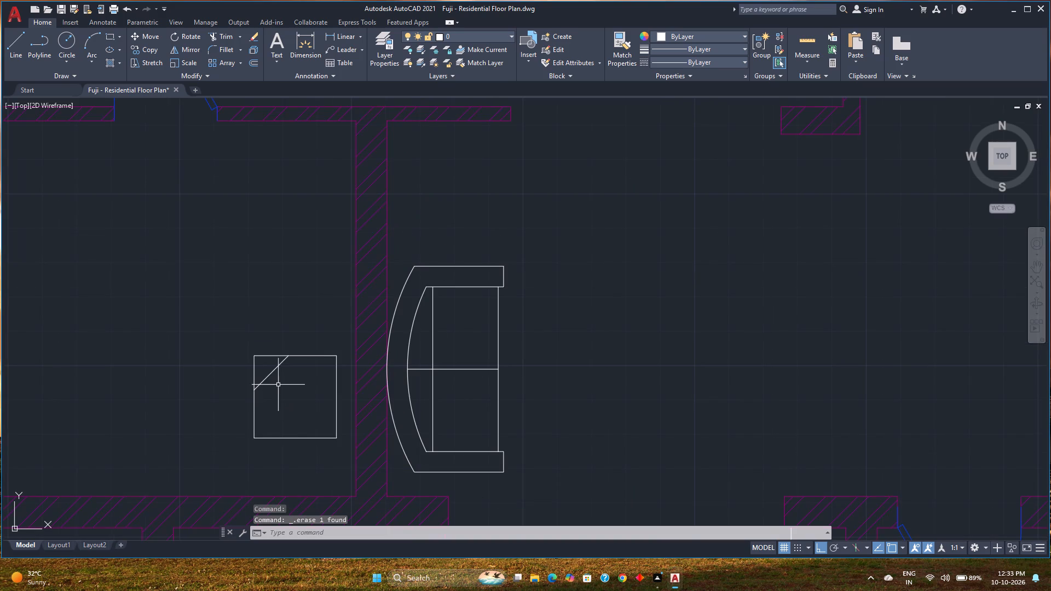
text(tr)
key(Return)
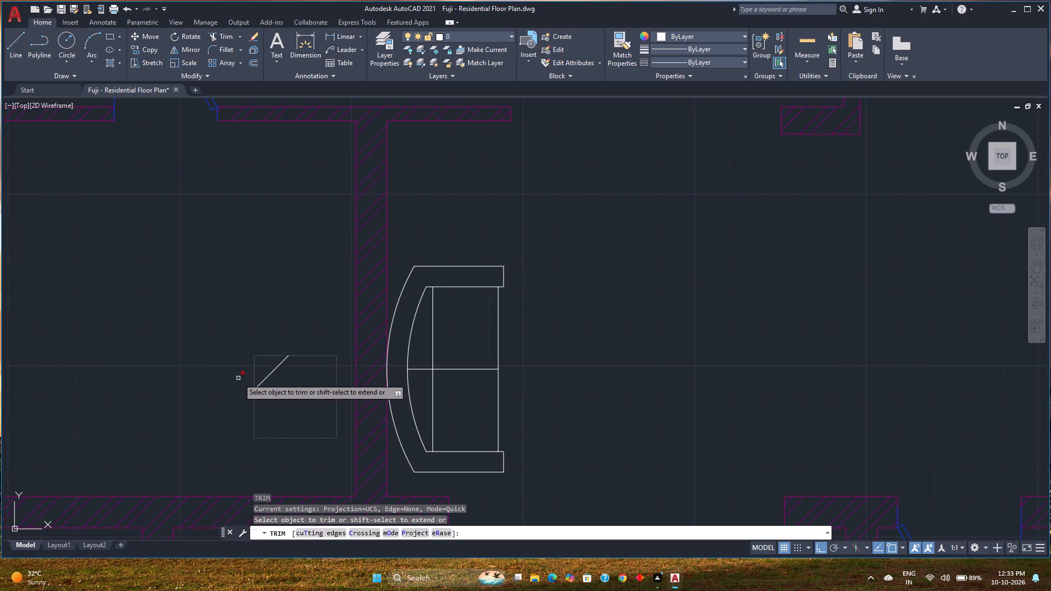
click(238, 378)
click(287, 349)
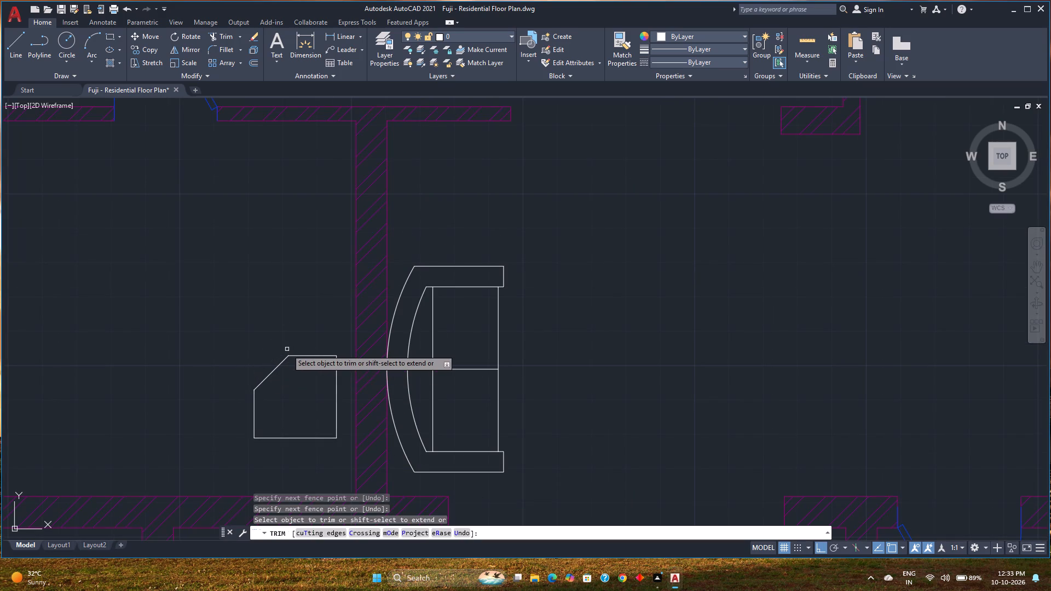
key(space)
Join the diagonal line and the trimmed 2' square into one polyline.
click(285, 357)
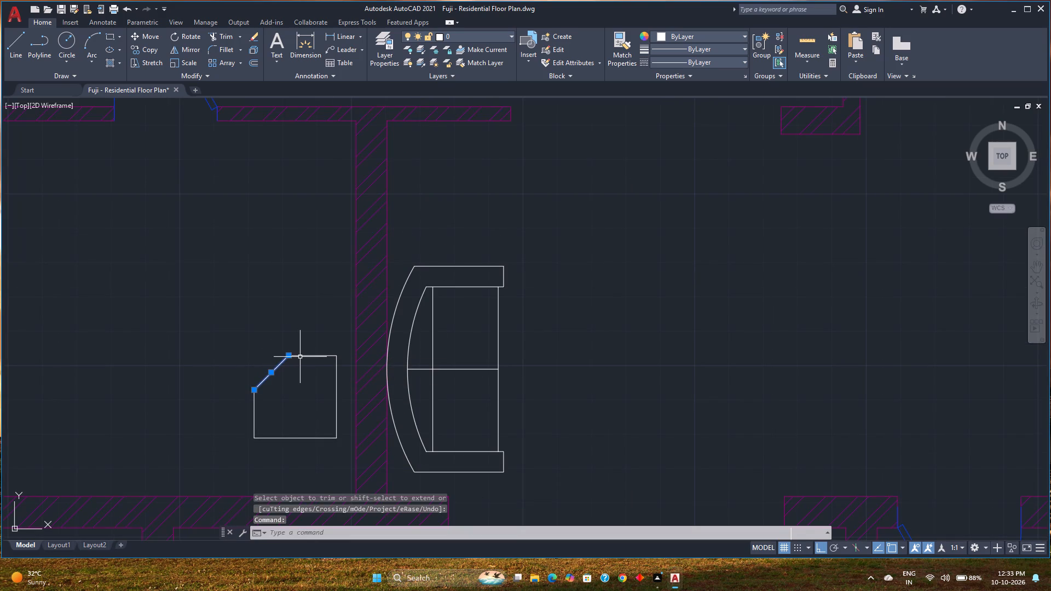
click(304, 355)
key(j)
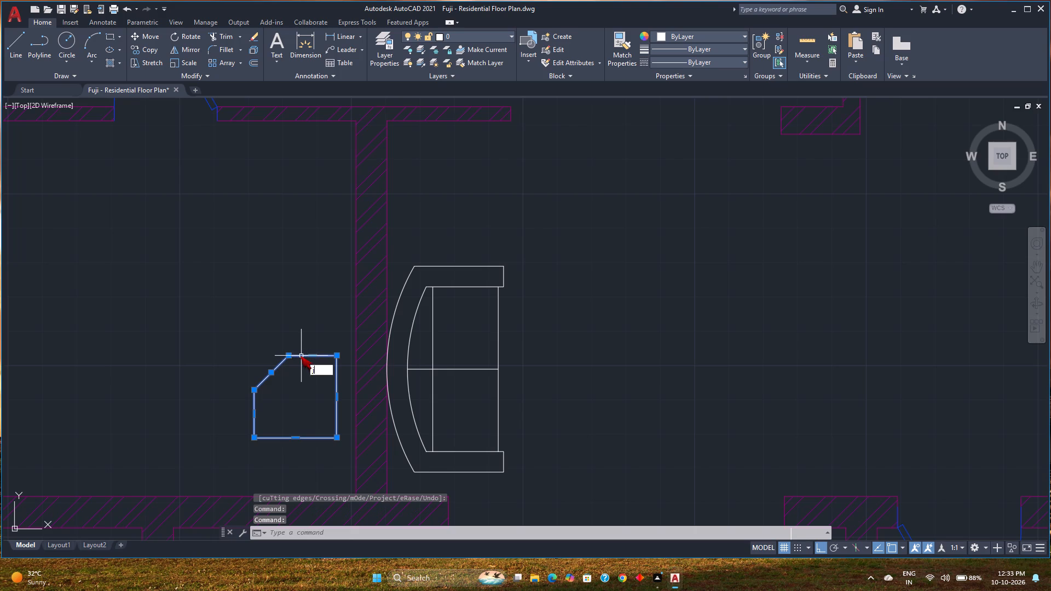
key(Return)
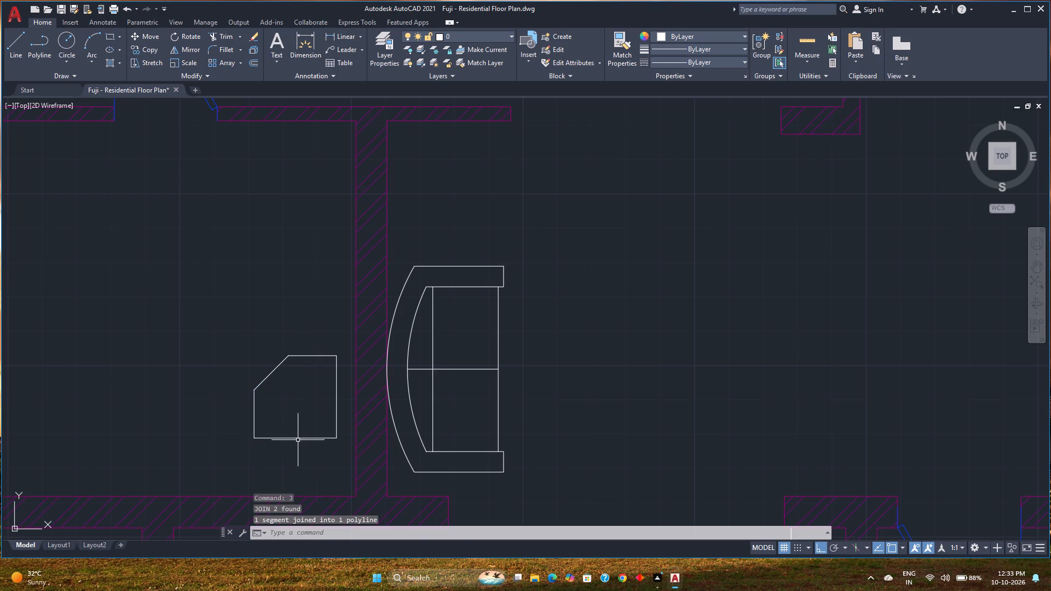
Move the corner-cut piece by its southeast corner into the southeast inside corner of the room west of the two-seat sofa.
click(298, 440)
click(290, 424)
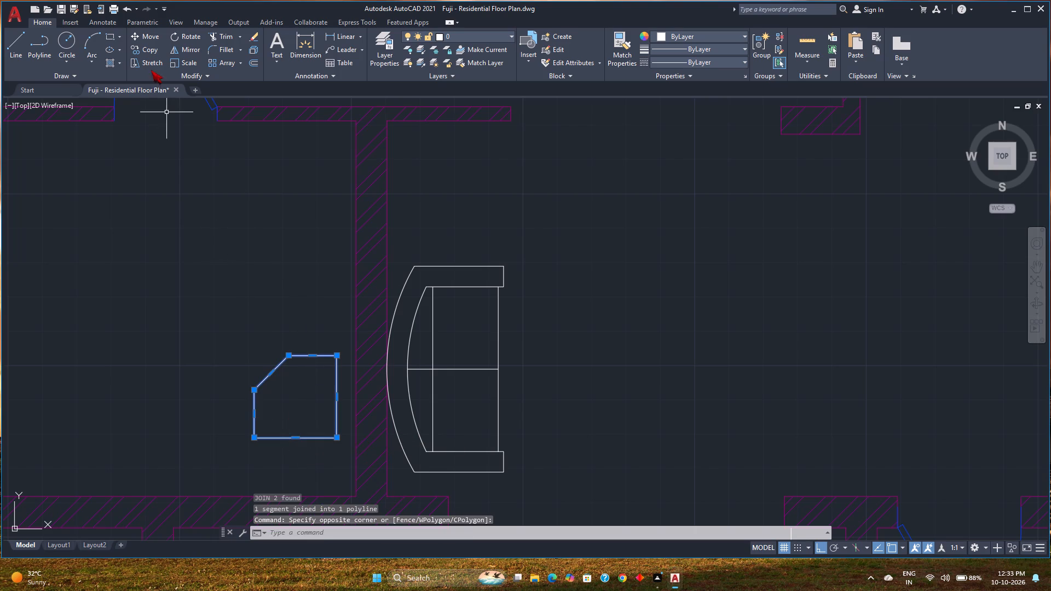
click(147, 37)
middle_drag(262, 384, 311, 320)
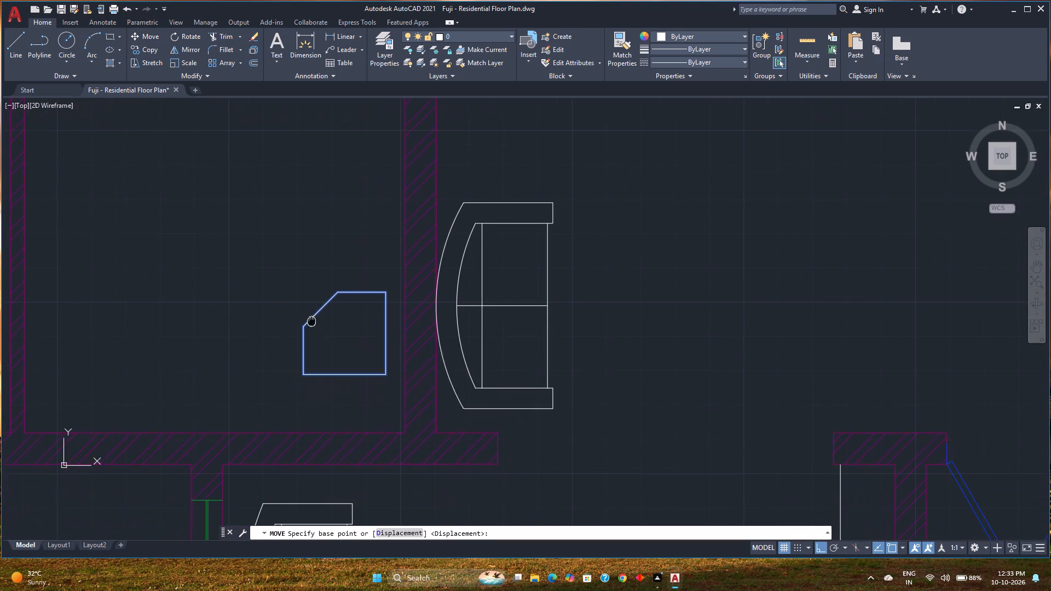
click(385, 373)
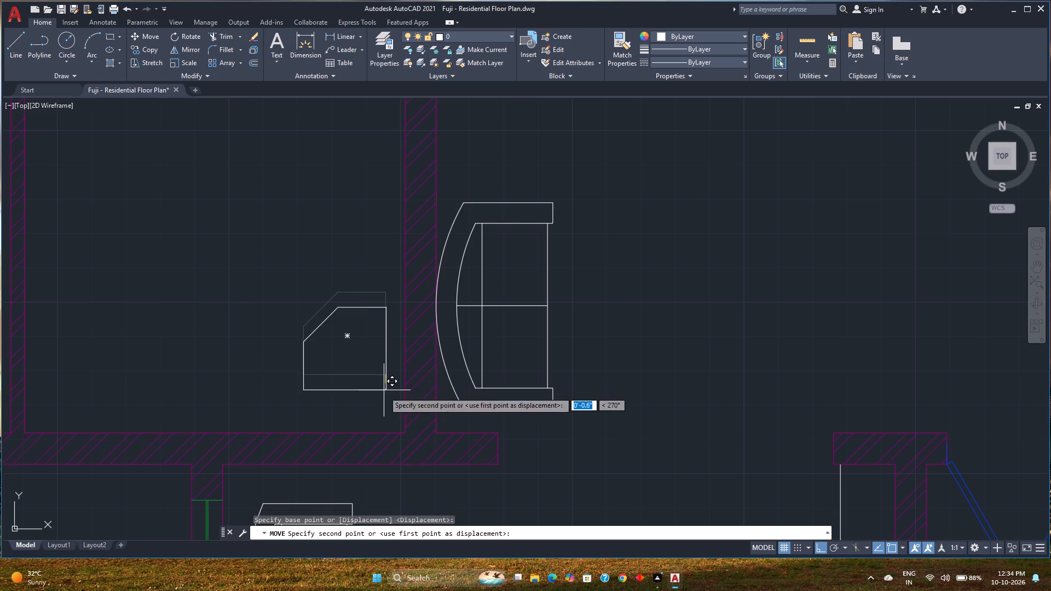
click(402, 432)
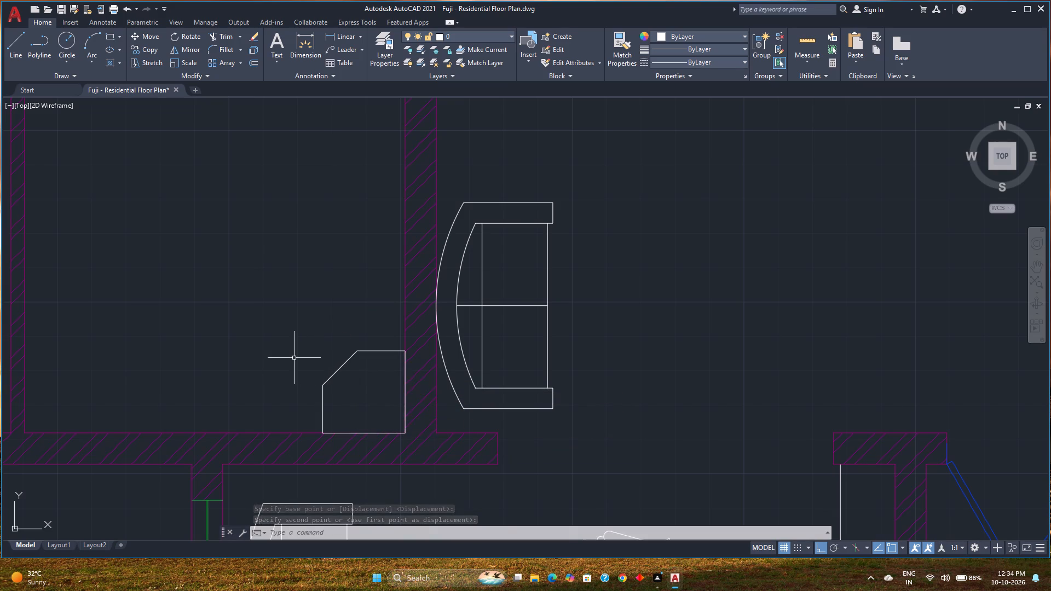
Copy the corner-cut piece from its southeast corner to the southeast inside corner of the small room west of the dashed-line counter area.
scroll(294, 358, down, 2)
middle_drag(294, 358, 246, 384)
click(260, 393)
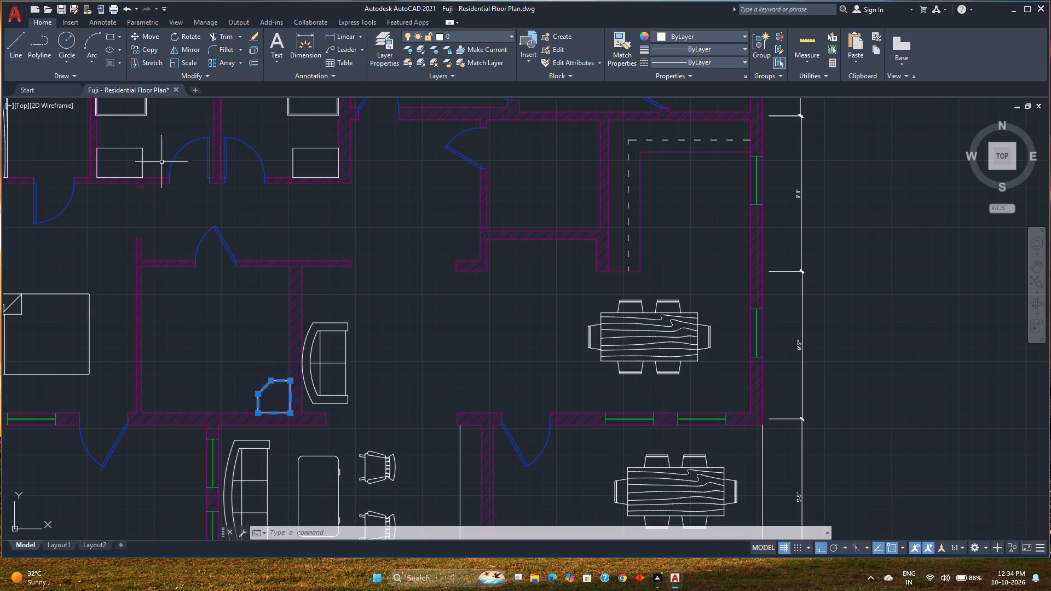
click(151, 36)
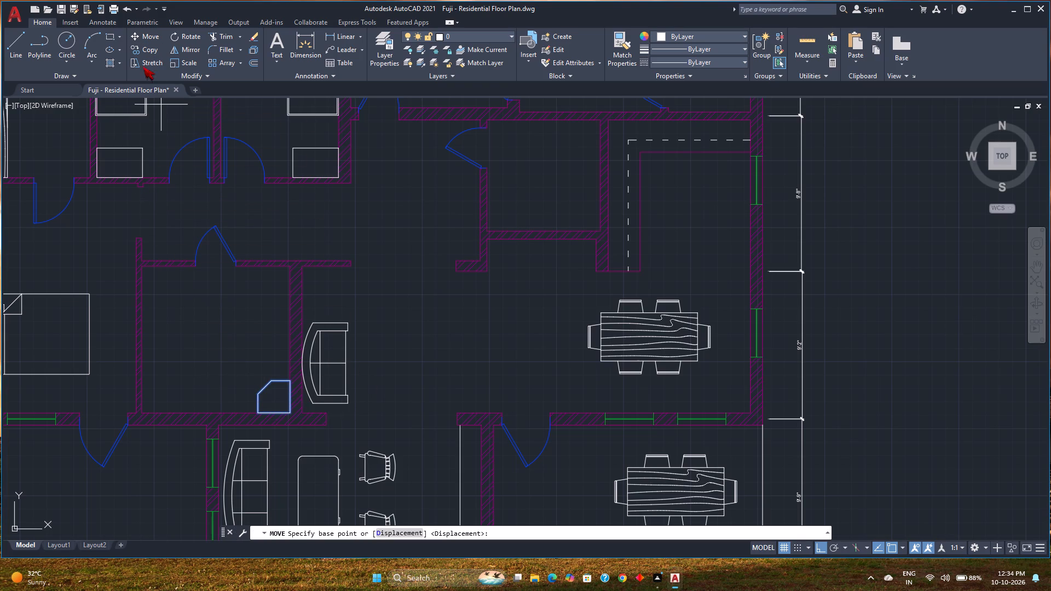
click(144, 53)
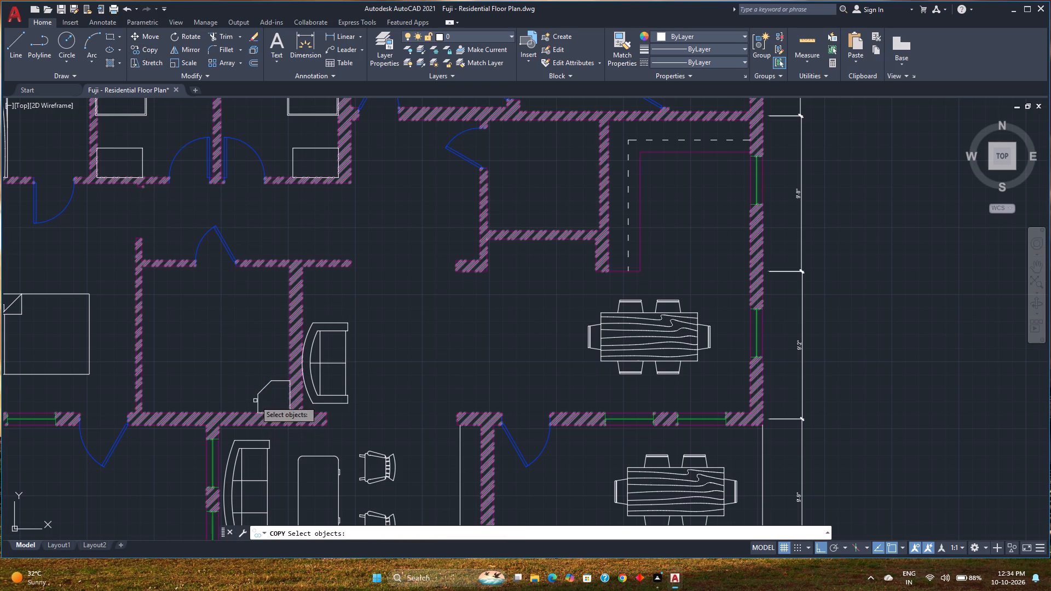
click(260, 394)
key(space)
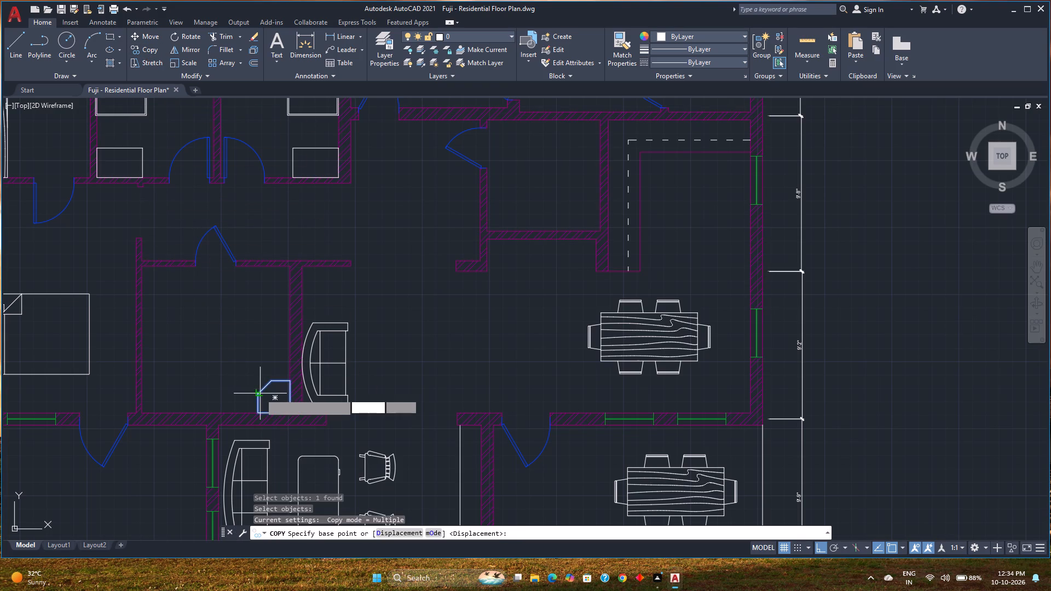
scroll(284, 415, up, 2)
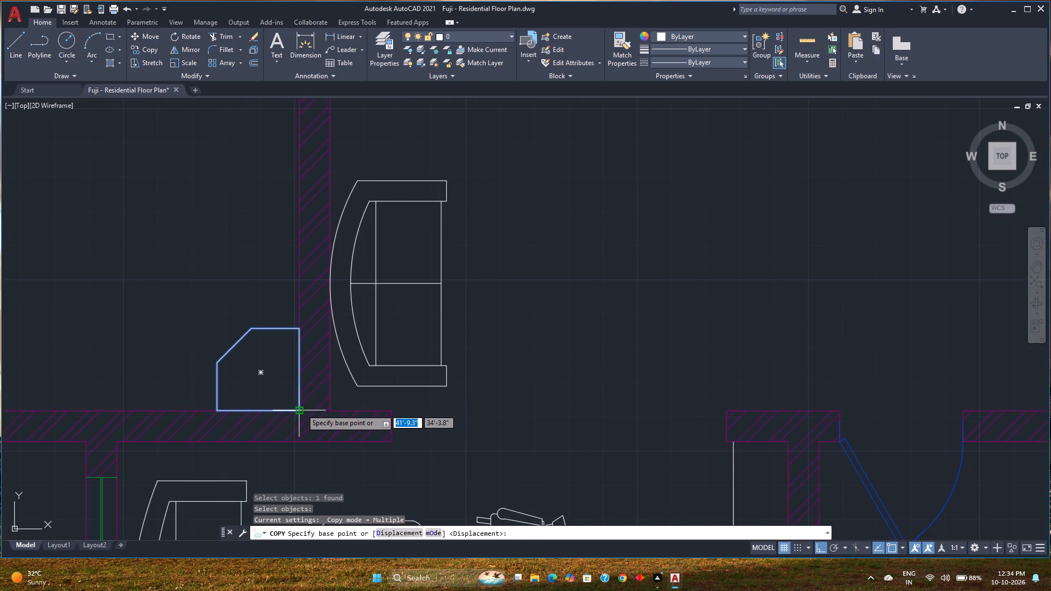
click(301, 409)
scroll(350, 376, down, 2)
middle_drag(350, 376, 101, 458)
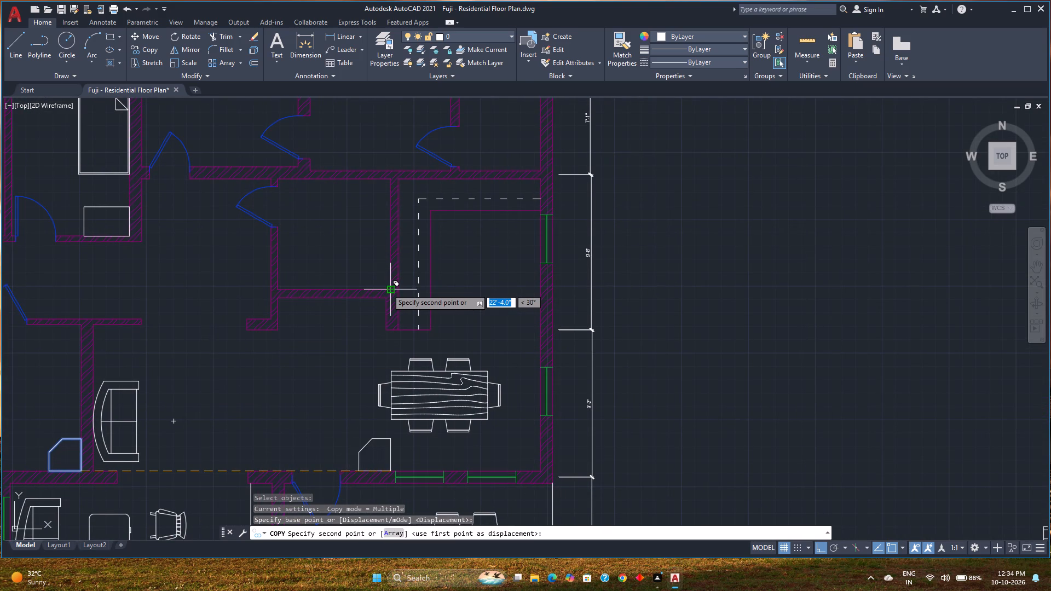
scroll(386, 287, up, 4)
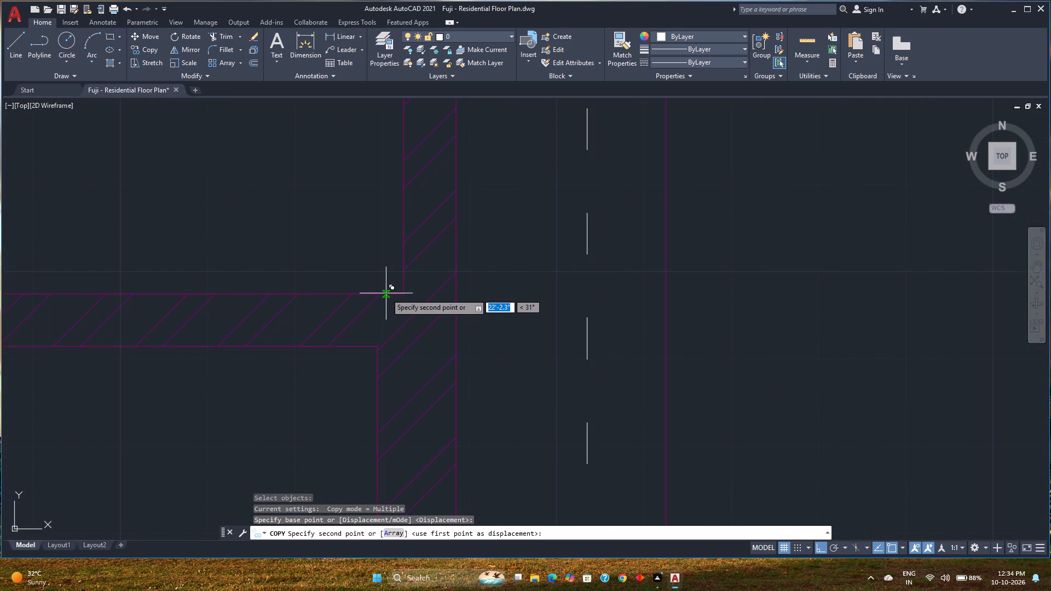
click(402, 291)
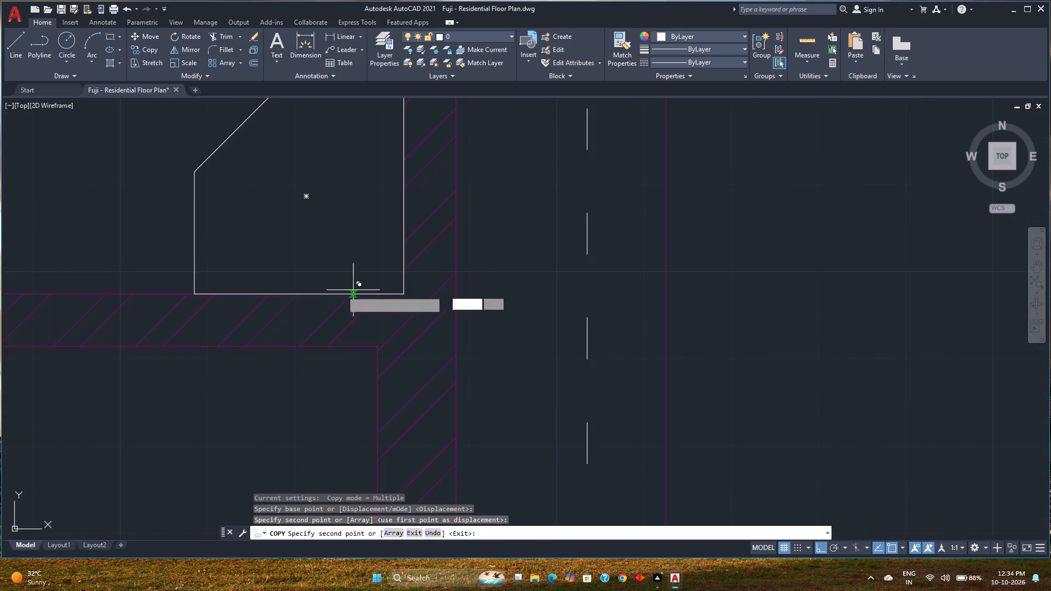
scroll(342, 291, down, 4)
key(space)
Save the floor plan drawing with the whole furnished layout in view.
scroll(324, 289, down, 3)
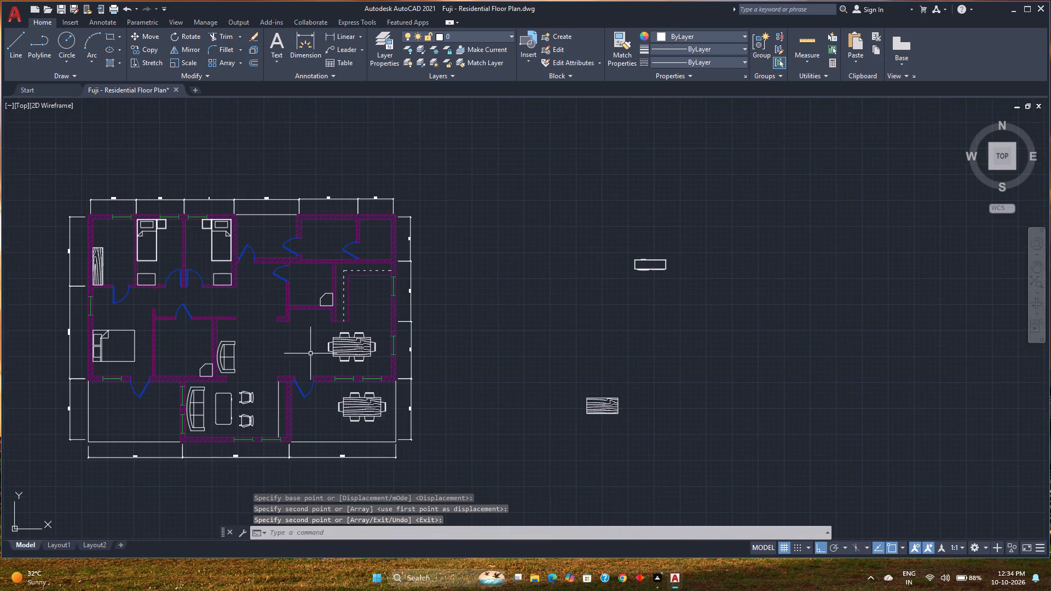
middle_drag(310, 354, 363, 346)
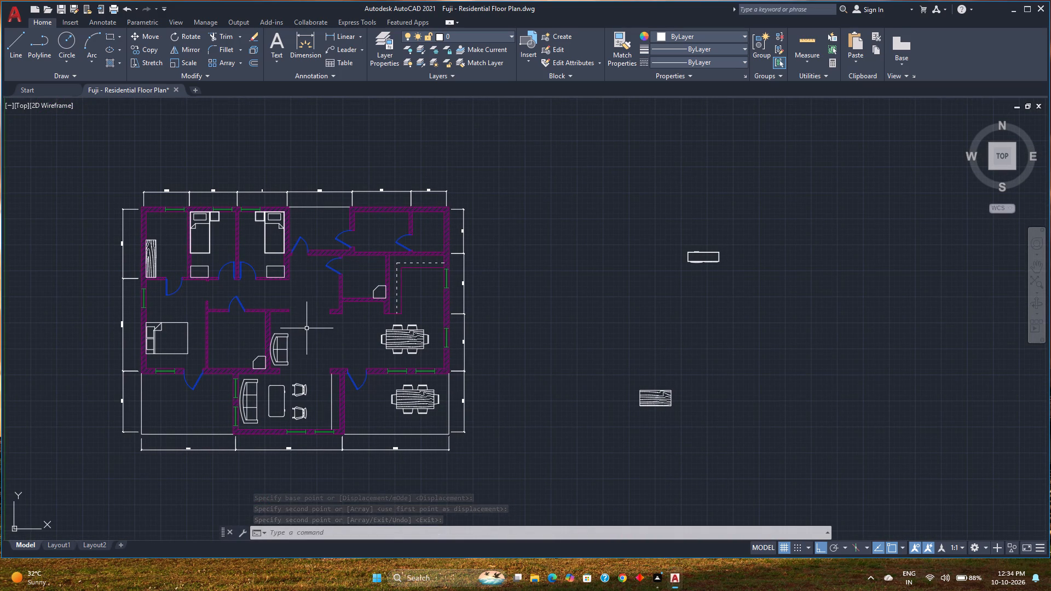
scroll(307, 328, down, 1)
middle_drag(307, 323, 331, 338)
scroll(339, 334, up, 2)
middle_drag(339, 334, 431, 321)
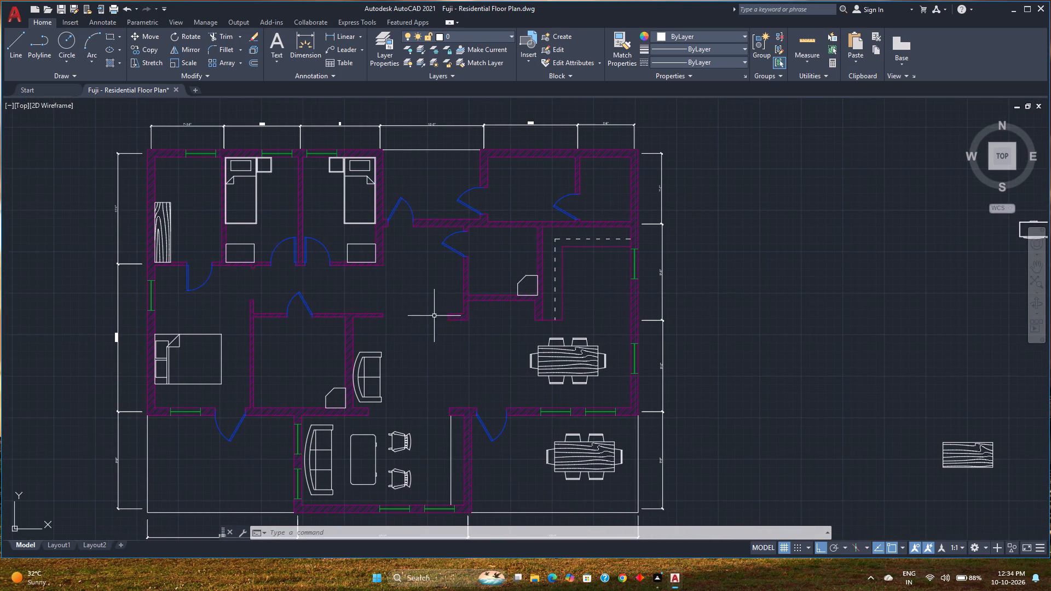
key(ctrl+s)
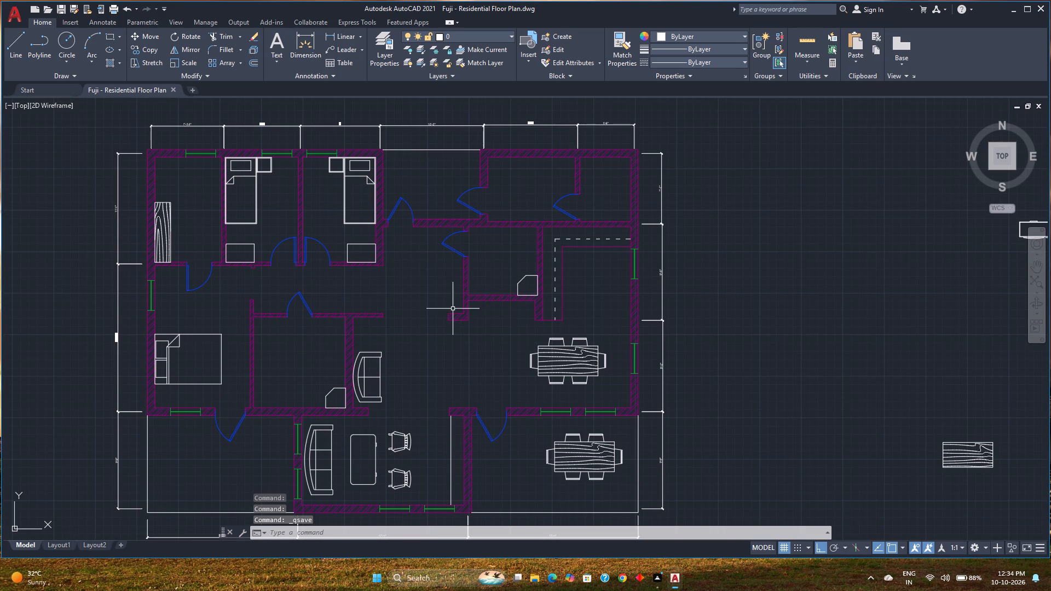
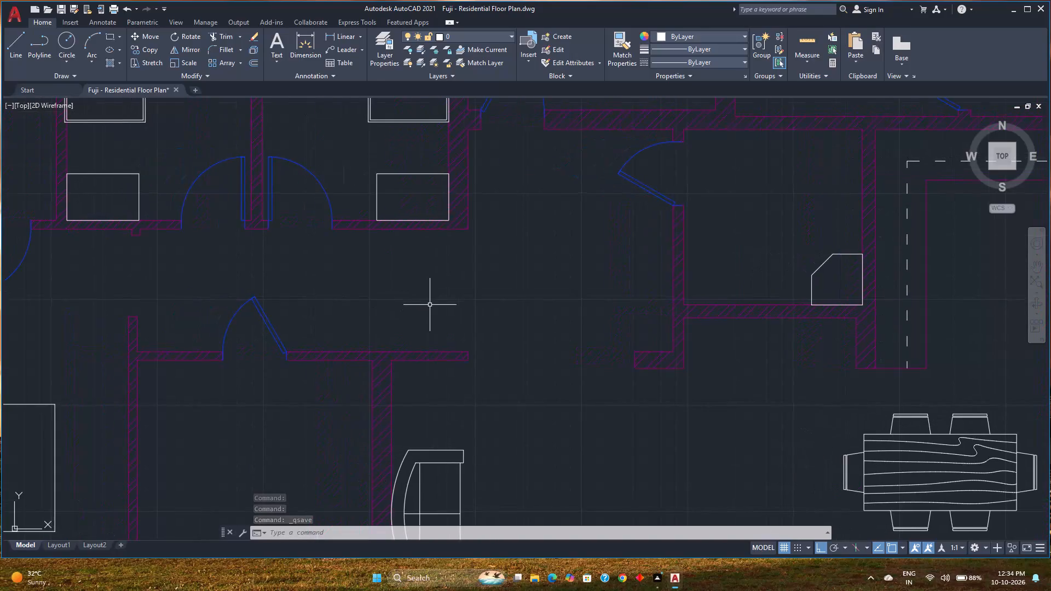
Look over the whole floor plan and the furniture placed in its rooms.
scroll(430, 305, down, 1)
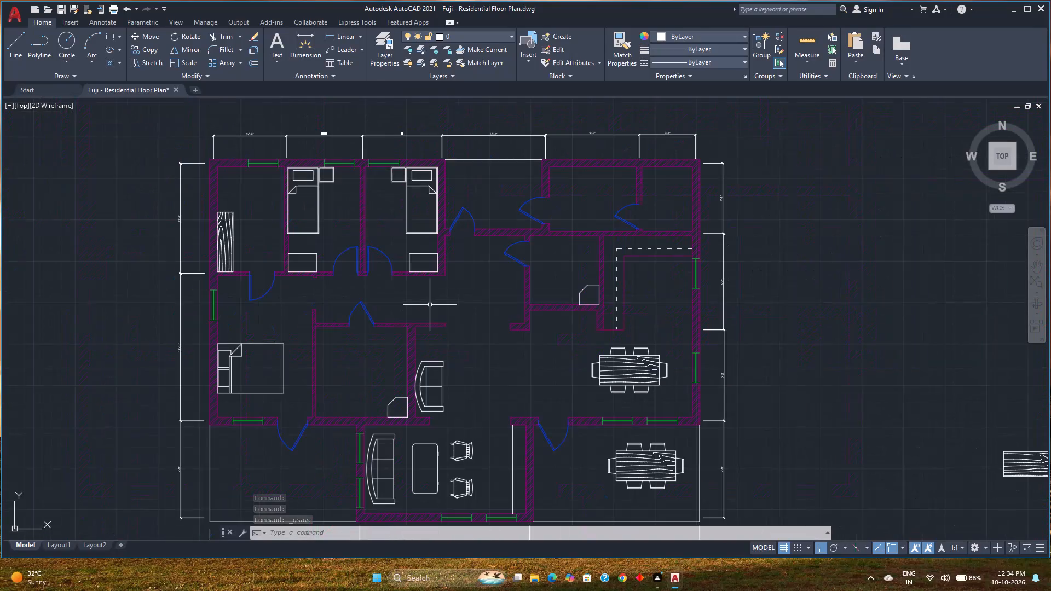
middle_drag(428, 306, 352, 298)
scroll(385, 275, down, 1)
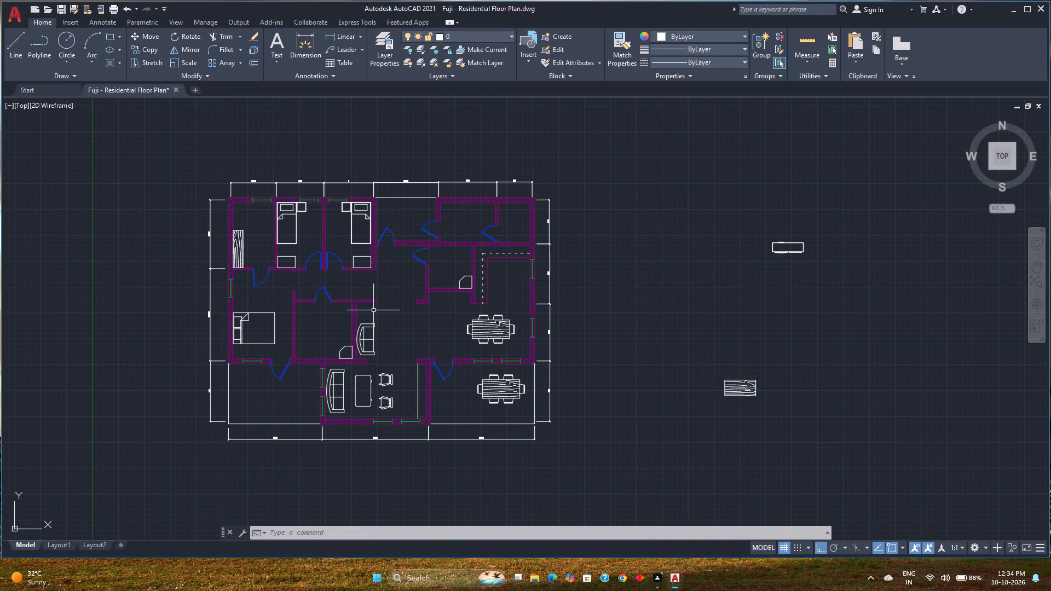
scroll(373, 311, down, 1)
scroll(373, 311, up, 2)
middle_drag(373, 311, 365, 334)
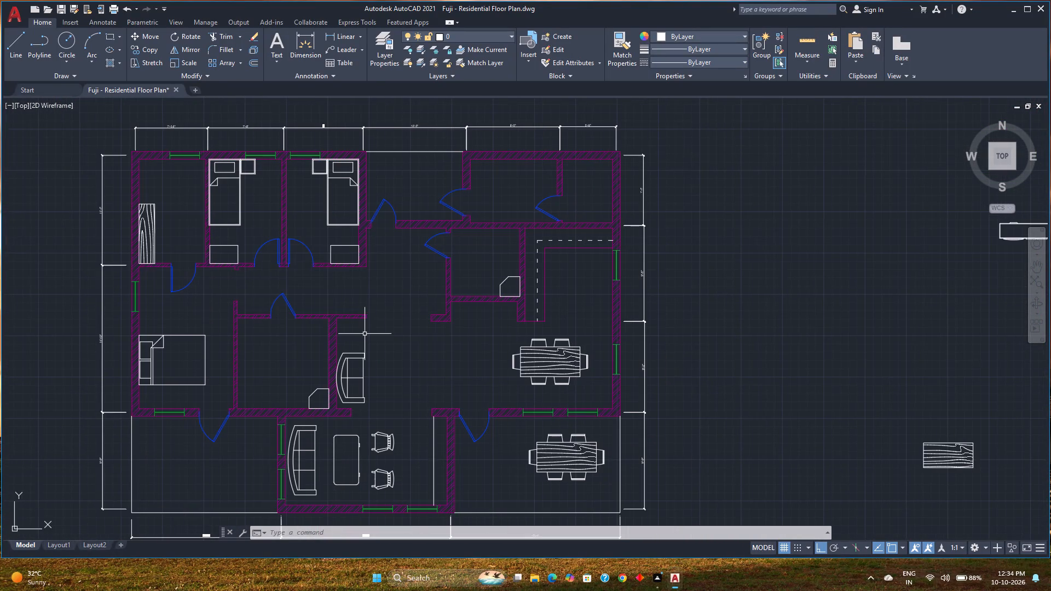
scroll(387, 340, up, 1)
middle_drag(387, 340, 401, 359)
scroll(418, 343, down, 1)
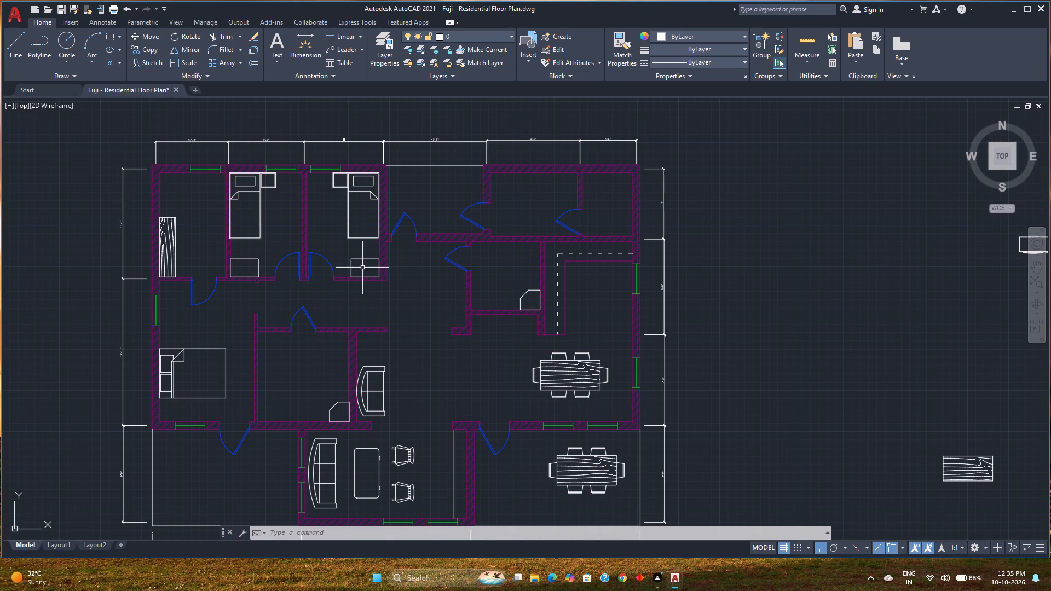
Move all furniture inside the floor plan, including tables, sofas, chairs, beds, wardrobe and corner units, to the Furniture layer.
click(541, 374)
right_click(541, 374)
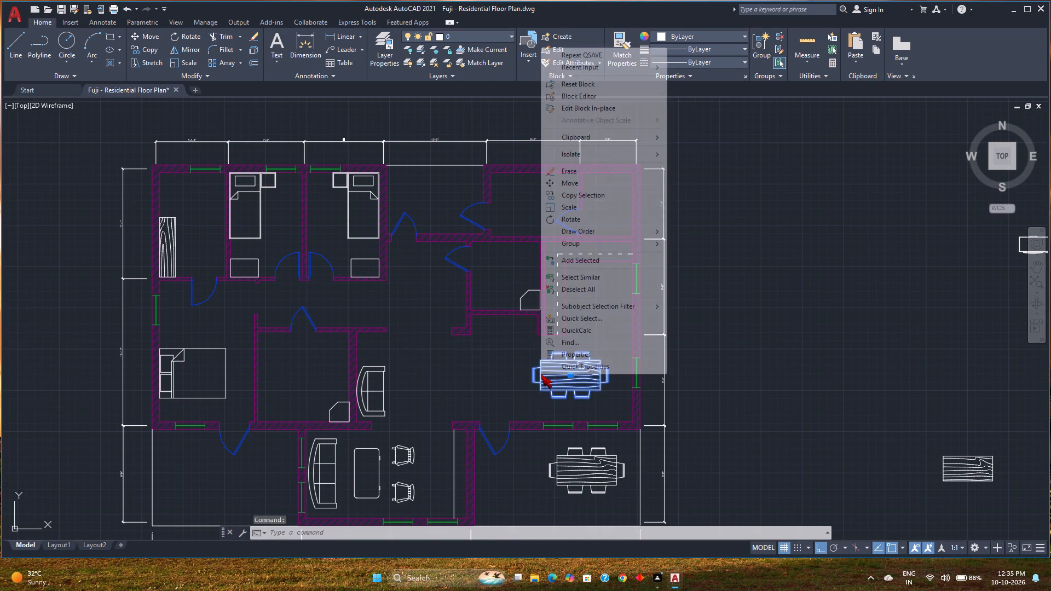
click(585, 281)
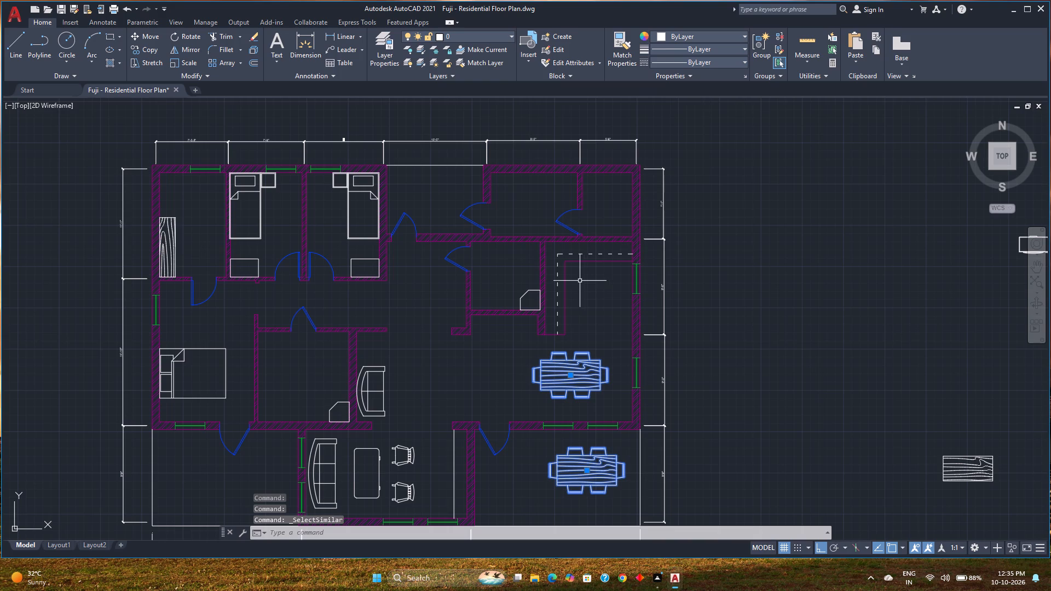
click(365, 409)
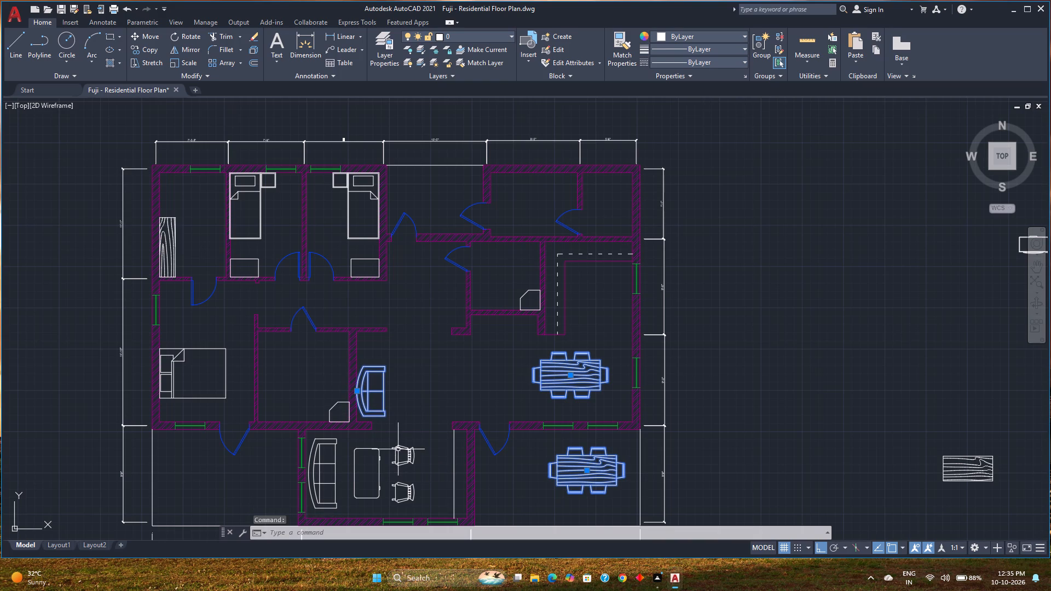
click(398, 449)
click(405, 492)
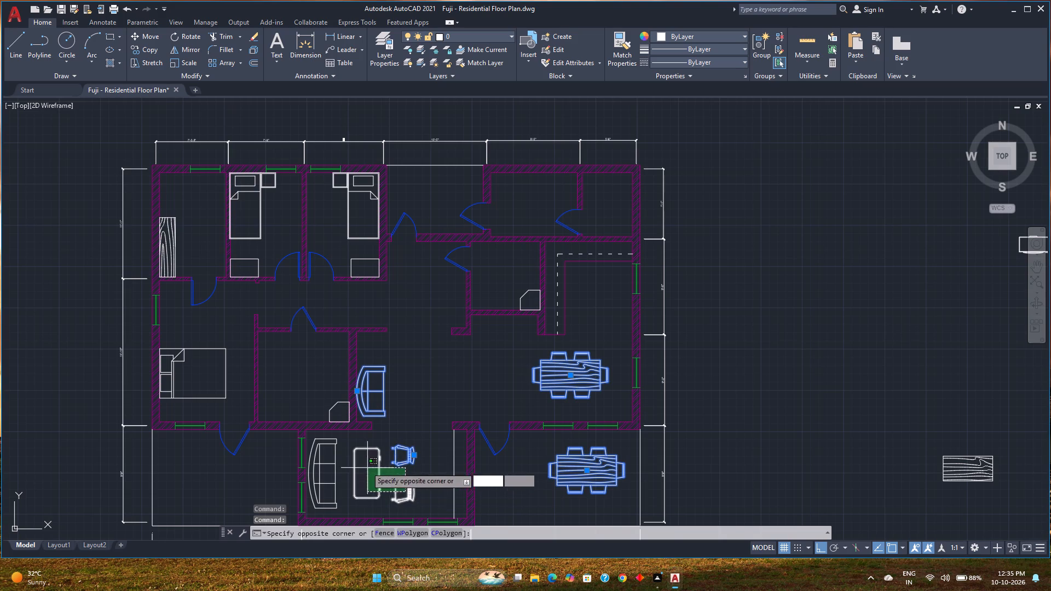
click(321, 449)
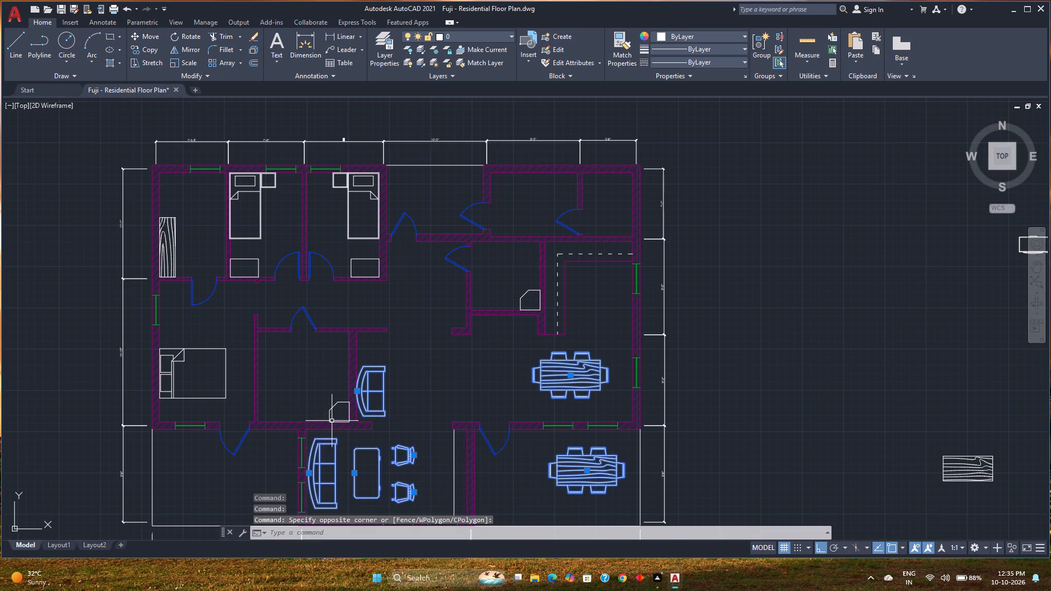
click(331, 409)
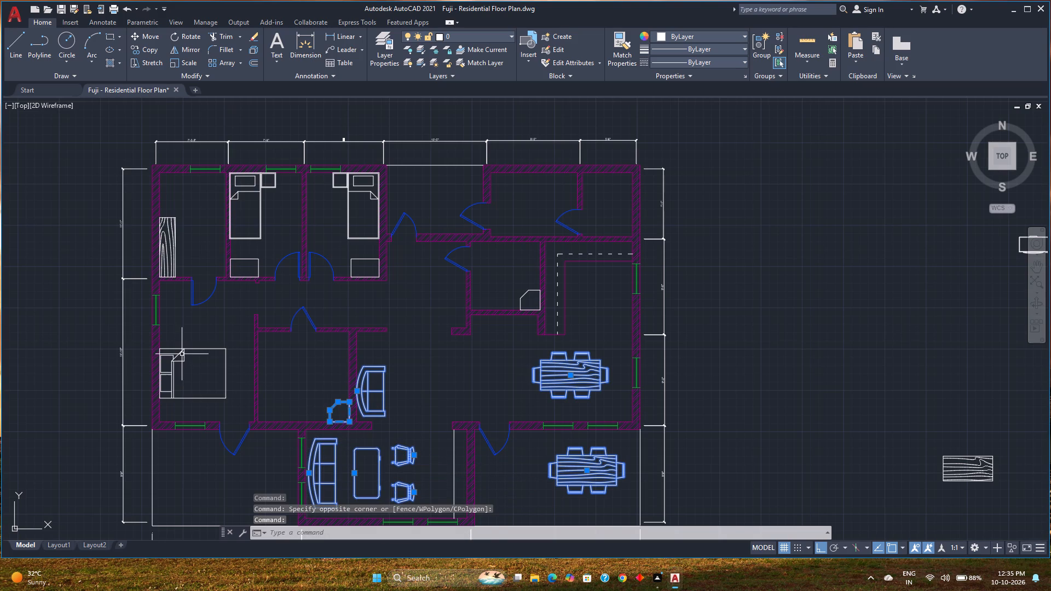
click(175, 361)
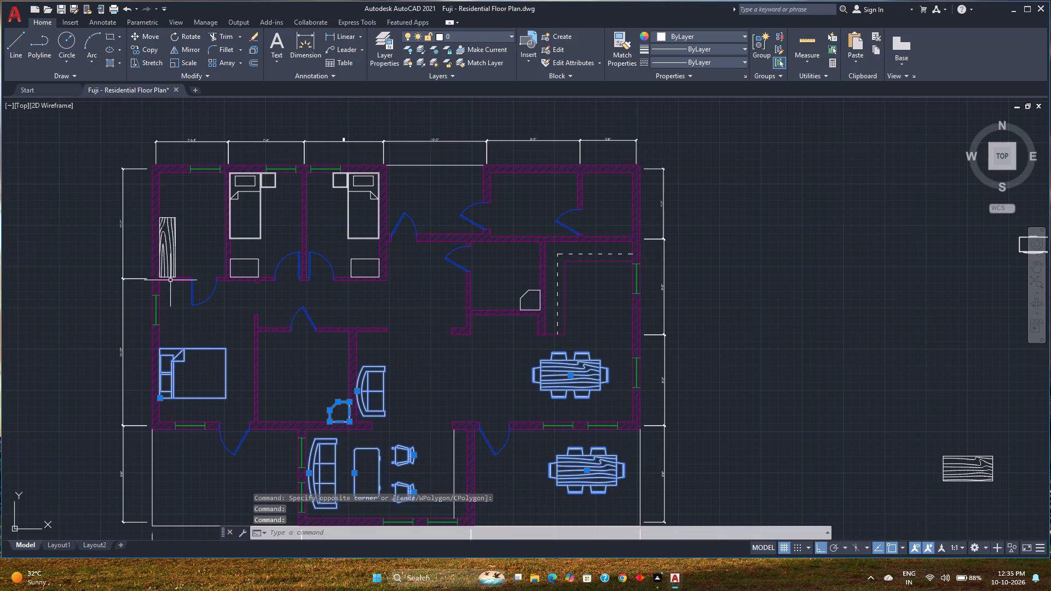
click(171, 266)
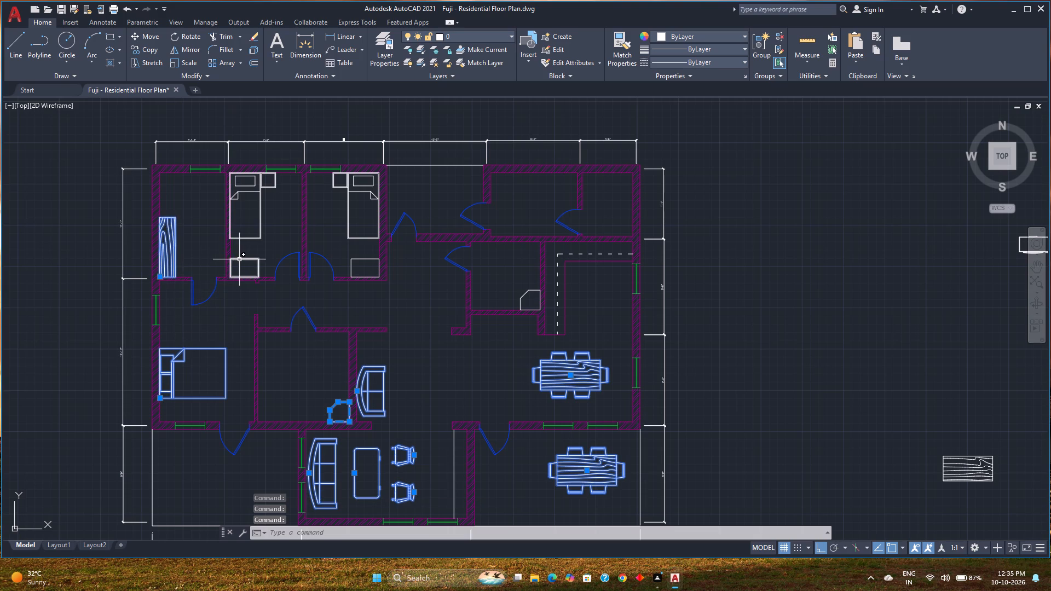
click(240, 259)
click(248, 239)
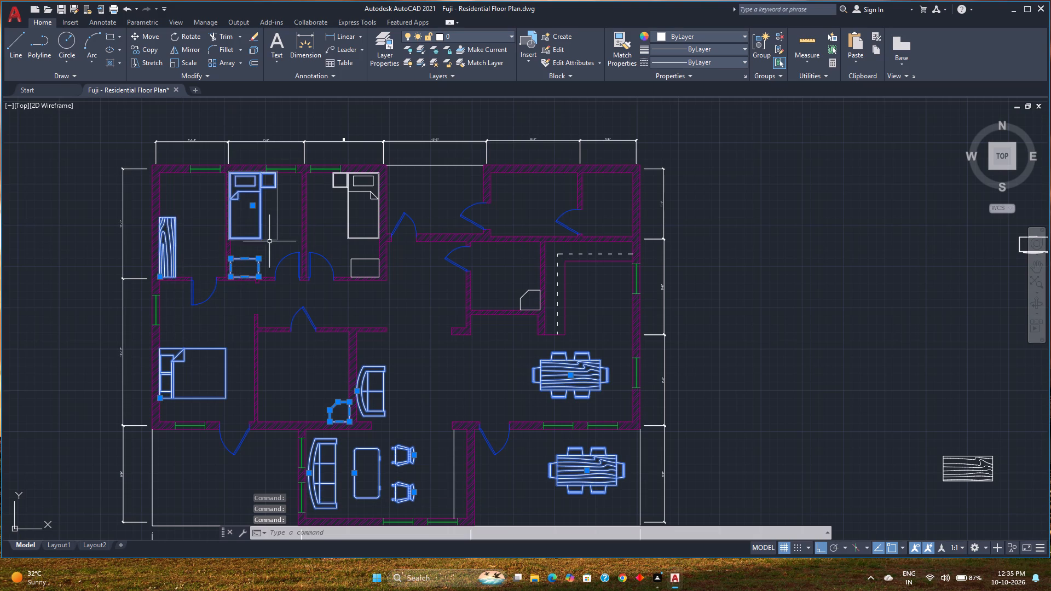
click(359, 239)
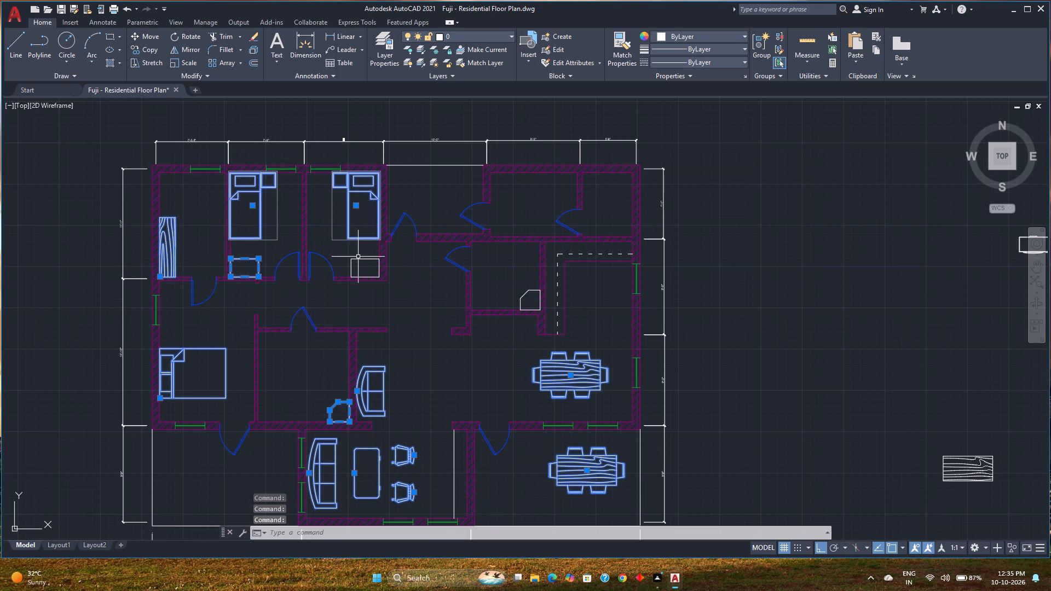
click(358, 260)
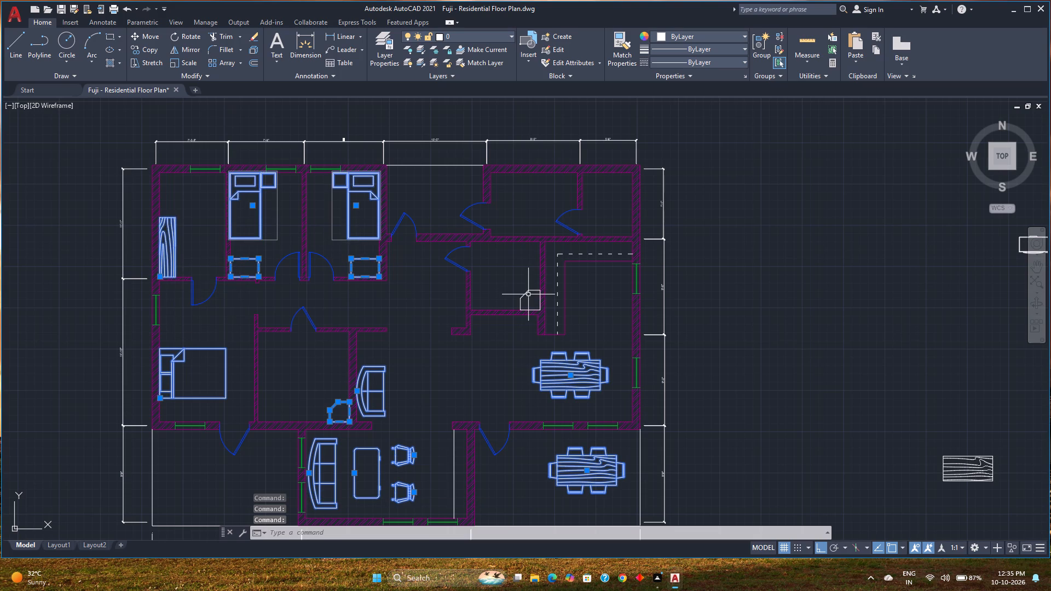
click(527, 292)
scroll(485, 327, down, 1)
middle_drag(485, 327, 482, 327)
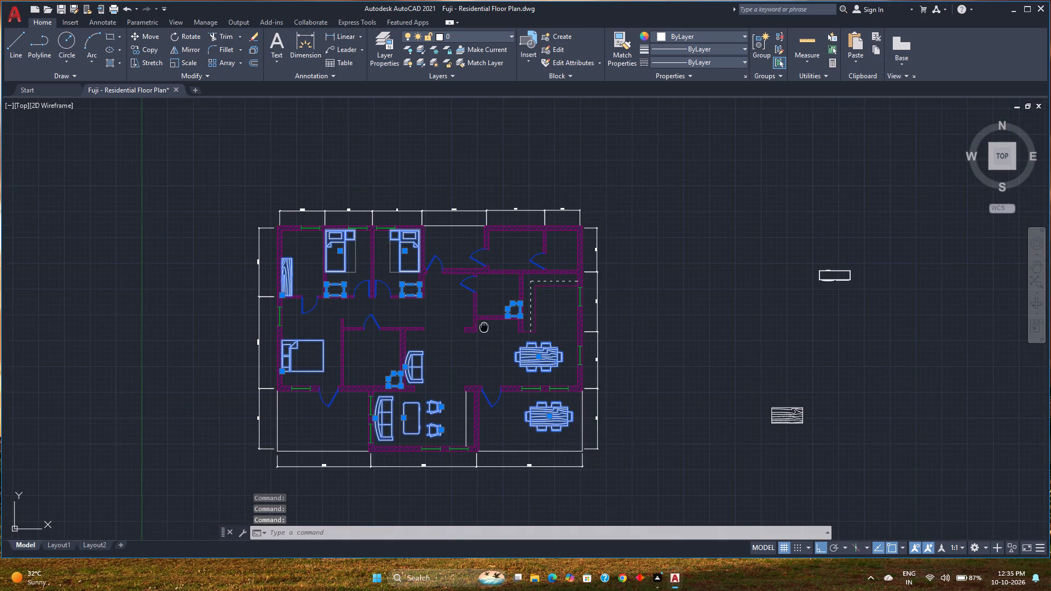
middle_drag(482, 327, 441, 312)
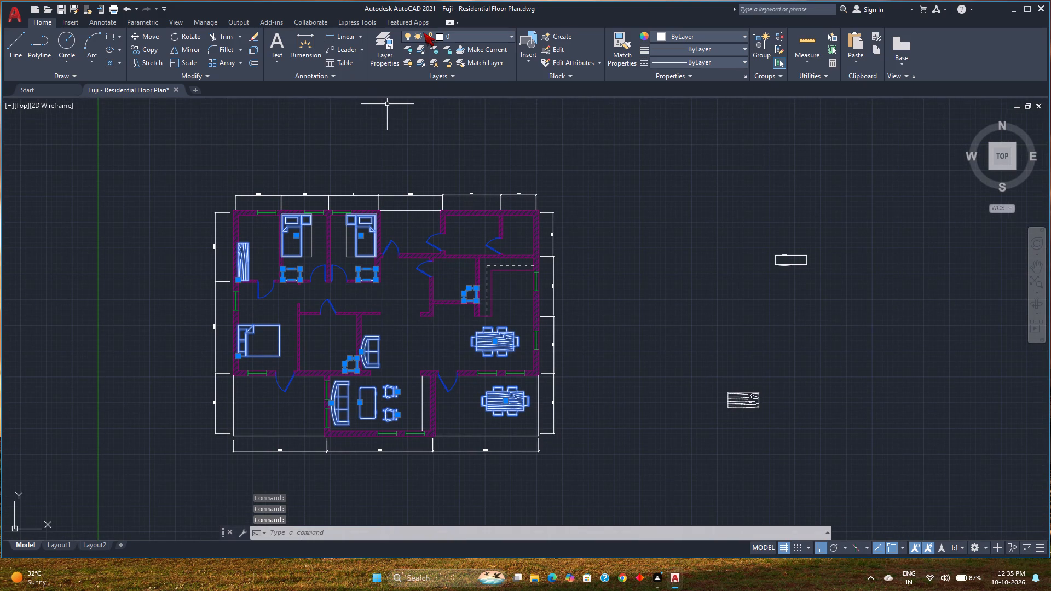
click(469, 38)
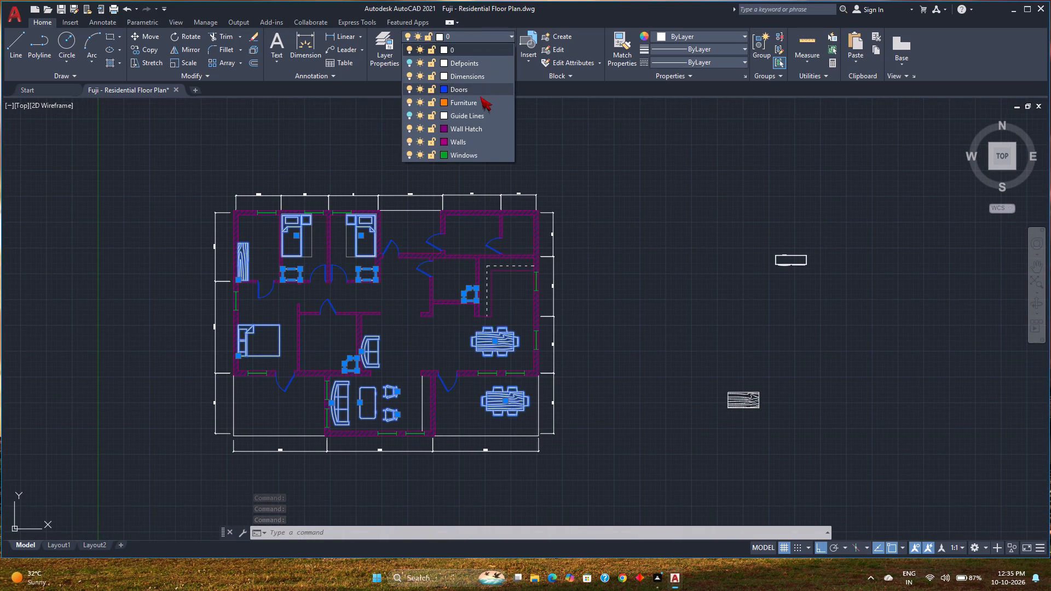
click(480, 100)
key(Escape)
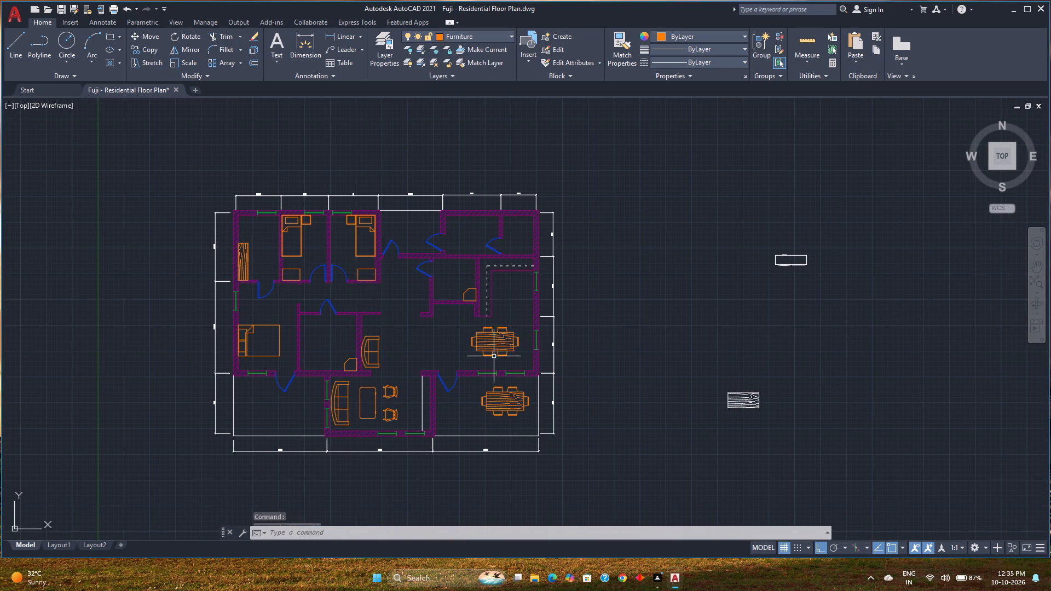
Look over the furnished rooms across the floor plan to check the layer assignments.
scroll(340, 388, up, 2)
middle_drag(340, 387, 415, 414)
scroll(412, 402, down, 1)
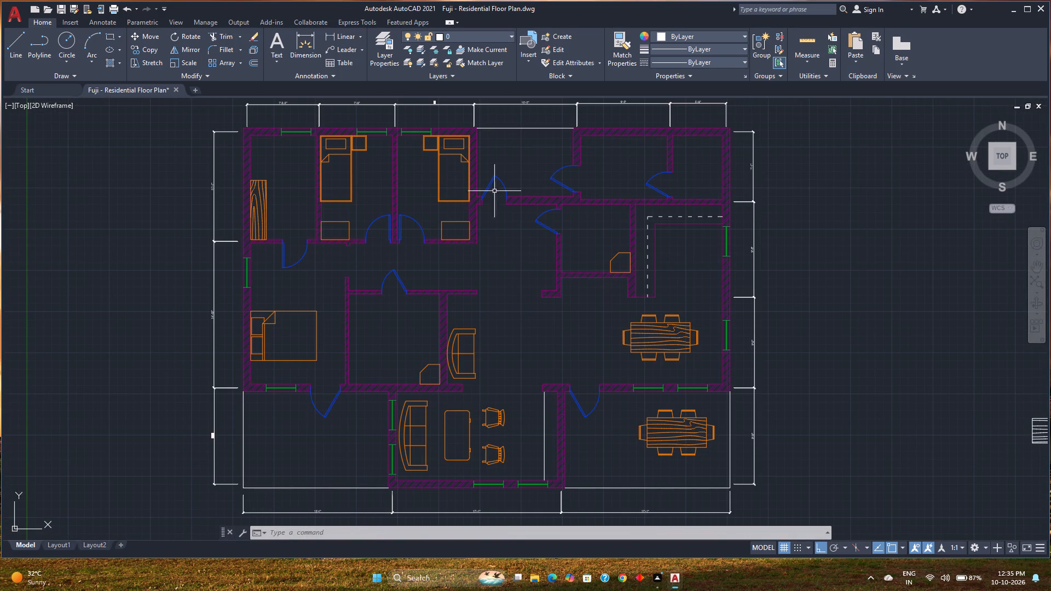
scroll(476, 265, down, 1)
middle_drag(473, 265, 324, 262)
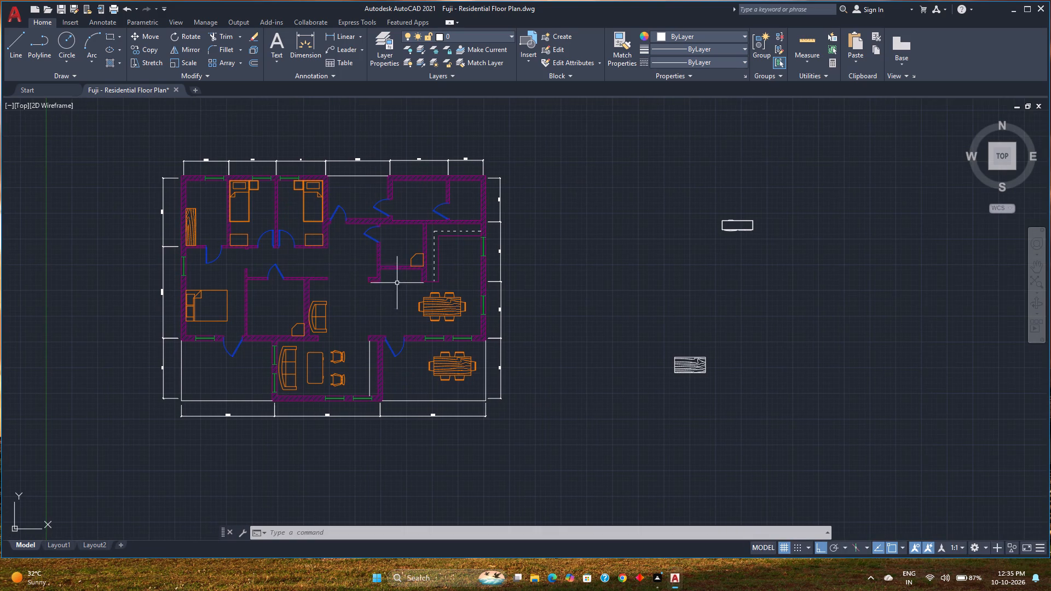
scroll(390, 282, up, 1)
middle_drag(391, 280, 408, 314)
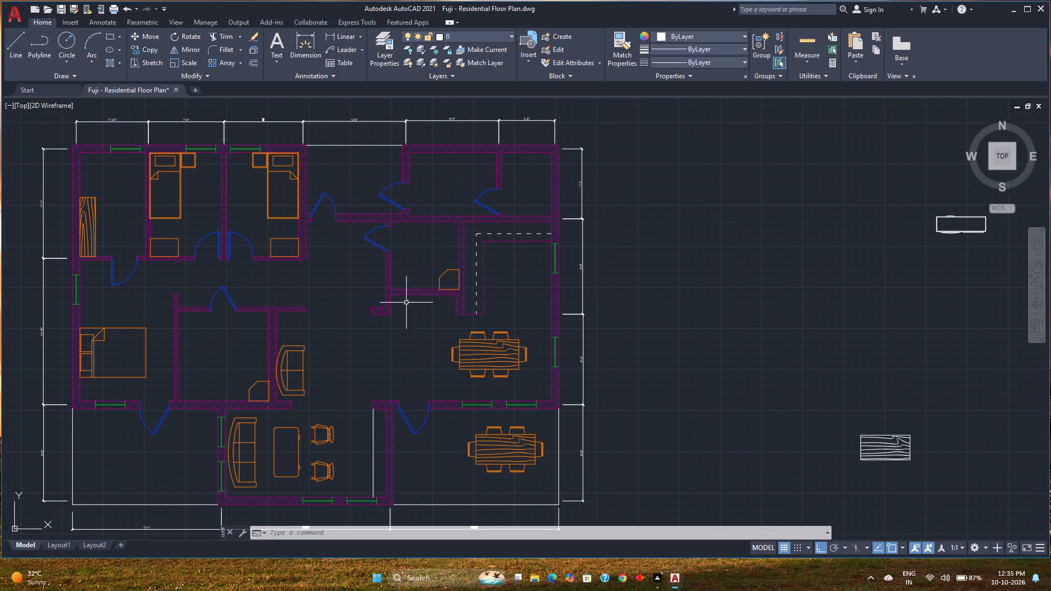
scroll(405, 299, down, 1)
middle_drag(405, 299, 414, 292)
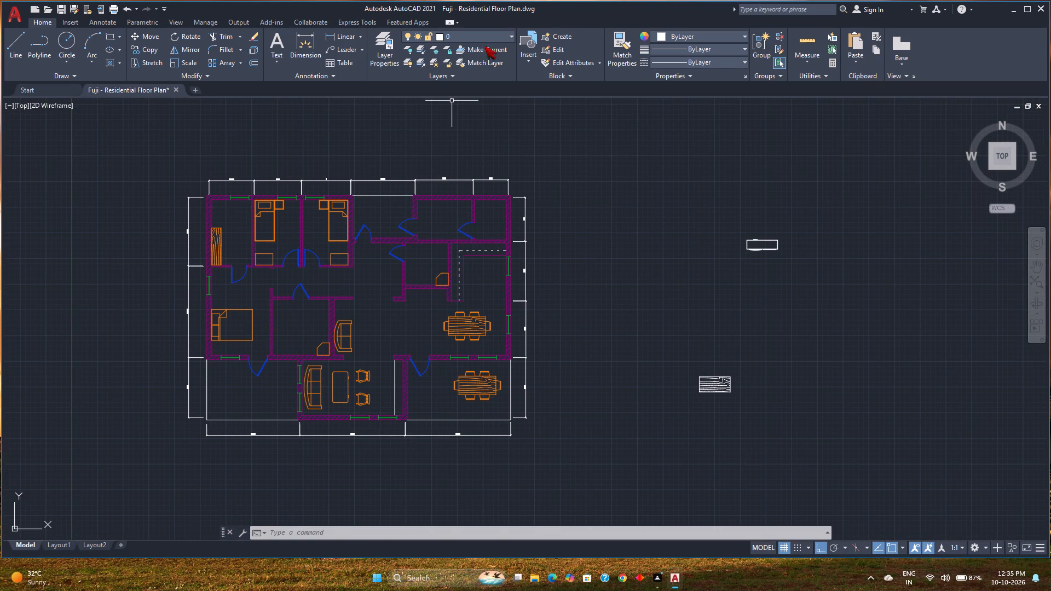
Turn on the Guide Lines layer.
click(488, 37)
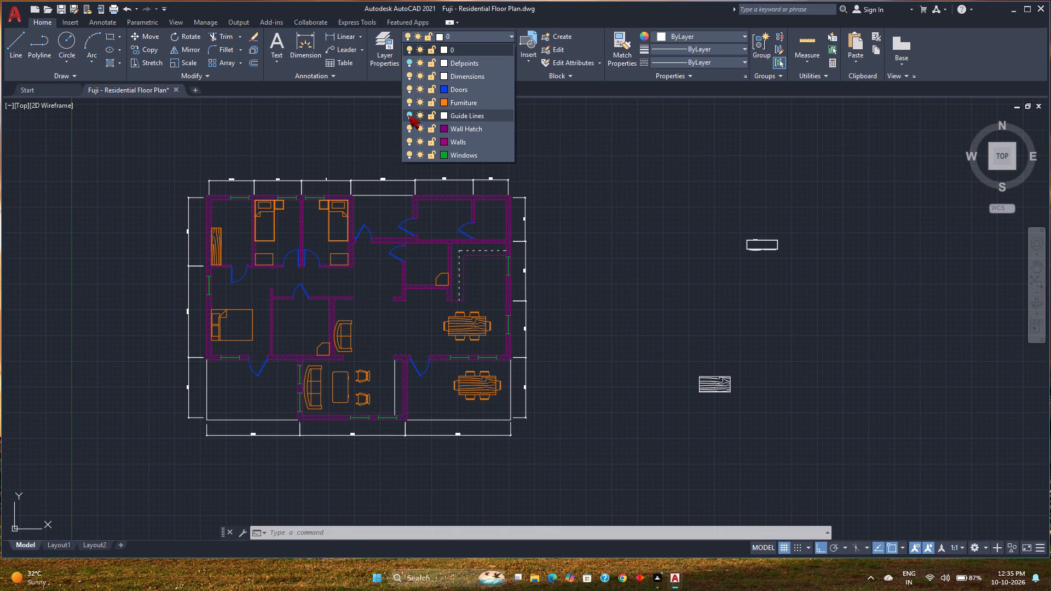
click(408, 115)
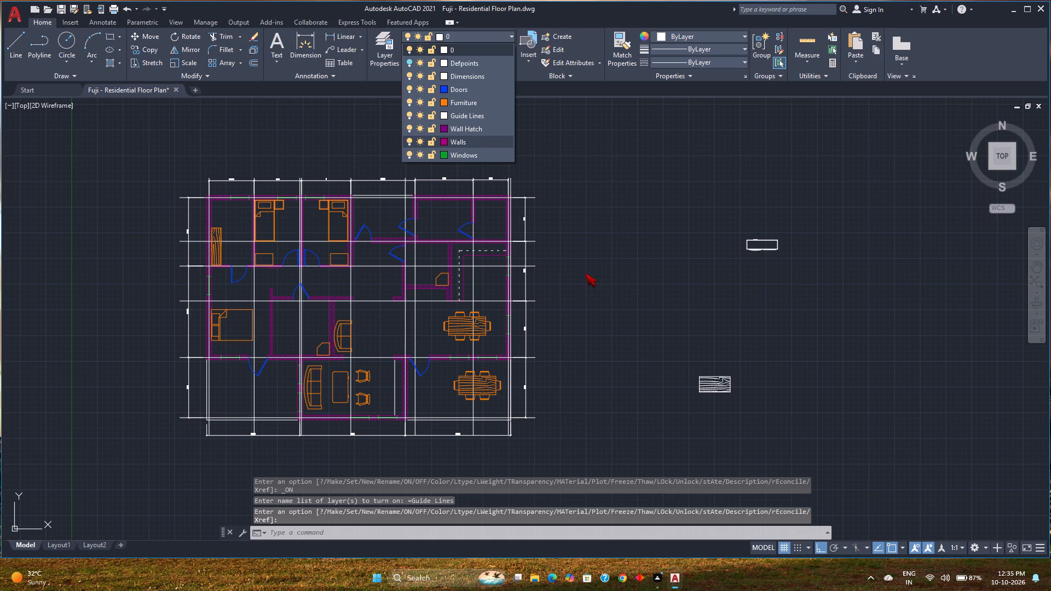
key(Escape)
Select all the guide lines and load the ACAD_ISO04W100 long-dash dot linetype from acadiso.lin.
click(360, 301)
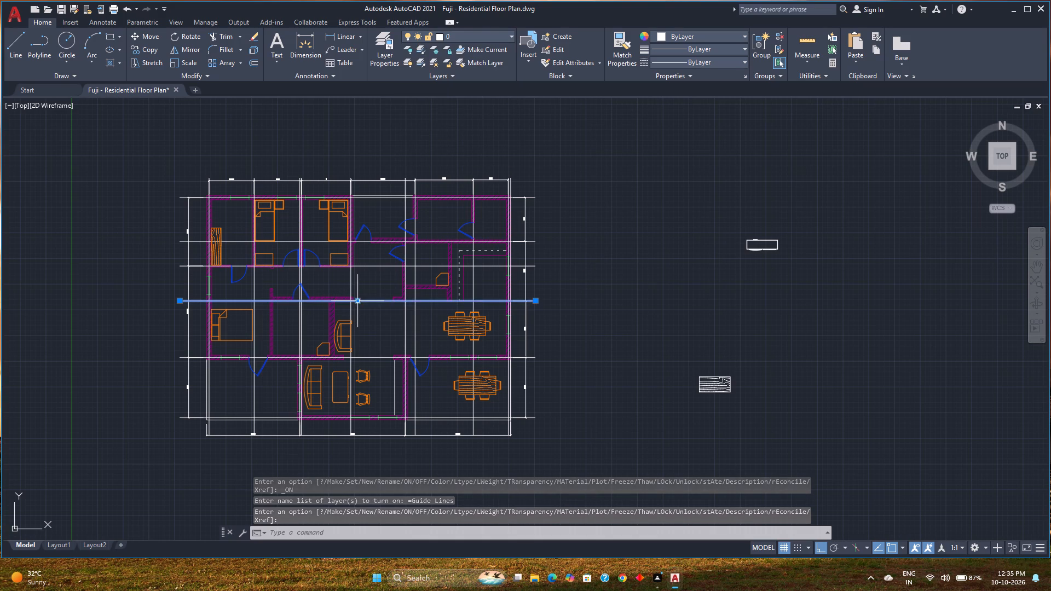
right_click(360, 301)
click(391, 206)
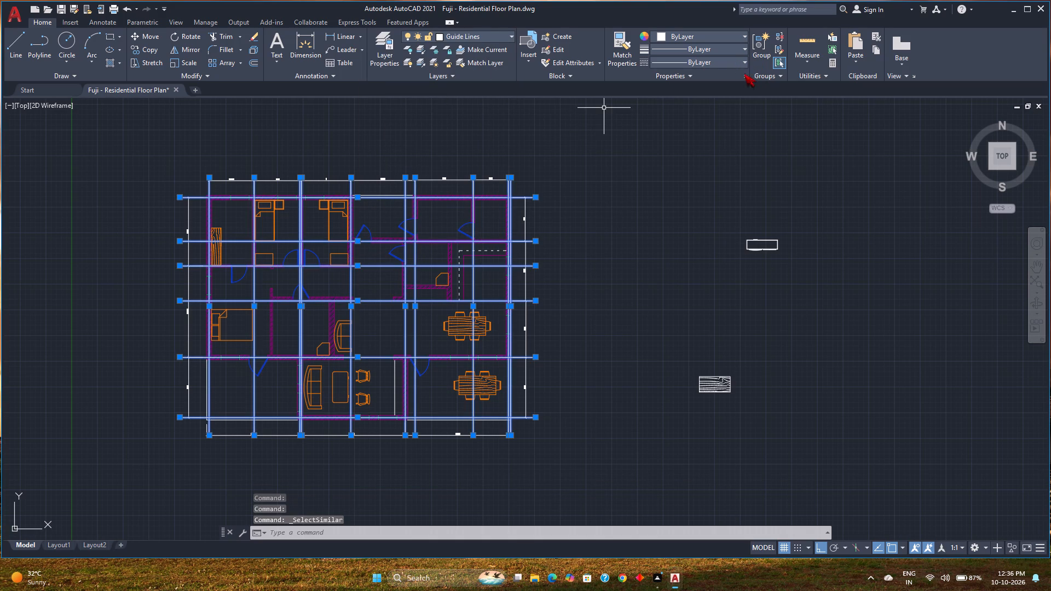
click(698, 66)
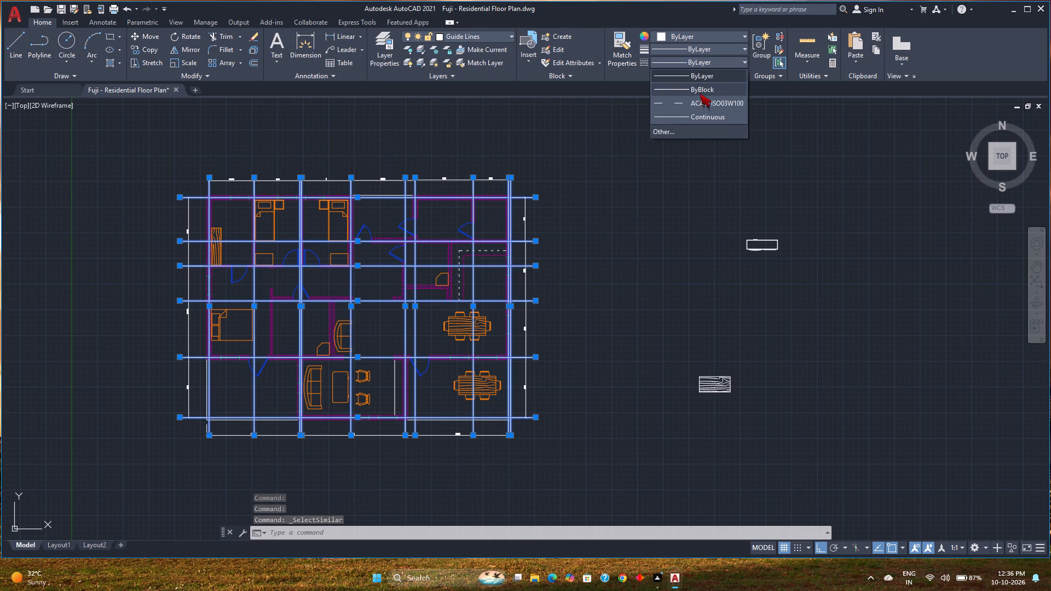
click(683, 132)
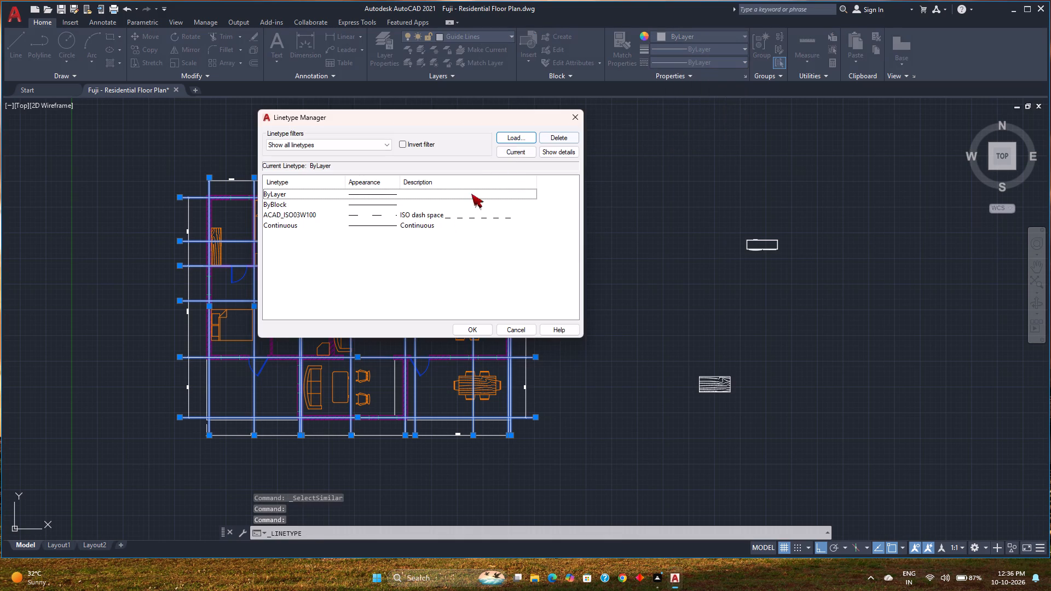
click(516, 138)
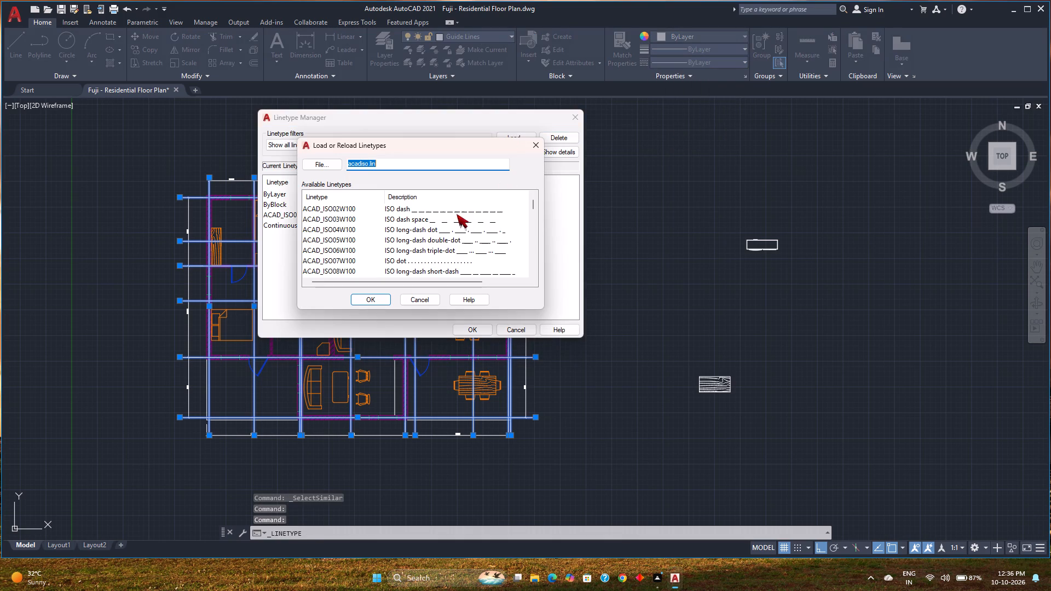
scroll(444, 237, down, 1)
scroll(448, 234, up, 1)
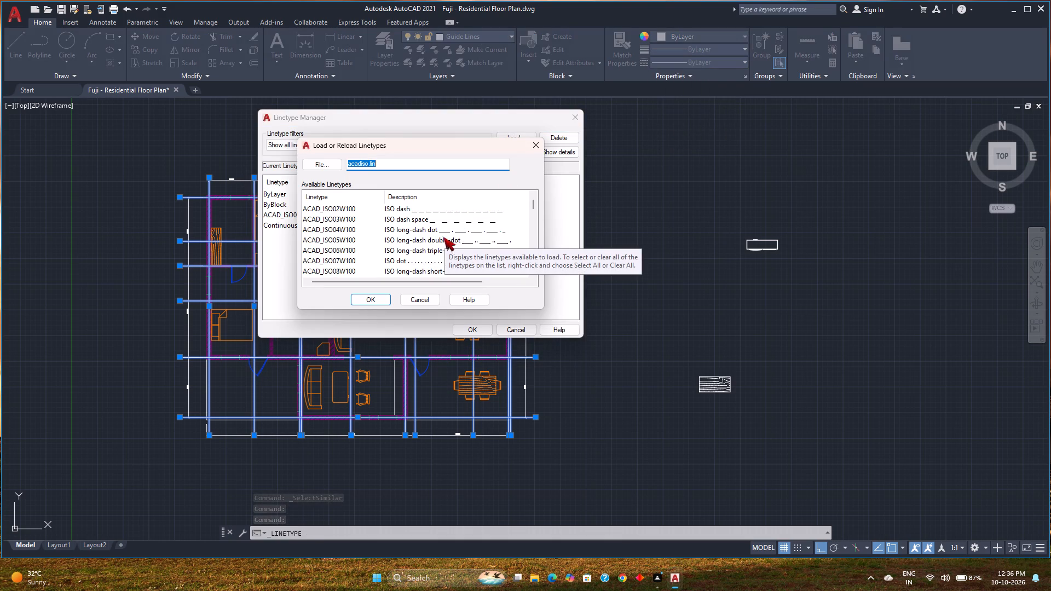
click(413, 230)
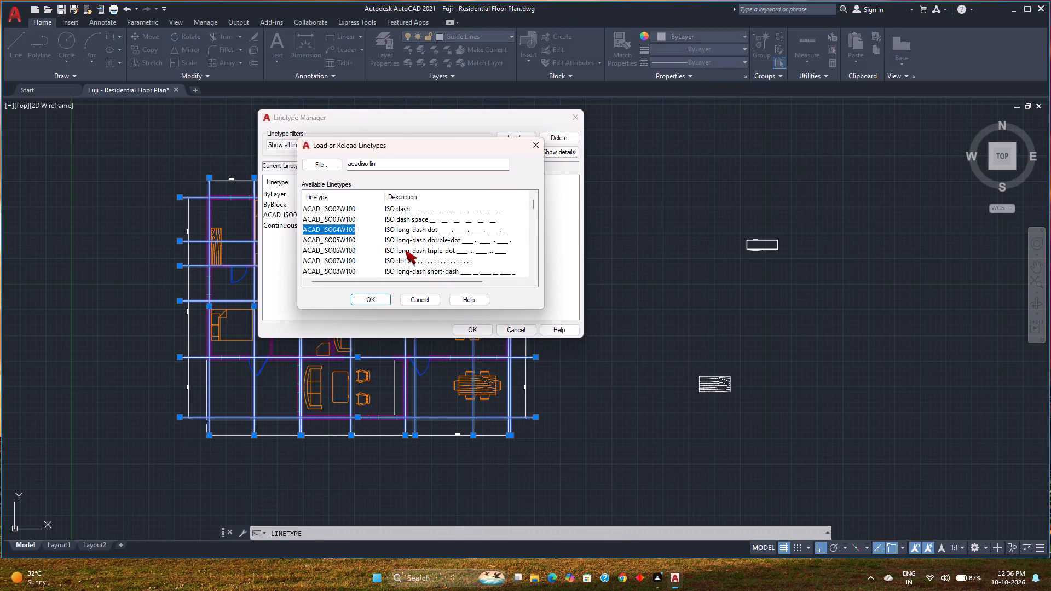
click(388, 303)
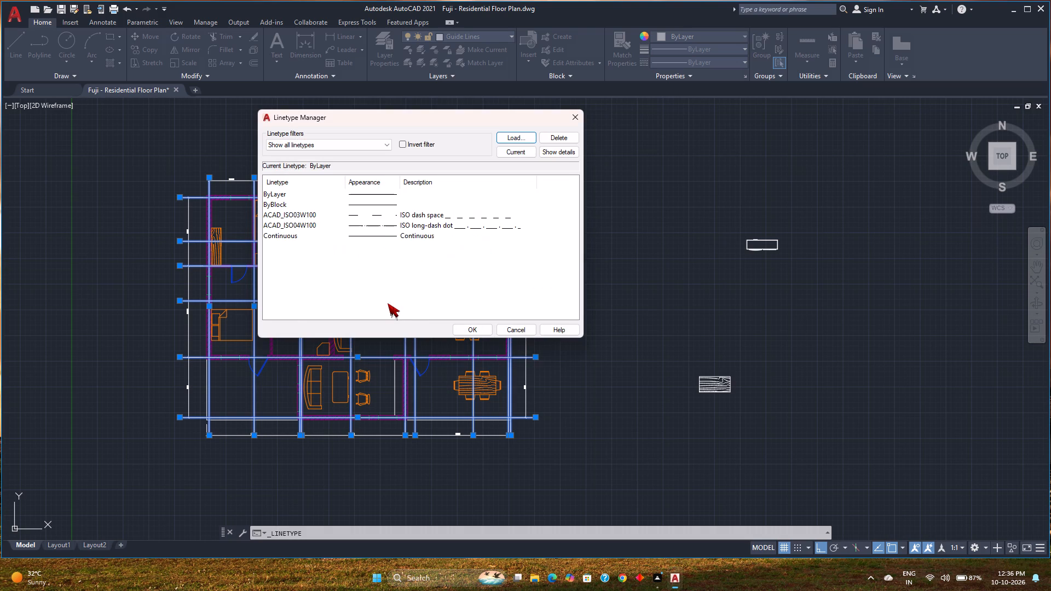
click(476, 329)
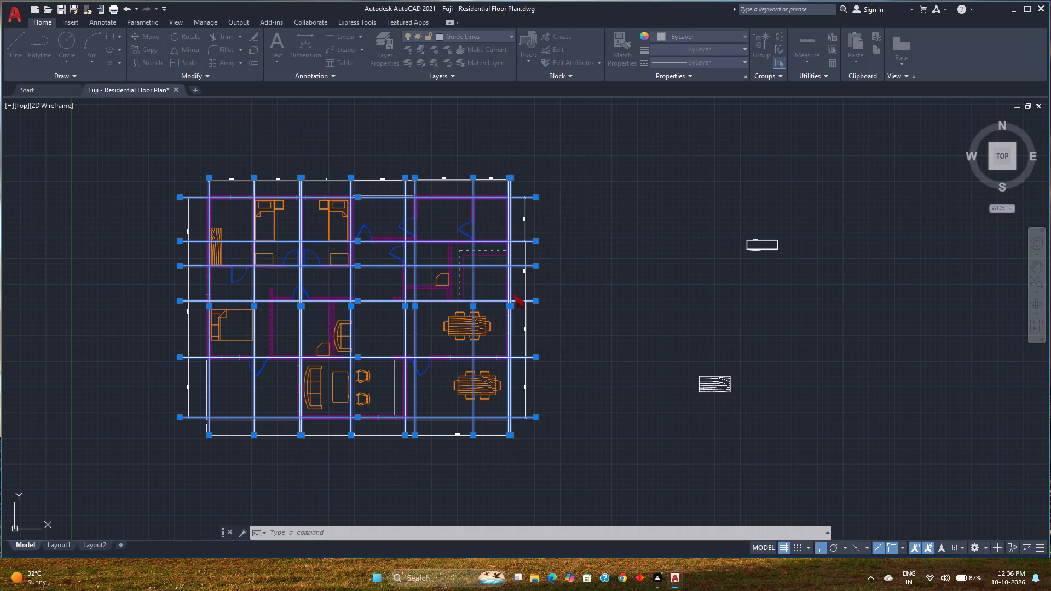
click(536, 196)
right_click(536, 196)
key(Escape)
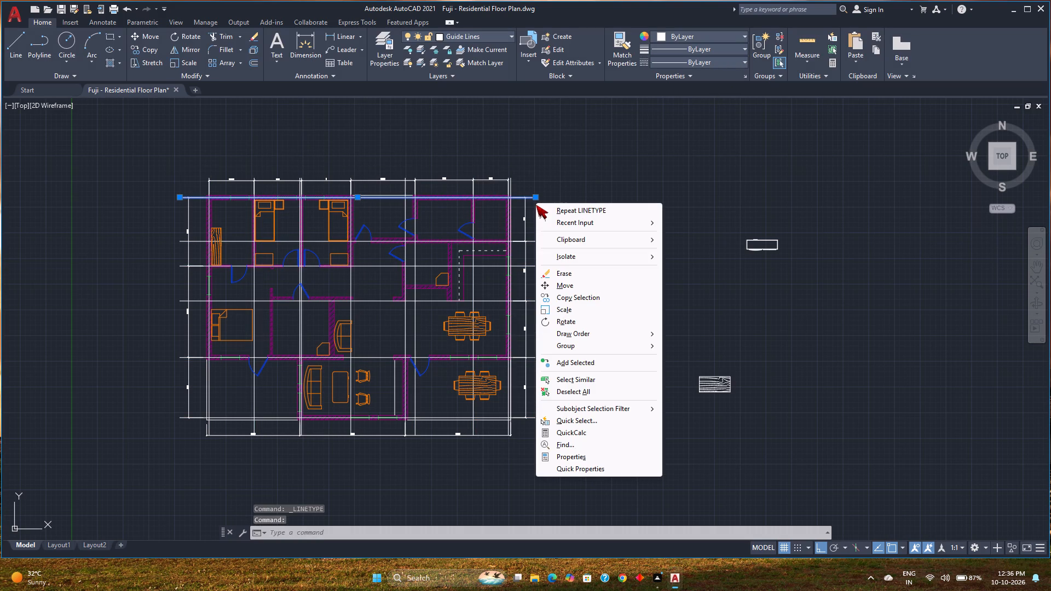
Select all lines similar to the chosen guide line and assign them the ACAD_ISO04W100 linetype.
click(598, 380)
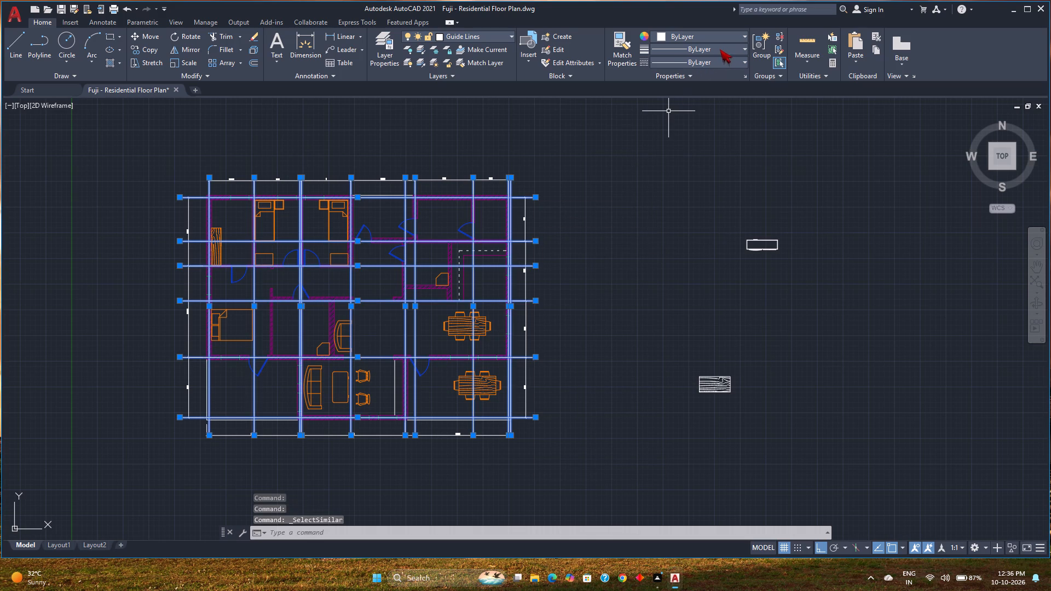
click(713, 62)
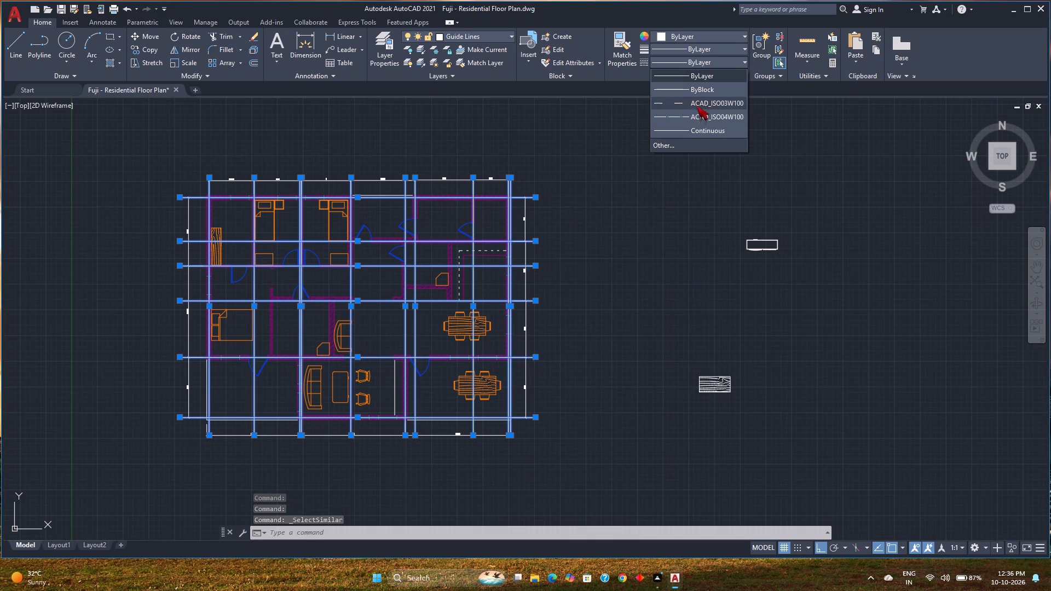
click(695, 115)
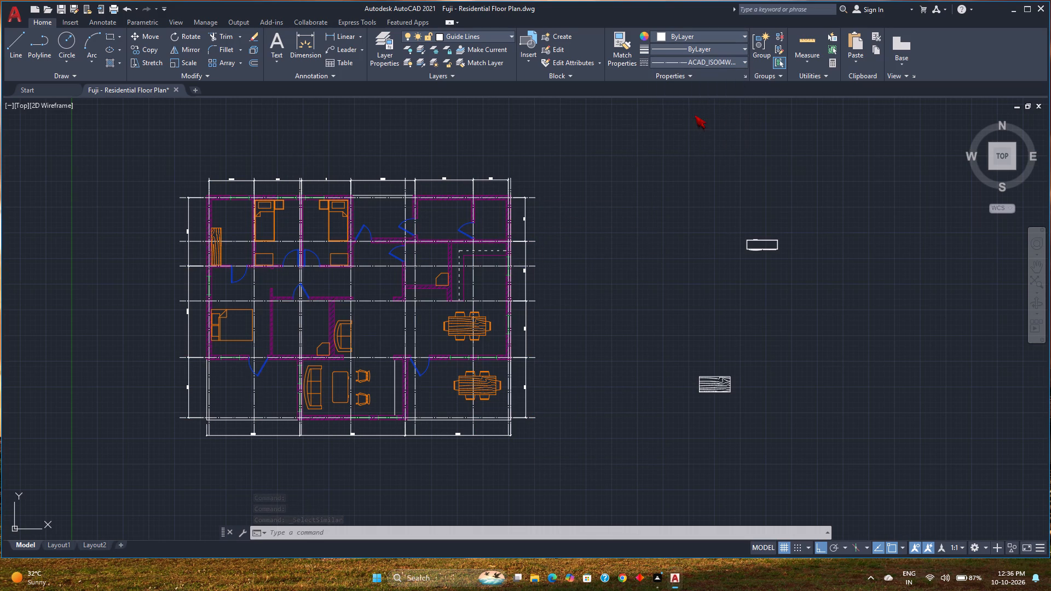
Set the linetype scale of the selected guide lines to 2 in their object properties.
scroll(298, 216, up, 2)
middle_drag(299, 217, 424, 260)
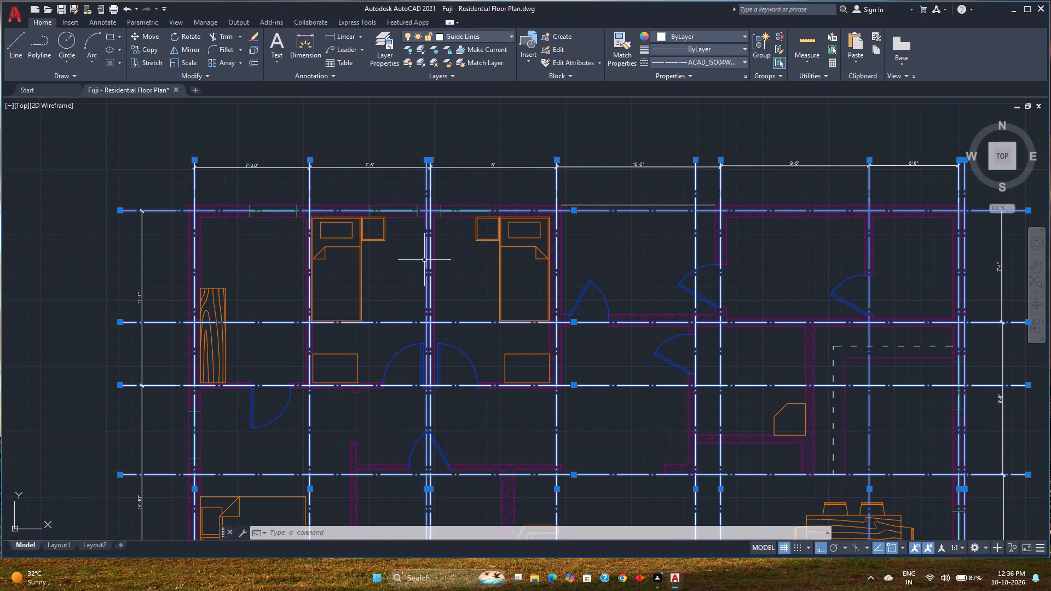
key(ctrl+1)
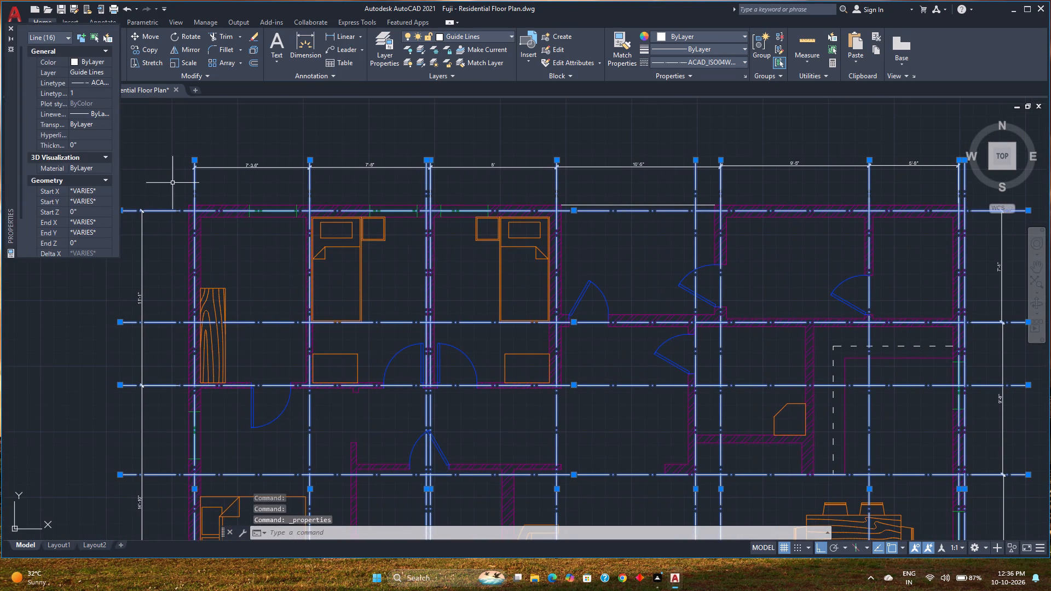
double_click(95, 91)
click(95, 91)
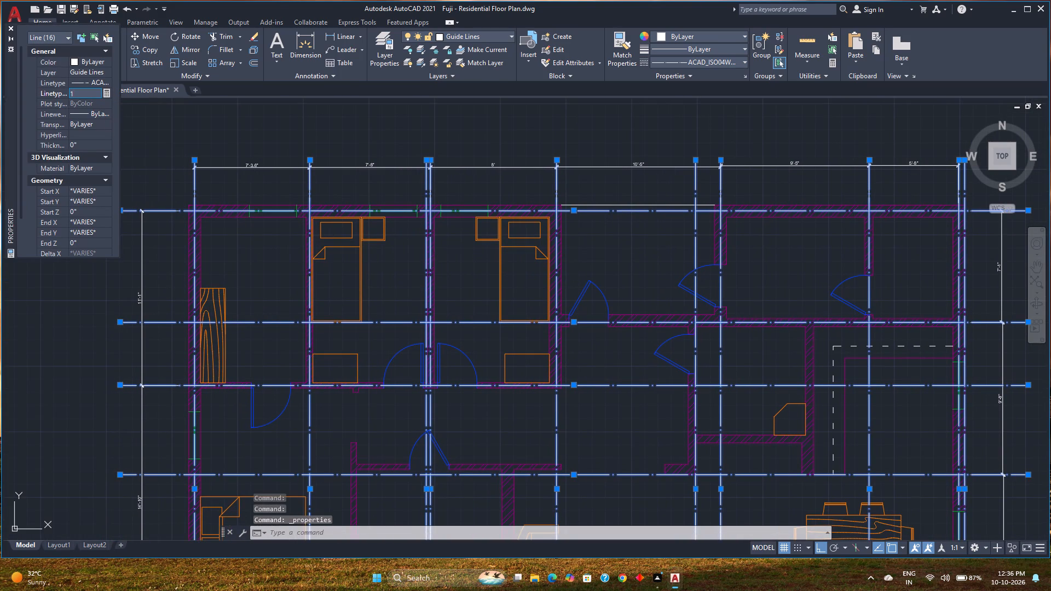
click(95, 91)
key(BackSpace)
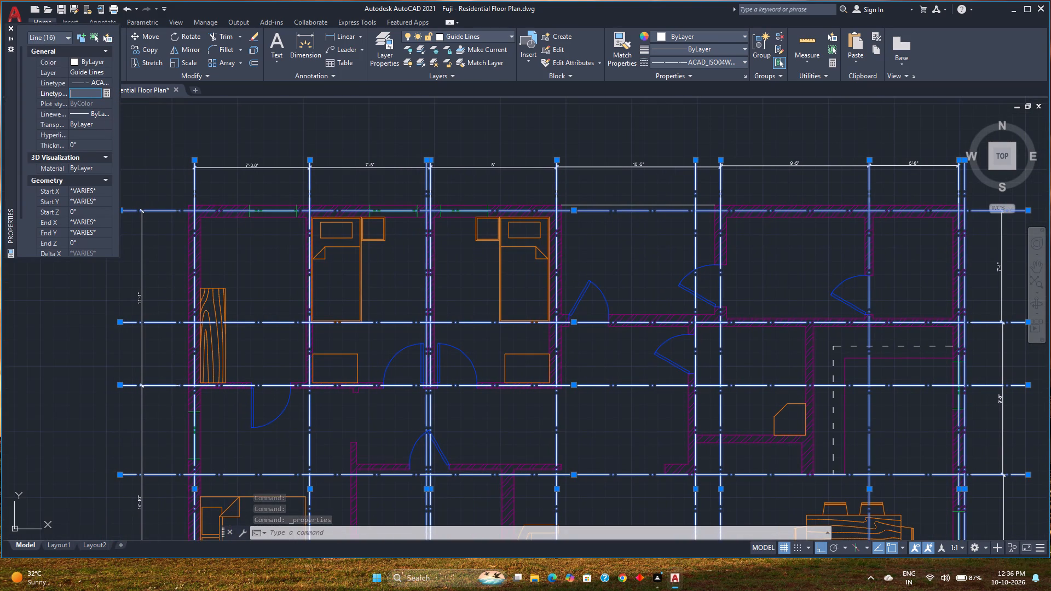
key(BackSpace)
key(2)
key(Return)
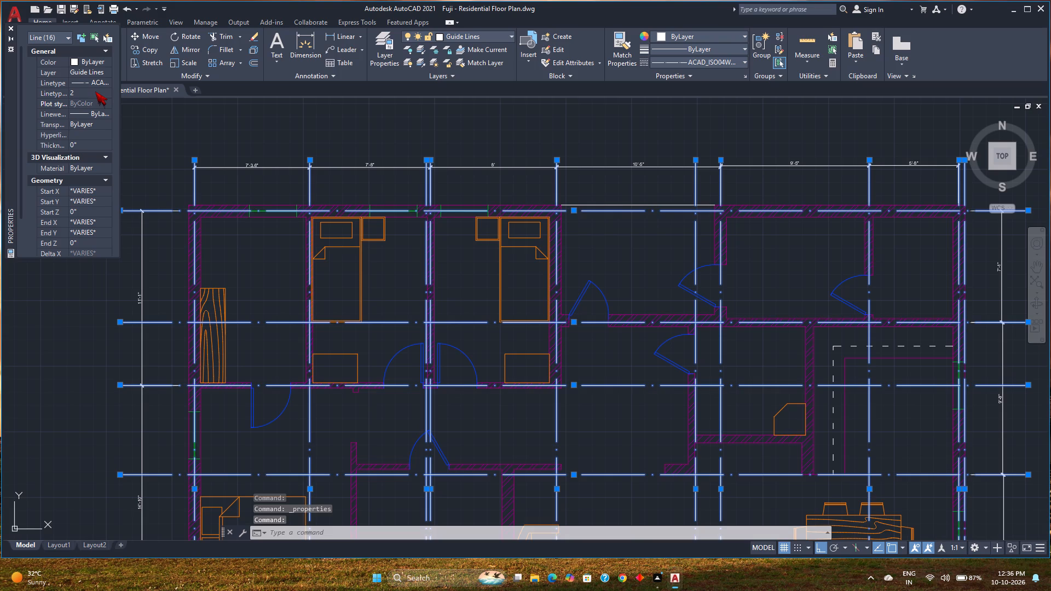
scroll(353, 278, down, 2)
middle_drag(328, 283, 308, 260)
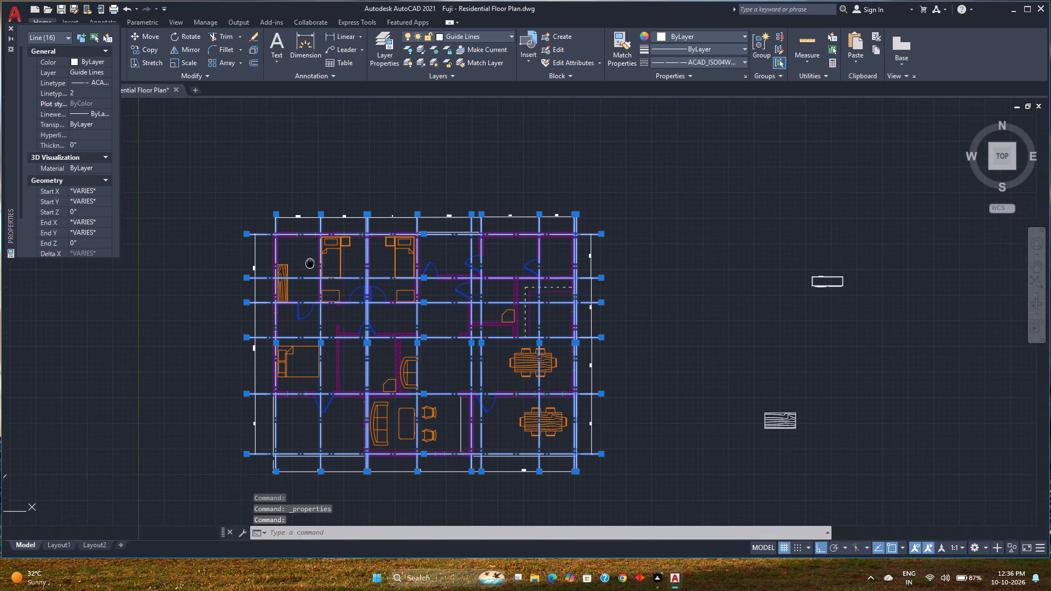
middle_drag(308, 260, 307, 259)
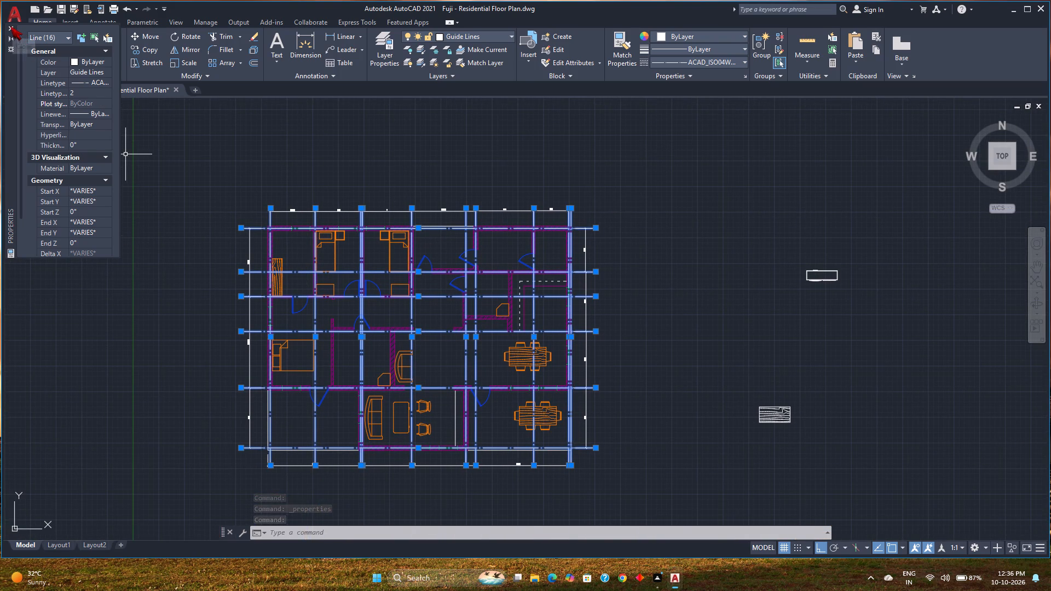
click(8, 26)
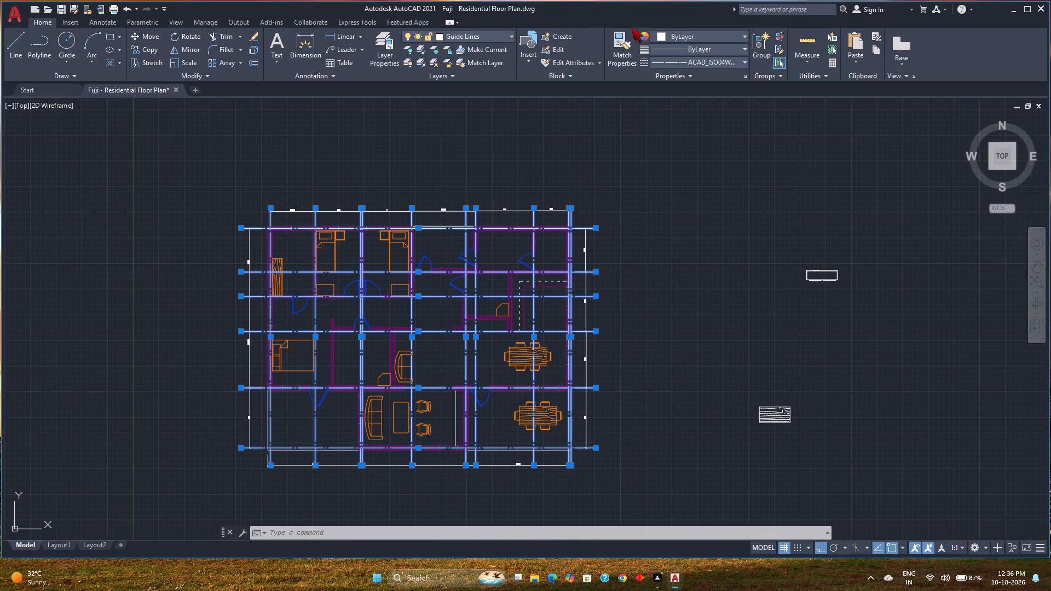
Change the colour of the selected guide lines to grey index colour 8 and clear the selection.
click(683, 33)
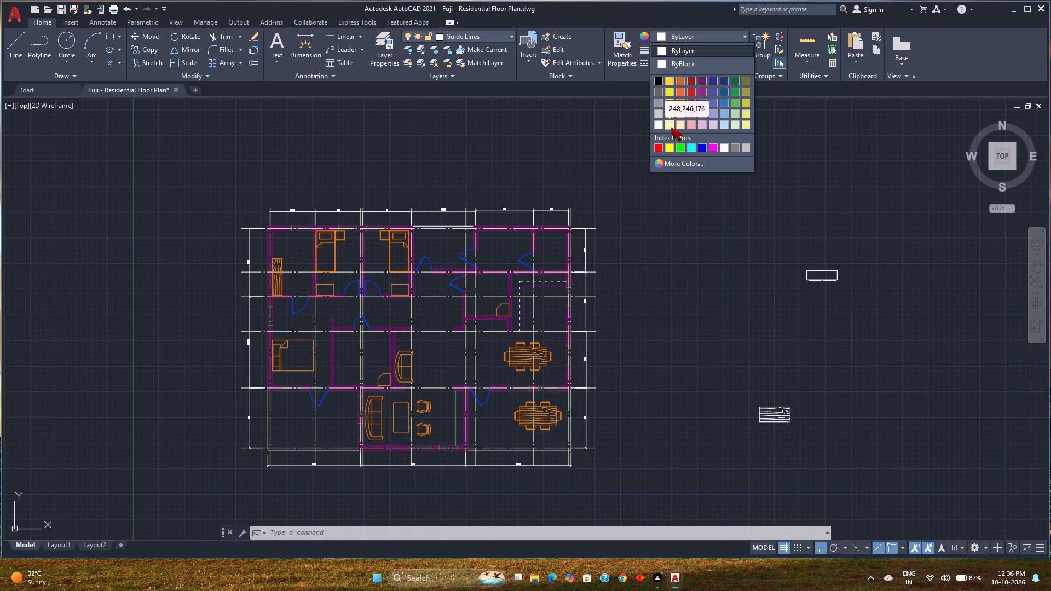
click(733, 149)
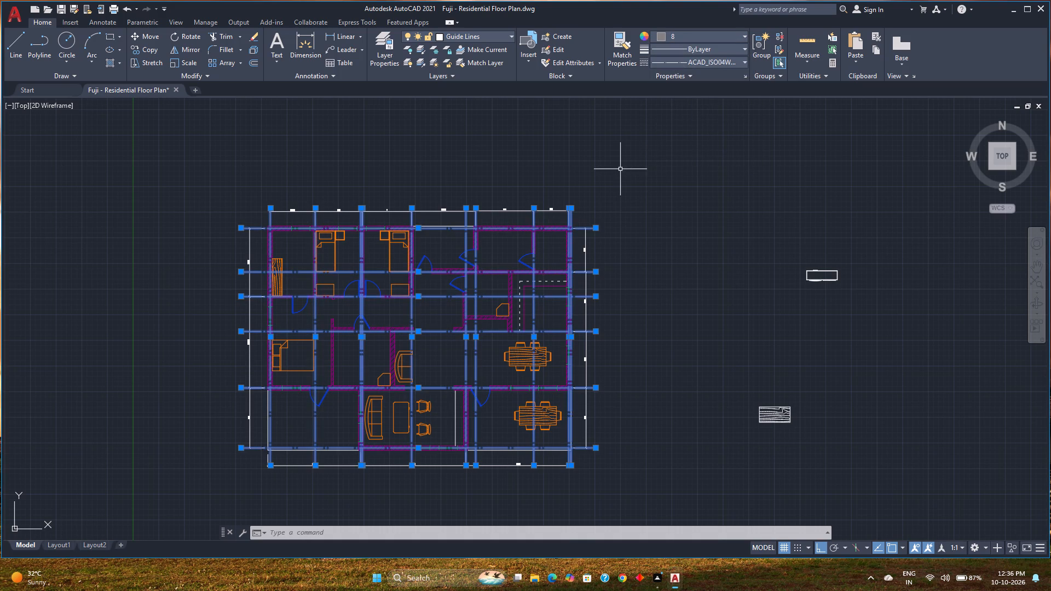
key(Escape)
Turn off the Guide Lines layer.
scroll(611, 160, up, 3)
middle_drag(537, 177, 700, 129)
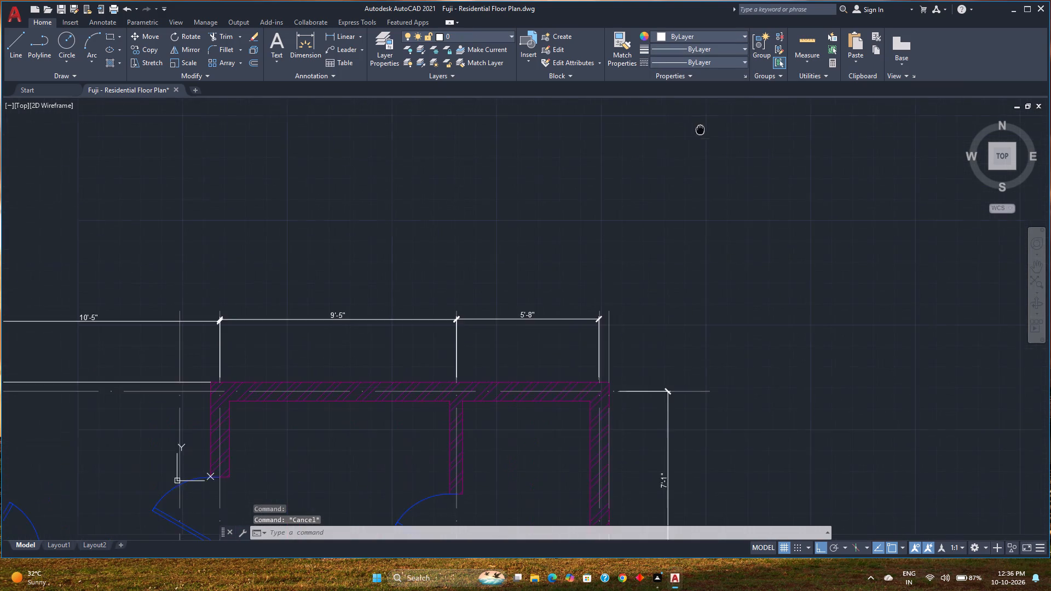
scroll(604, 171, down, 1)
middle_drag(604, 171, 635, 142)
scroll(557, 175, down, 1)
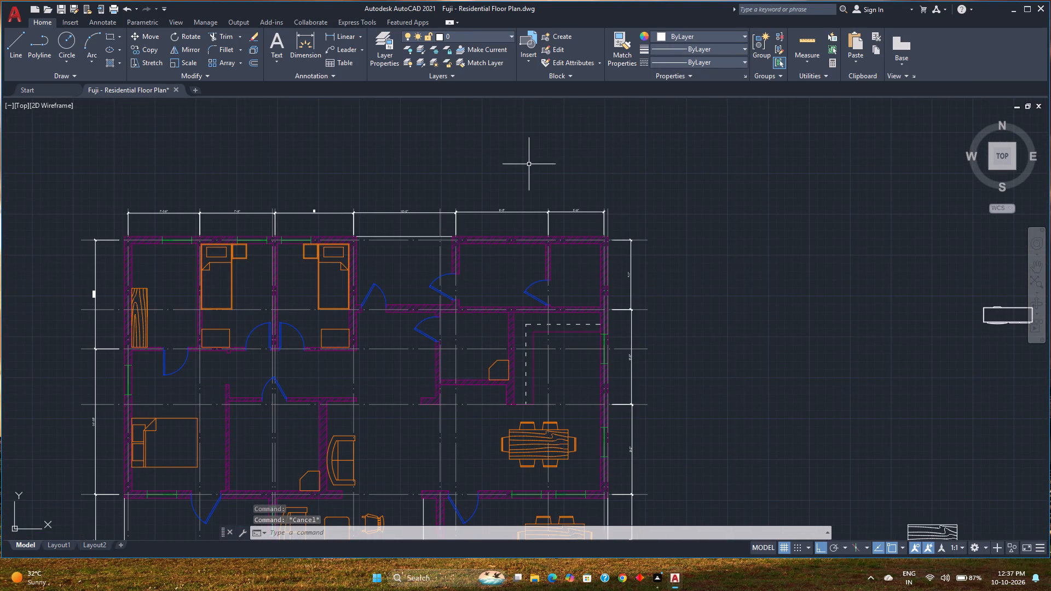
click(488, 37)
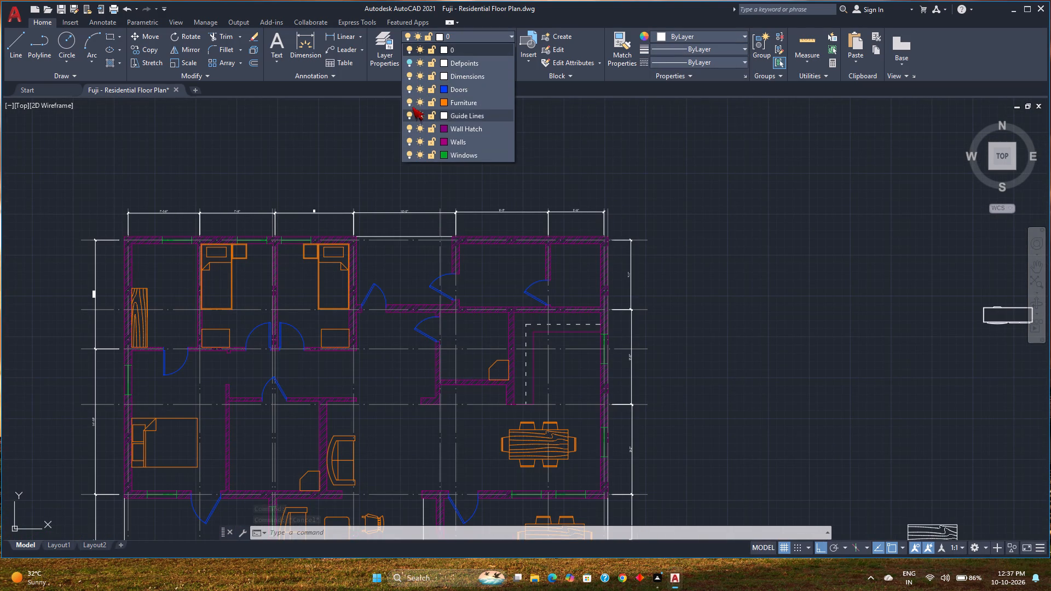
click(408, 115)
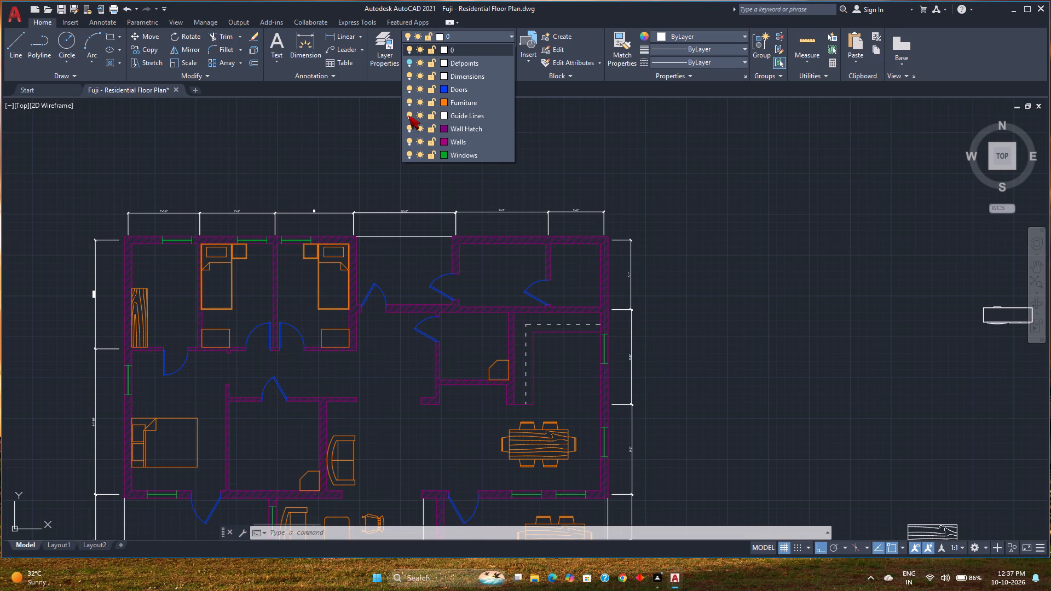
key(Escape)
Save the floor plan drawing.
scroll(428, 208, down, 1)
middle_drag(428, 209, 477, 150)
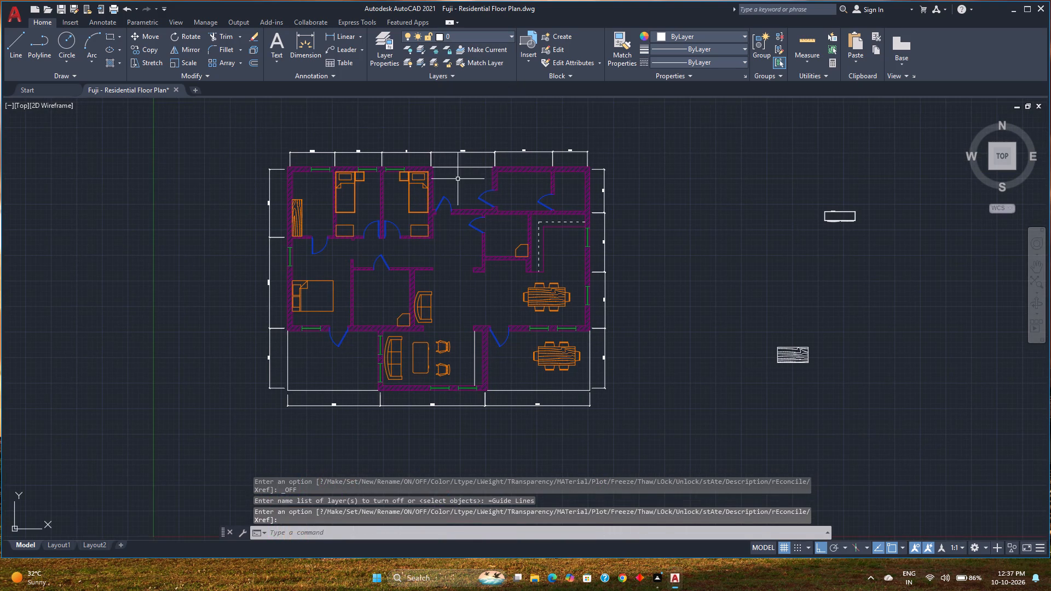
key(ctrl+s)
scroll(426, 217, up, 1)
middle_drag(426, 217, 430, 256)
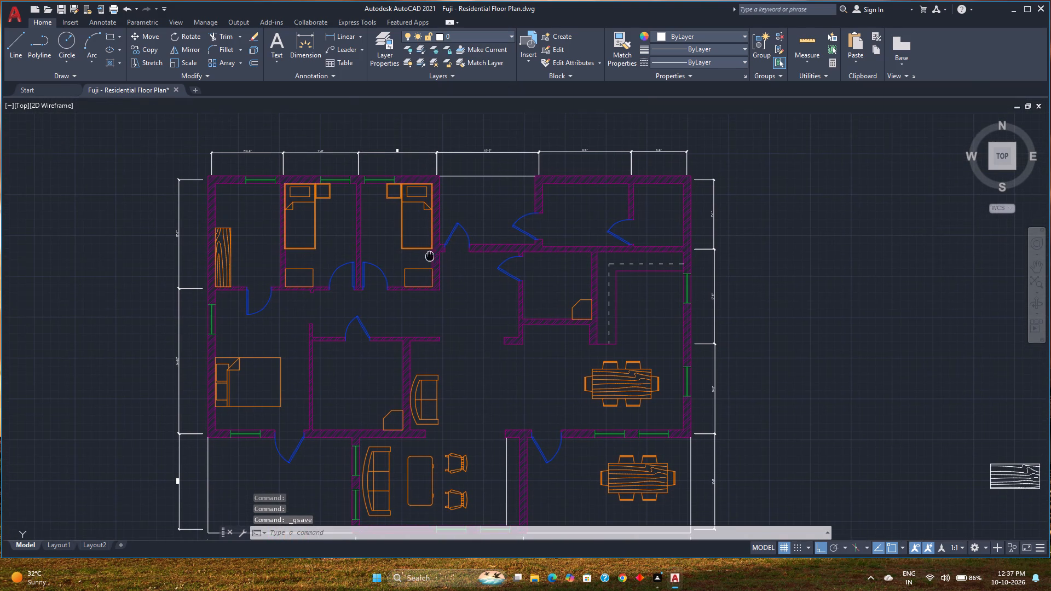
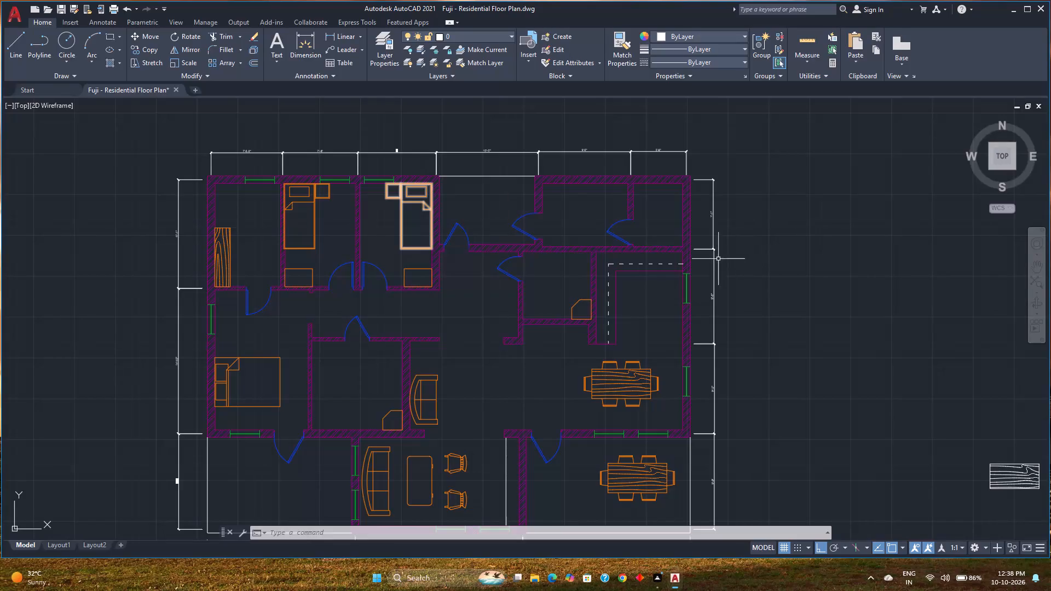
Save the floor plan drawing again.
key(space)
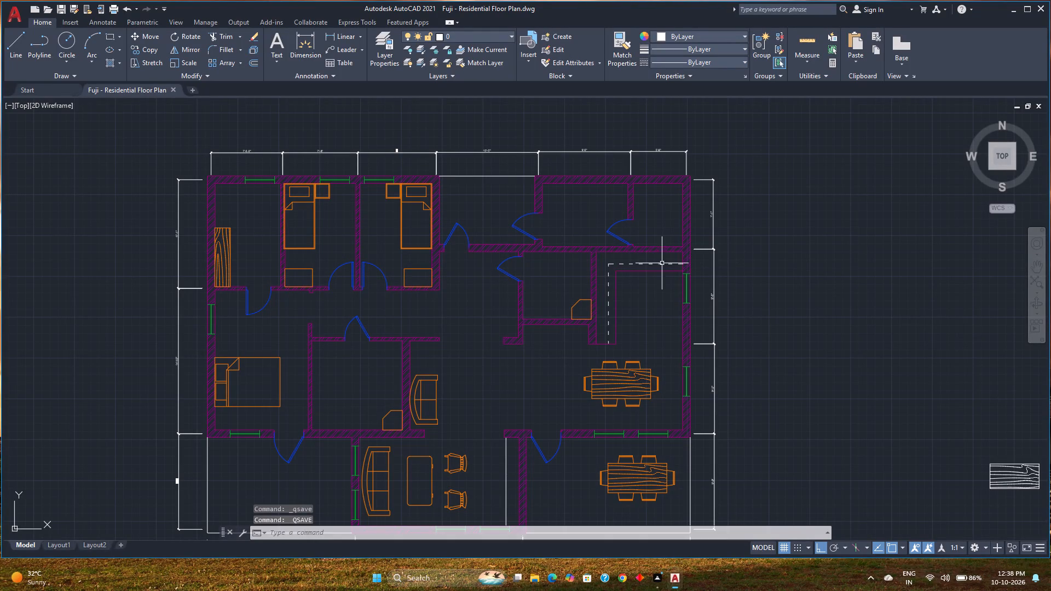
Set the lineweight of the dashed L-shaped line along the counter to 0.25 mm and clear the selection.
click(652, 263)
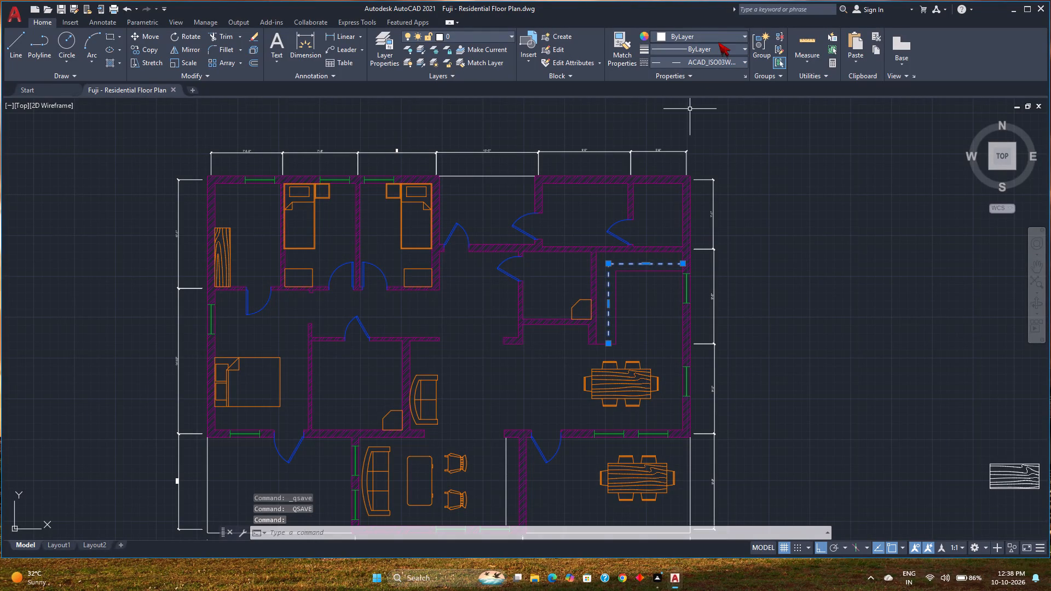
click(713, 48)
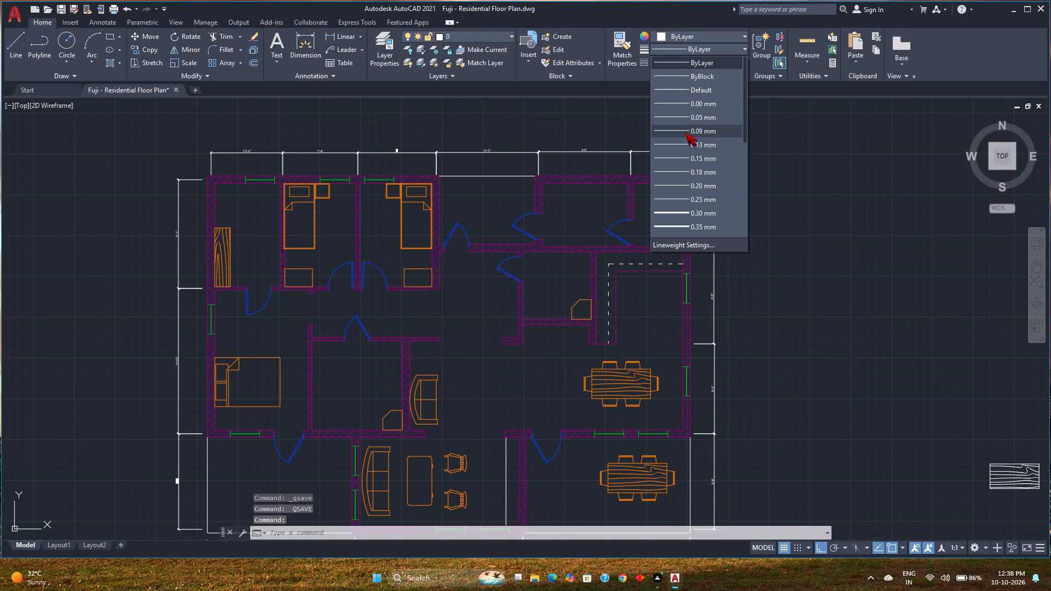
click(682, 198)
key(Escape)
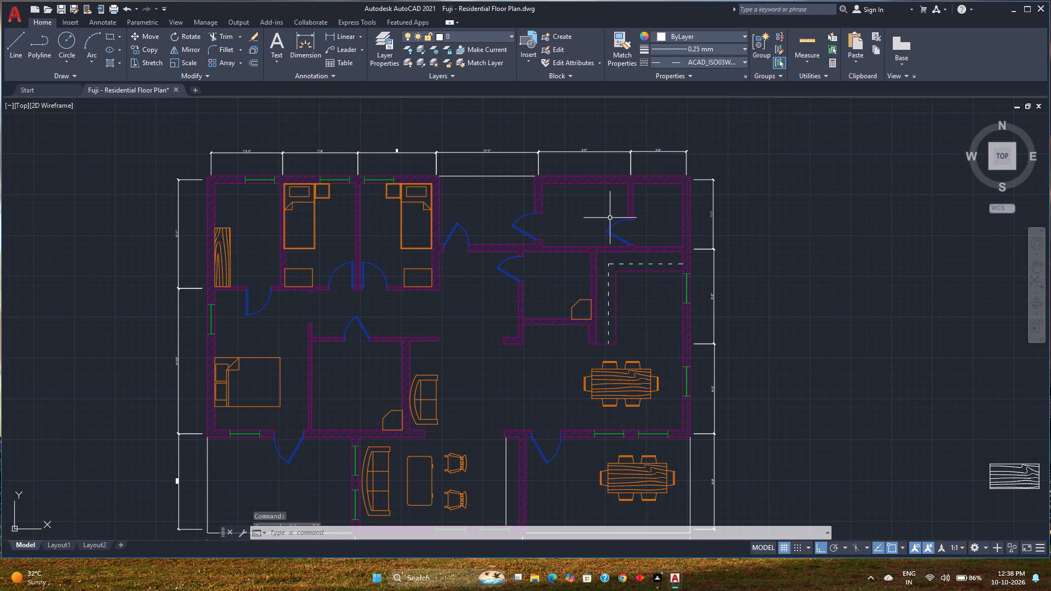
Save the floor plan drawing with the new lineweight.
middle_drag(571, 261, 644, 205)
scroll(644, 205, down, 2)
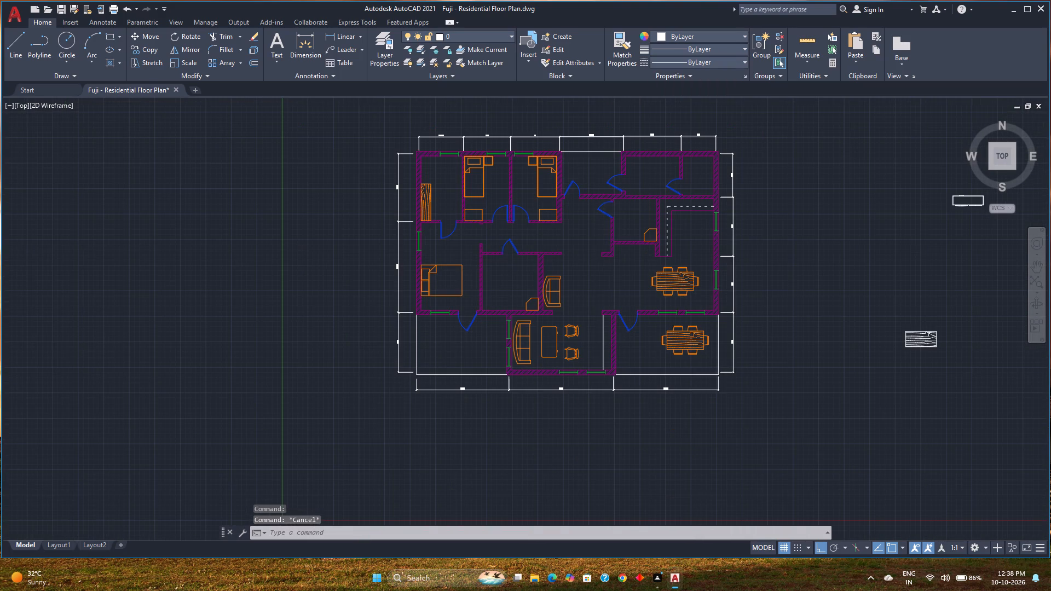
scroll(644, 205, down, 1)
scroll(644, 205, up, 4)
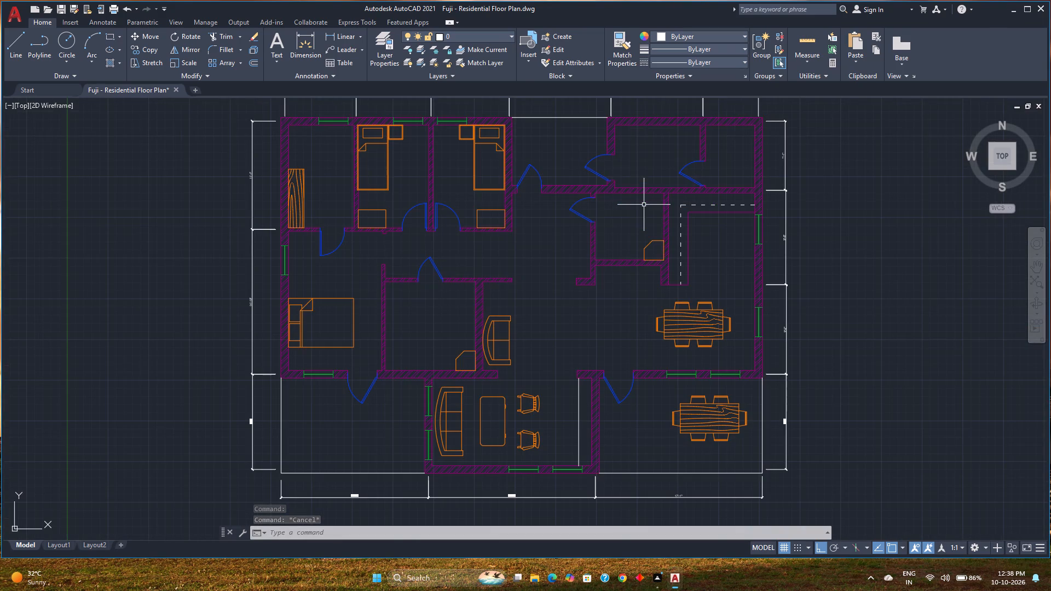
middle_drag(645, 205, 628, 233)
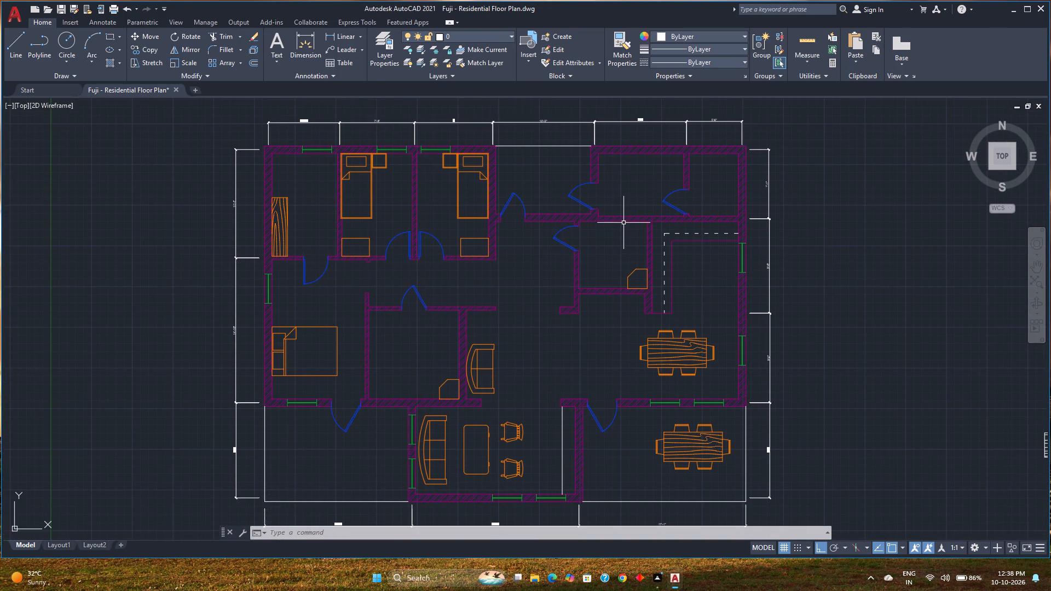
key(ctrl+s)
Draw a rectangle 2'10" wide and 1'10" high in the open floor area between the small sofa and the dining table.
middle_drag(616, 218, 518, 196)
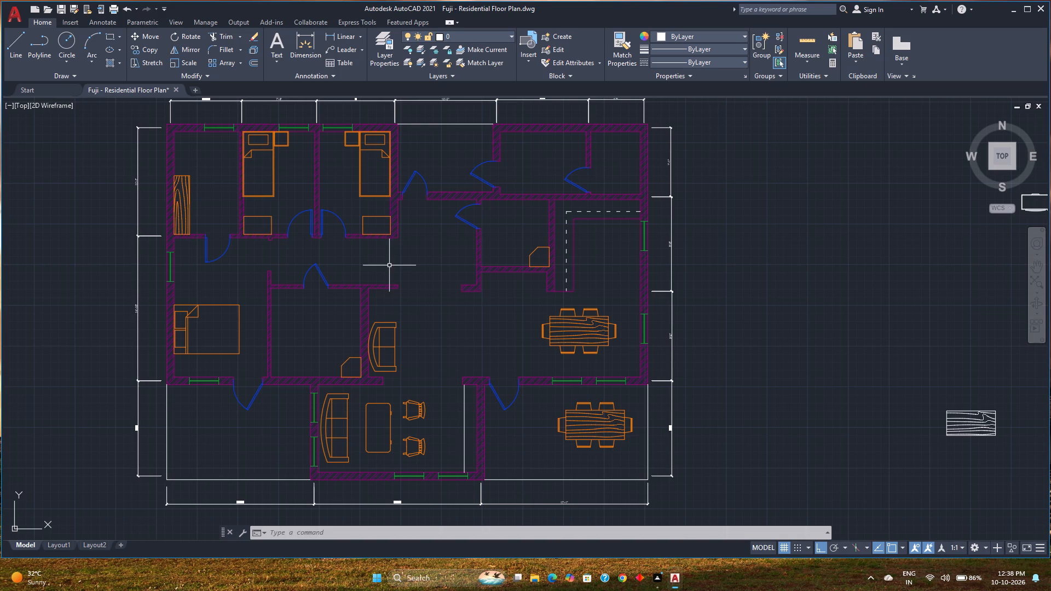
scroll(438, 310, up, 2)
middle_drag(438, 309, 449, 283)
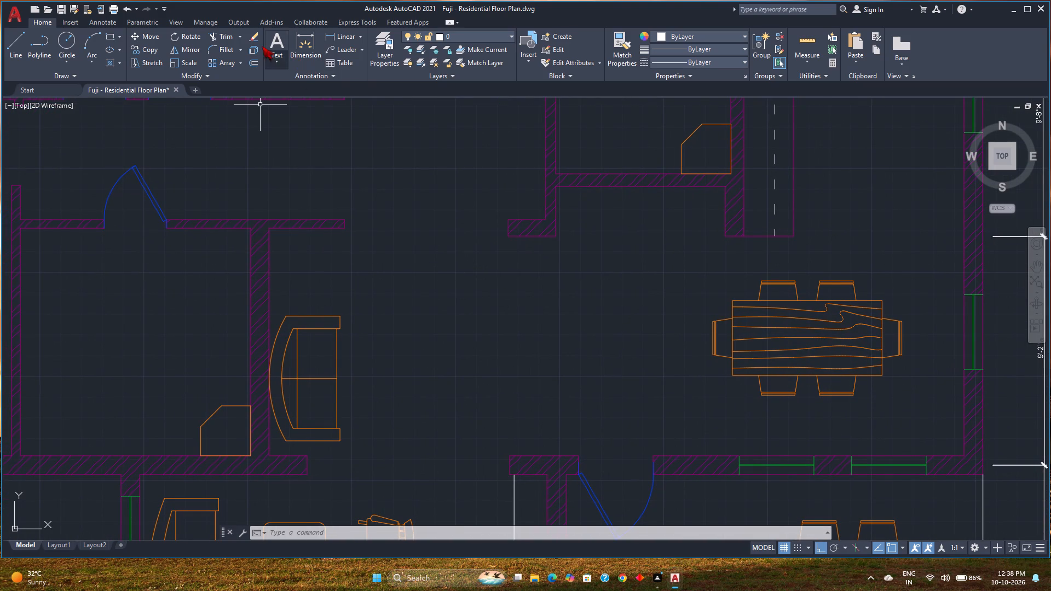
click(109, 33)
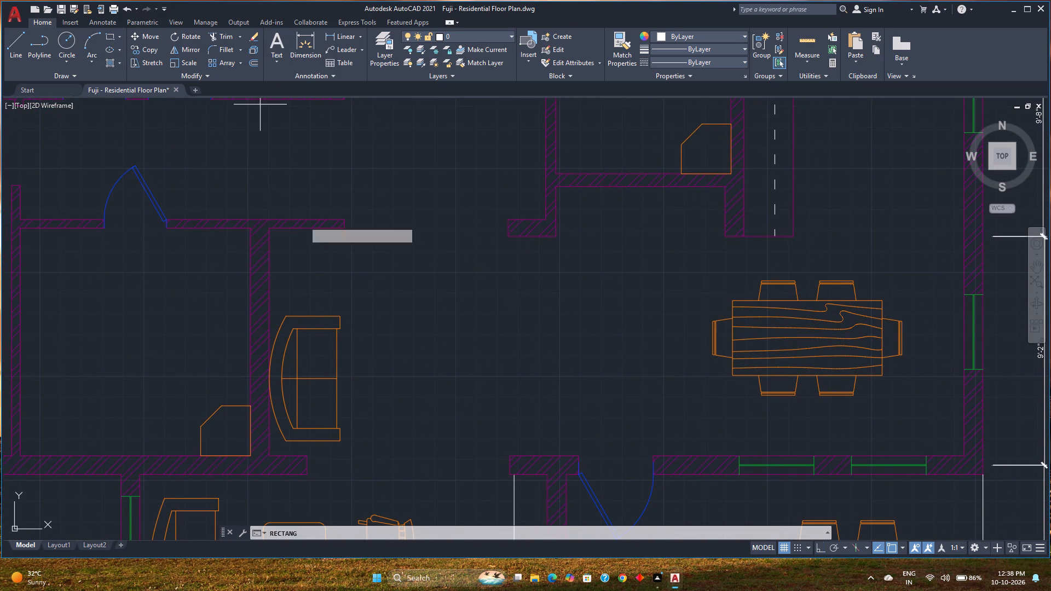
click(464, 373)
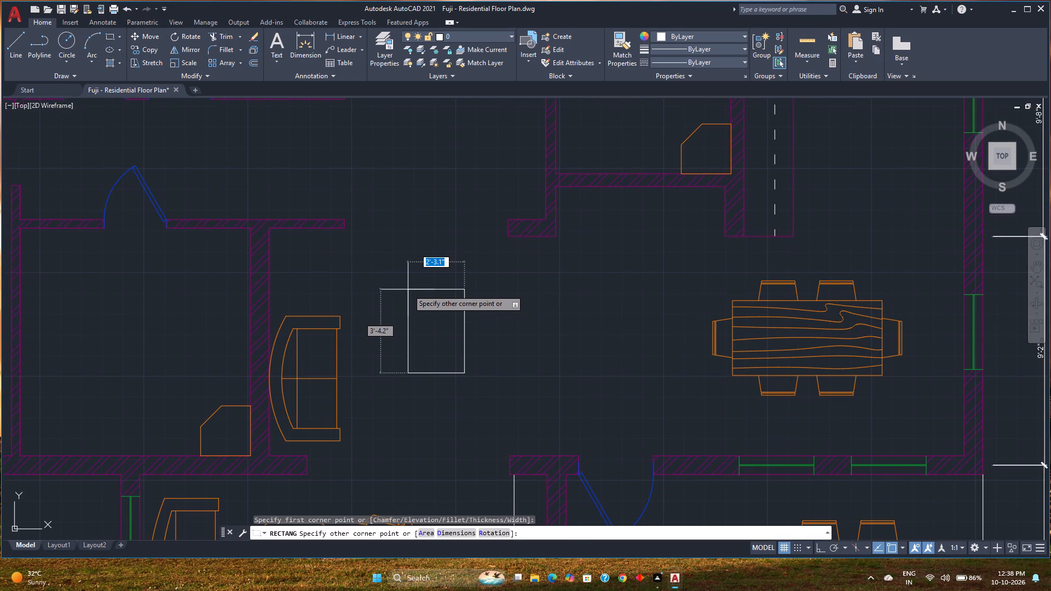
key(2)
text('10)
key(comma)
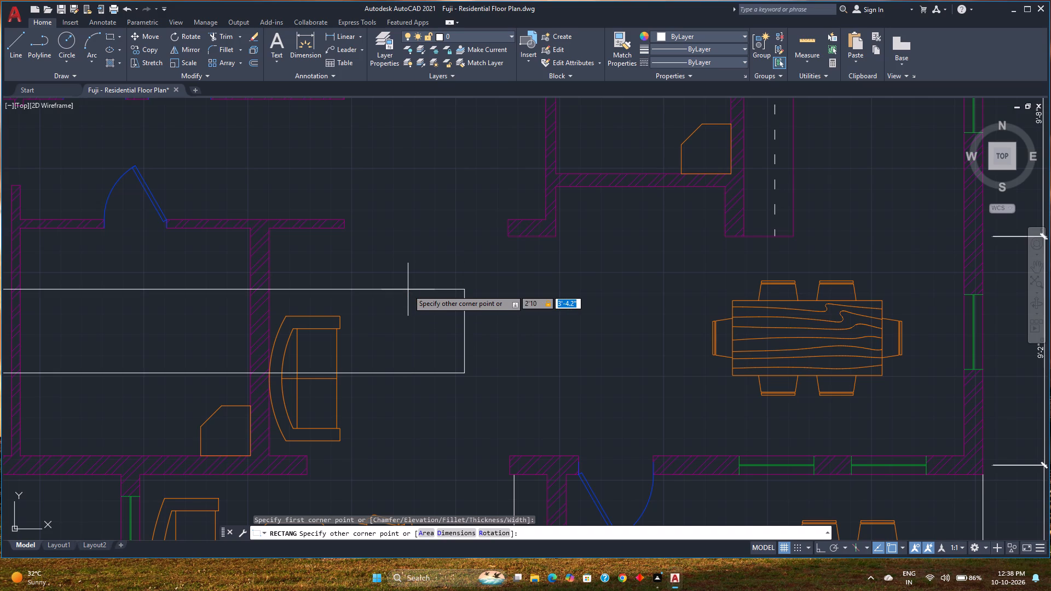
text(1')
text(10)
key(shift+quotedbl)
key(Return)
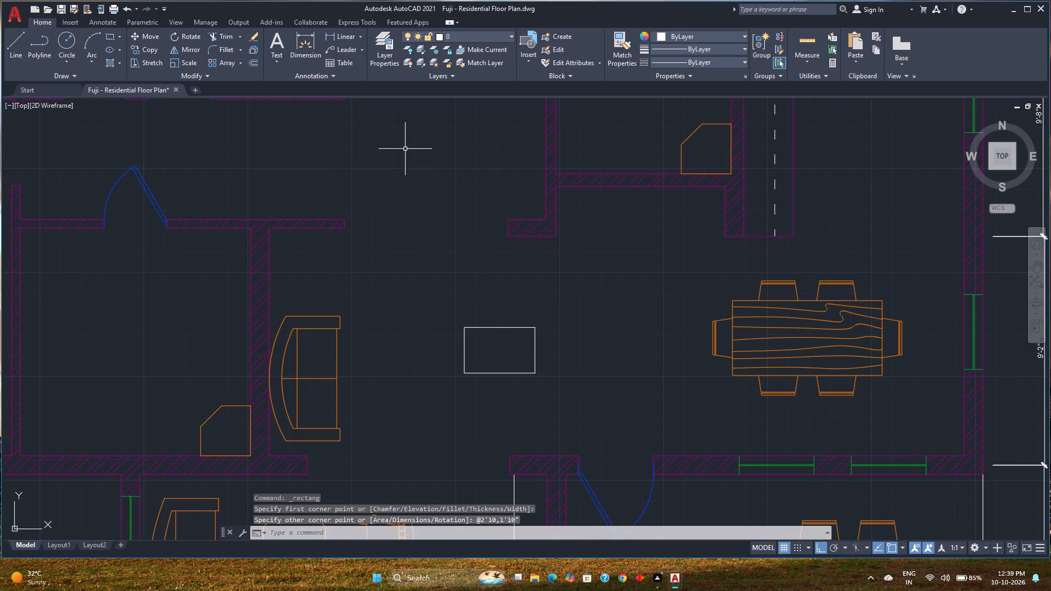
Offset the new rectangle inward by 1 inch.
click(253, 62)
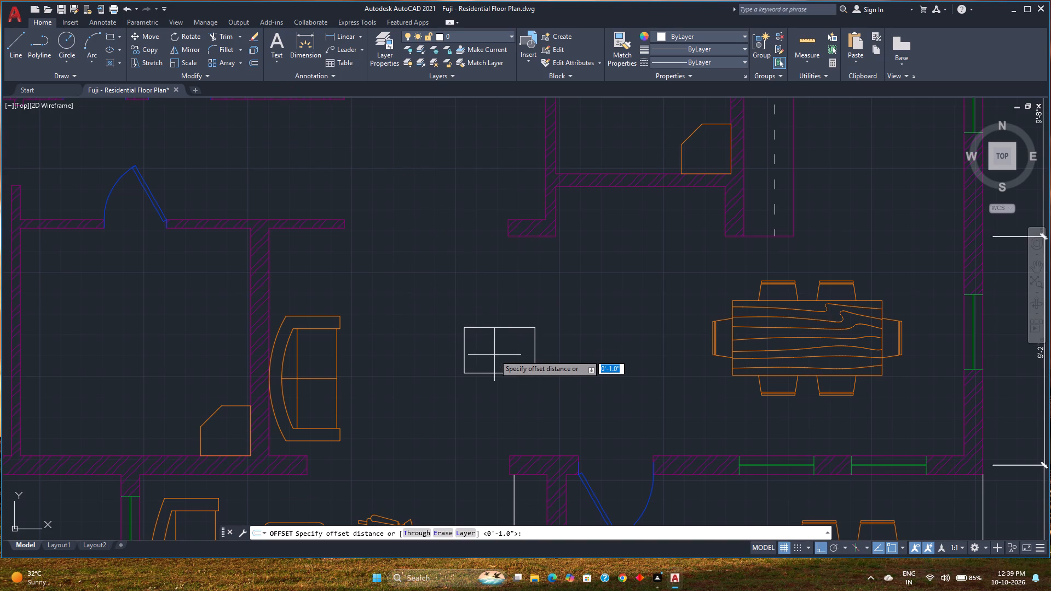
key(1)
key(Return)
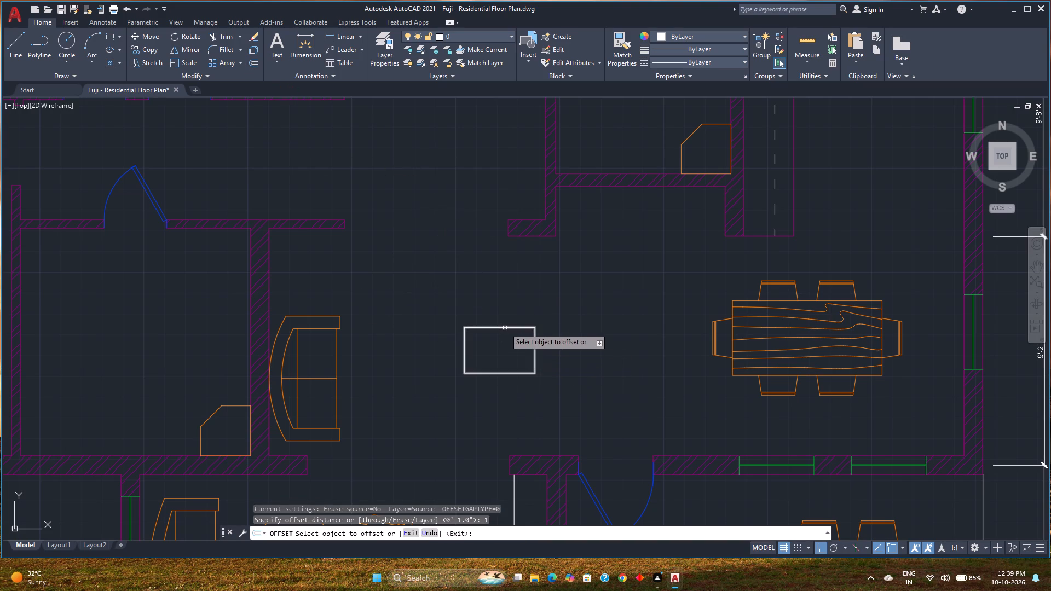
click(505, 328)
click(503, 350)
key(Escape)
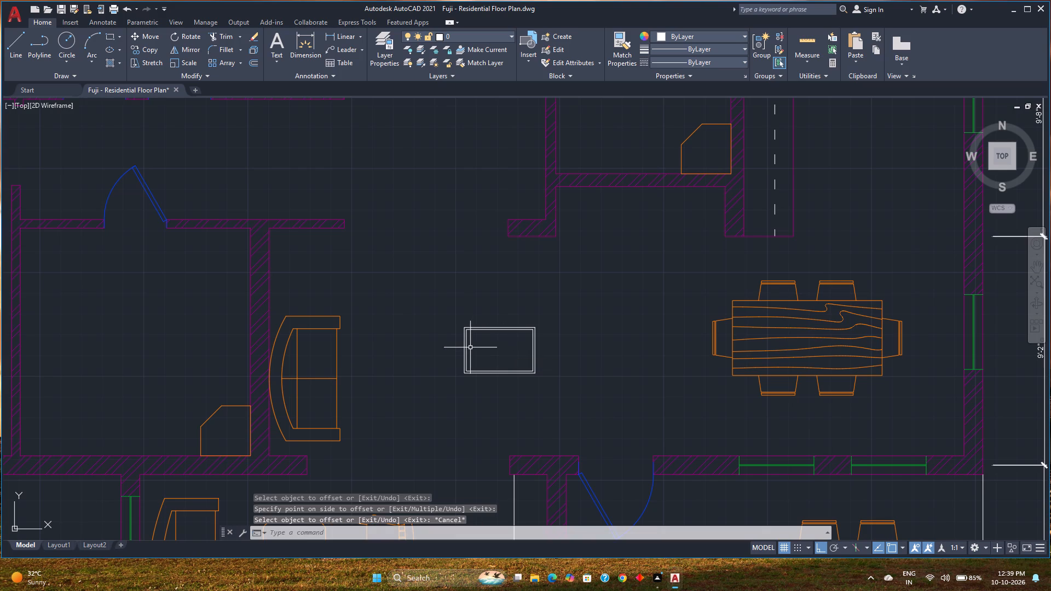
Explode the inner rectangle into separate lines.
click(466, 350)
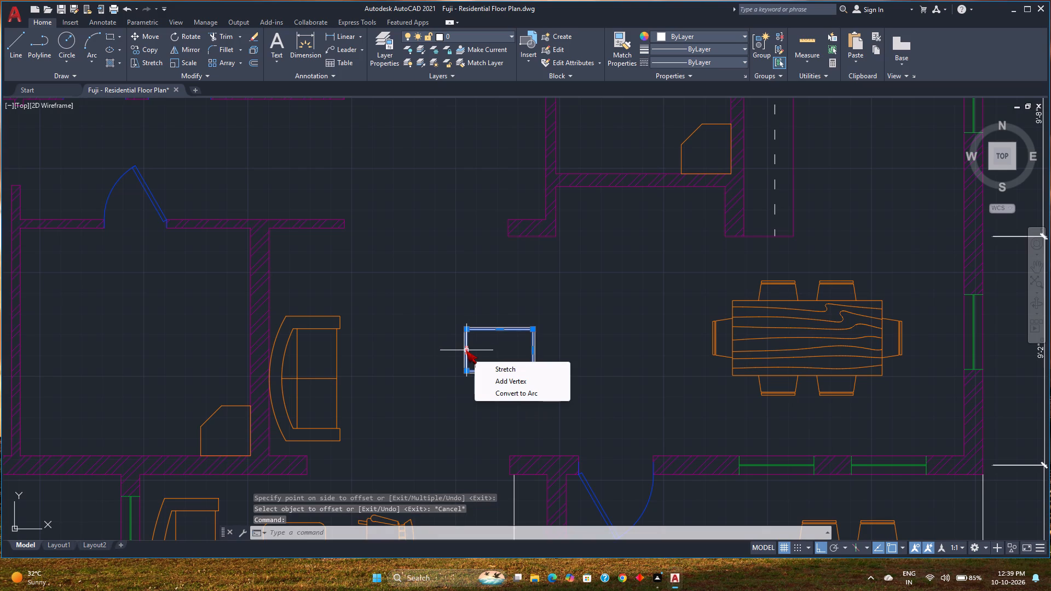
text(explo)
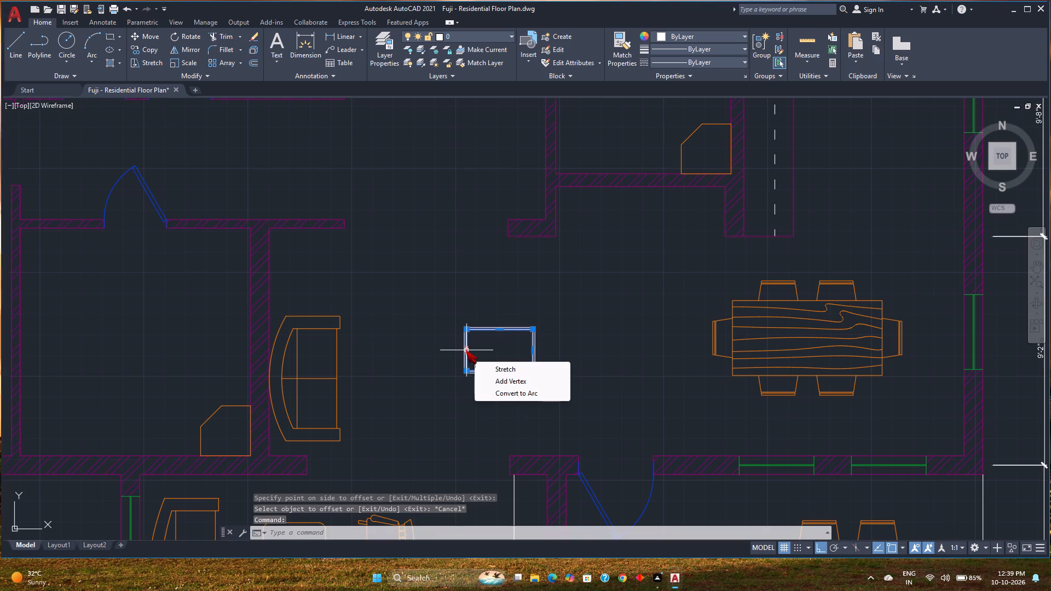
key(Escape)
text(explo)
key(Return)
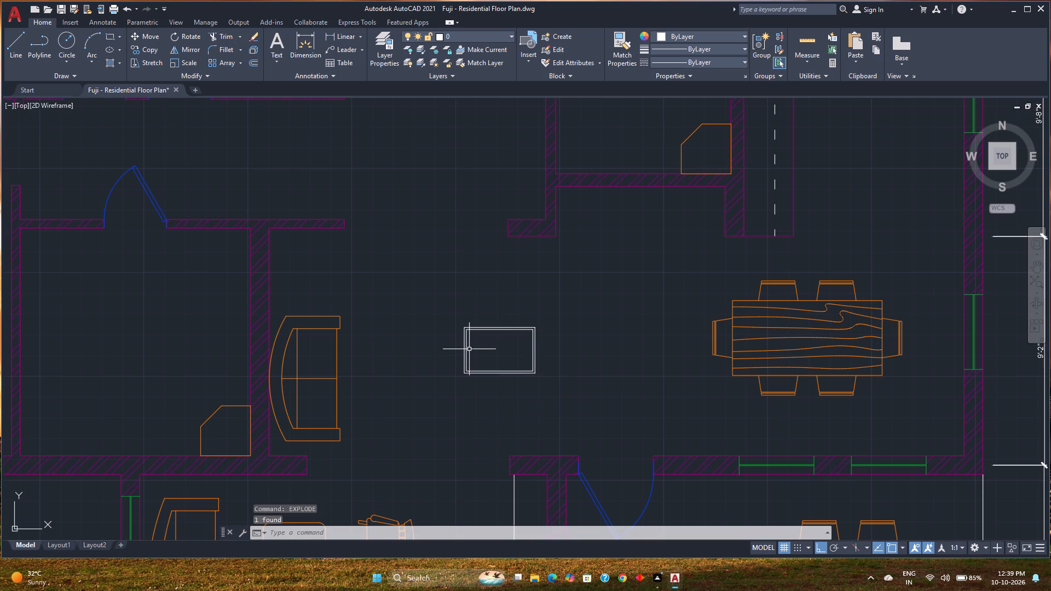
Offset both short sides of the inner rectangle inward by 2 inches.
scroll(478, 343, up, 3)
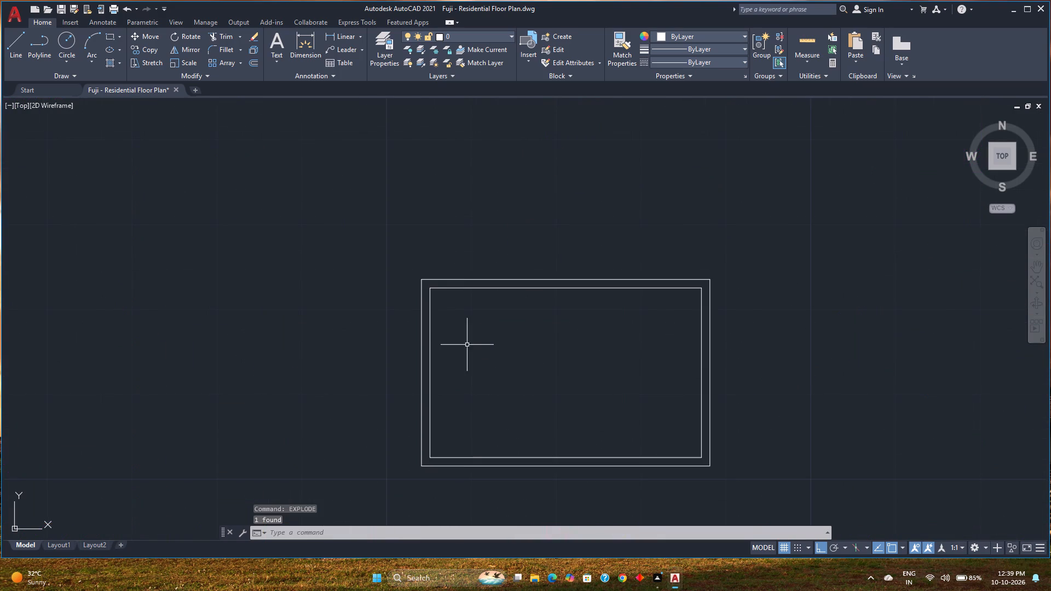
click(249, 59)
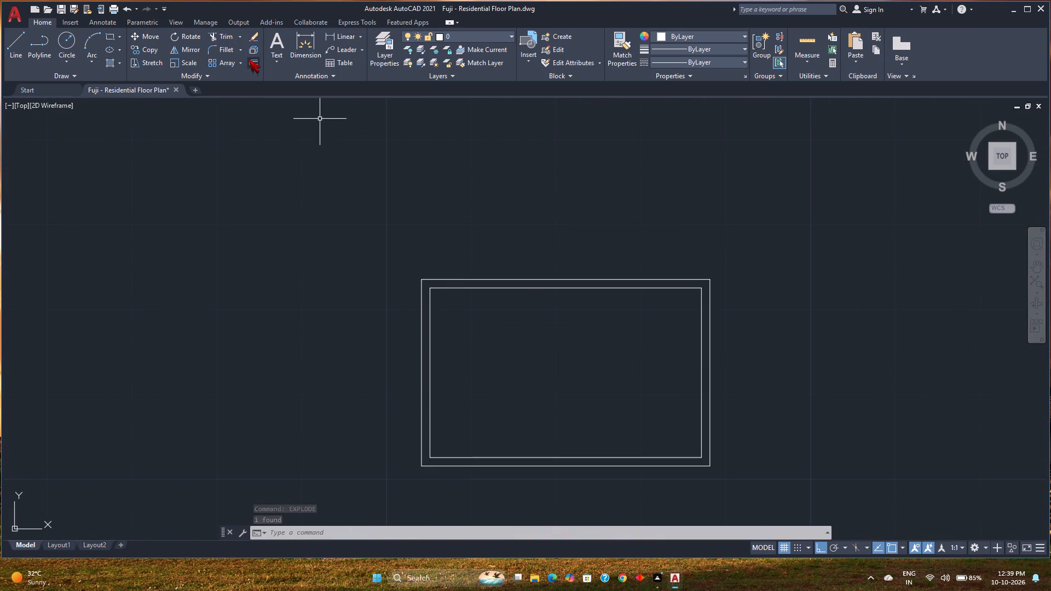
key(2)
key(Return)
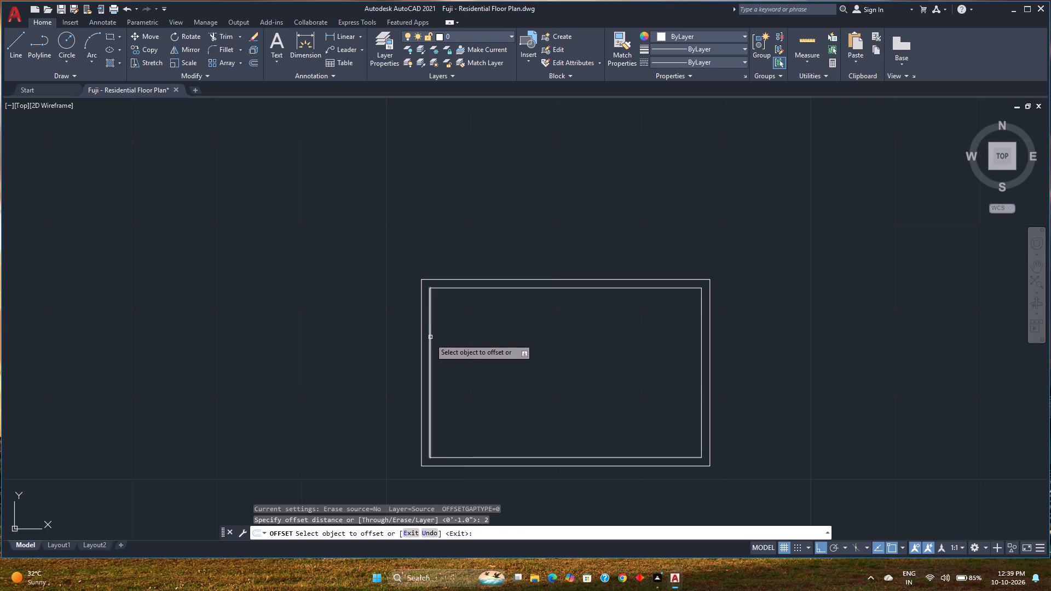
click(430, 339)
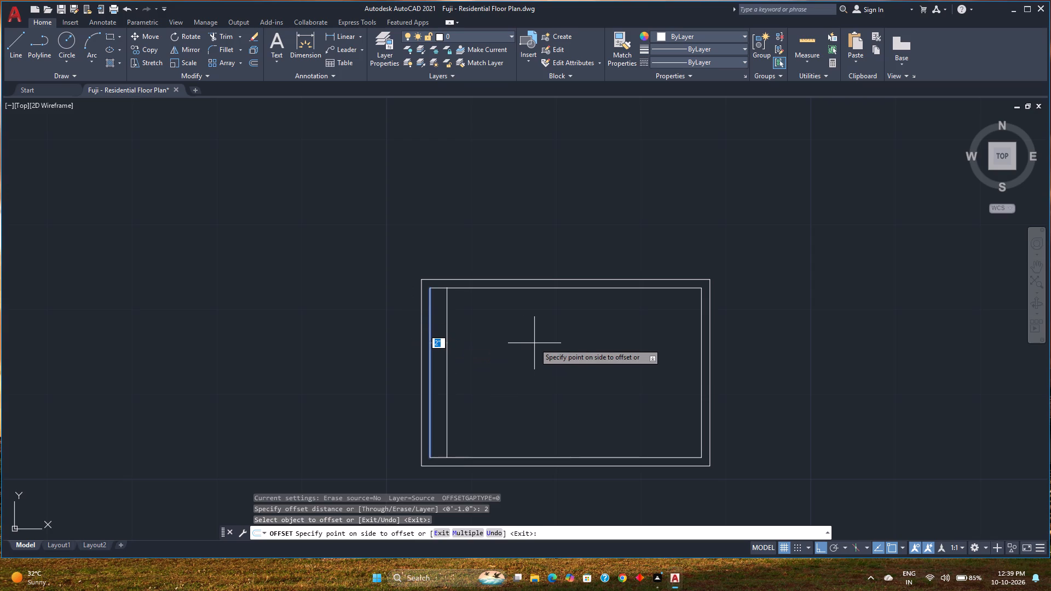
click(534, 343)
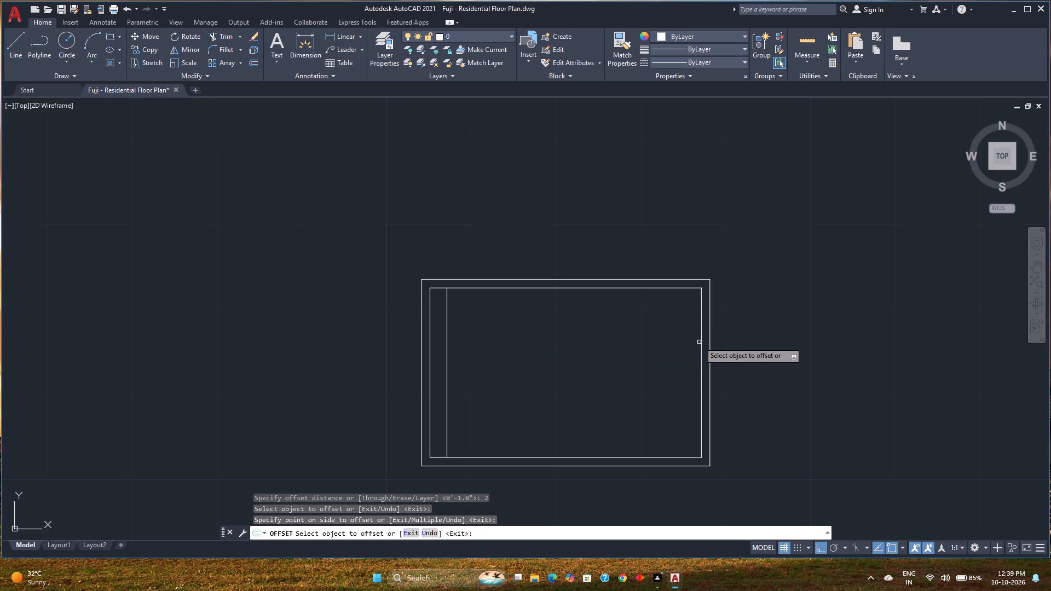
click(701, 335)
click(581, 335)
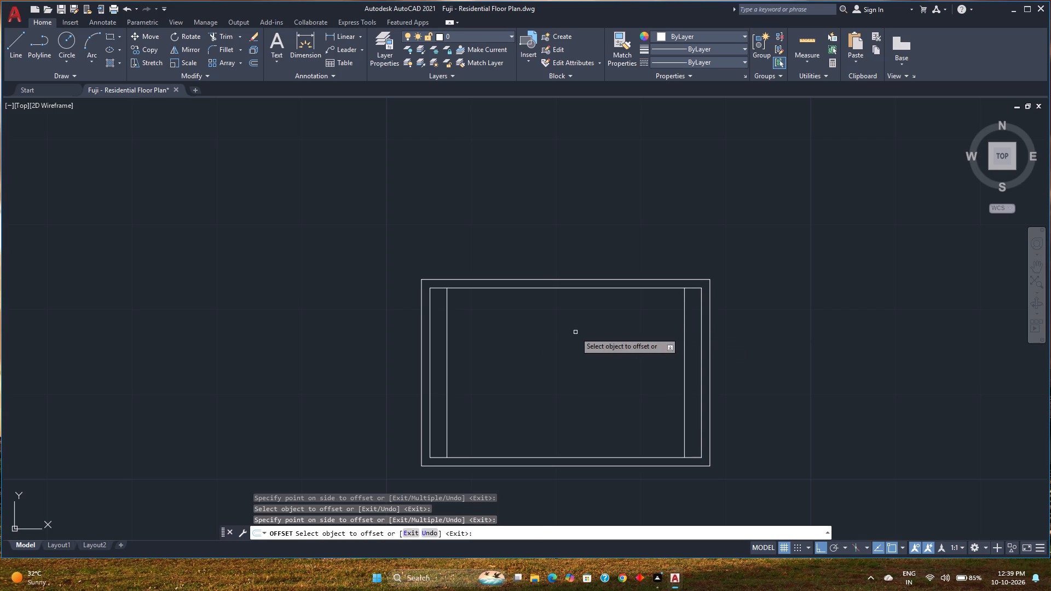
key(Escape)
Trim away the inner rectangle's original short sides and the ends of its long sides beyond the two new offset lines.
text(tr)
key(Return)
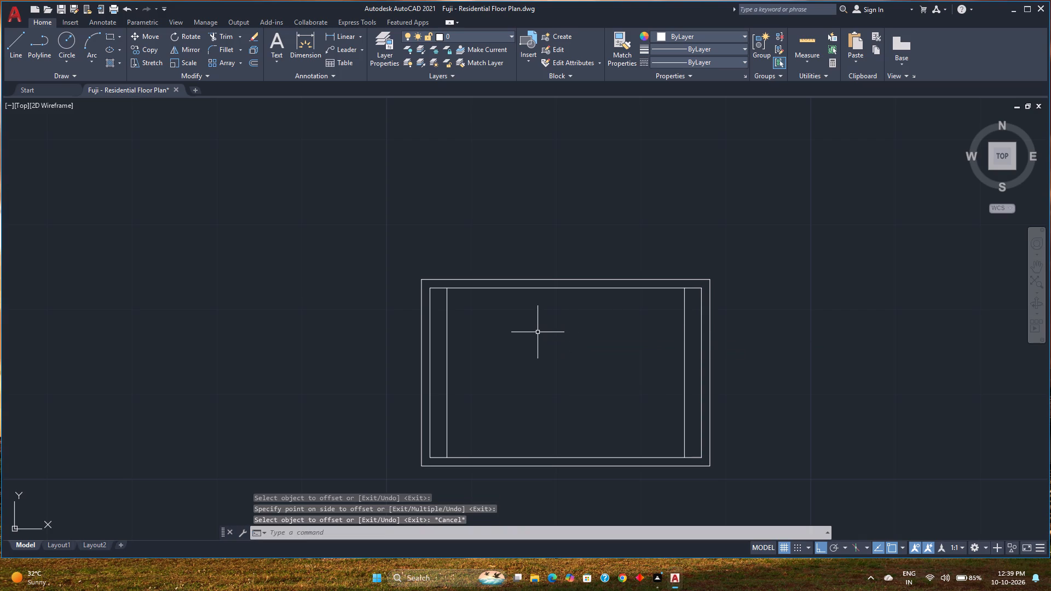
click(438, 287)
click(428, 299)
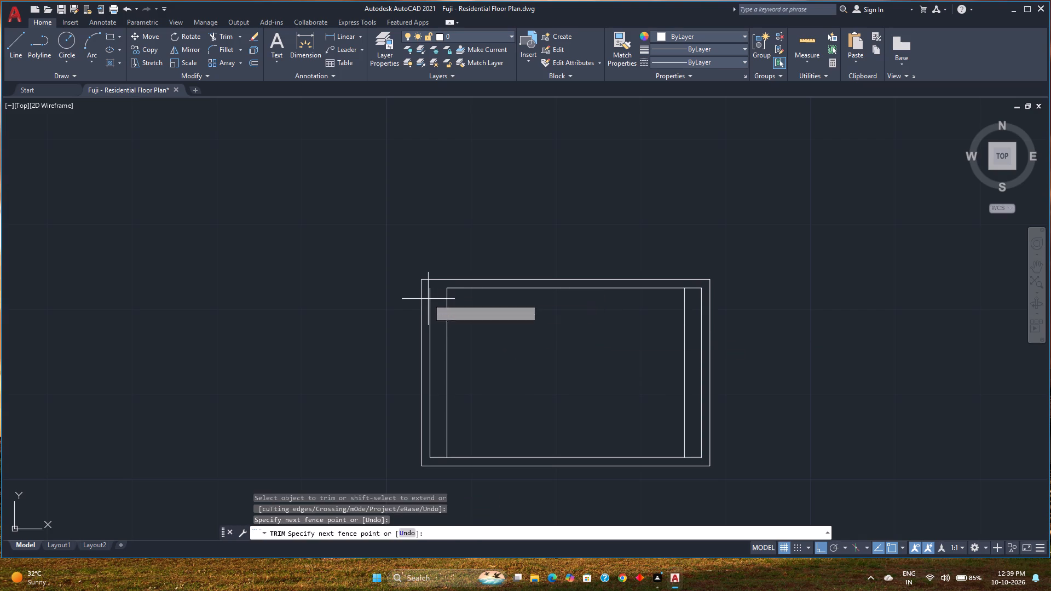
click(434, 298)
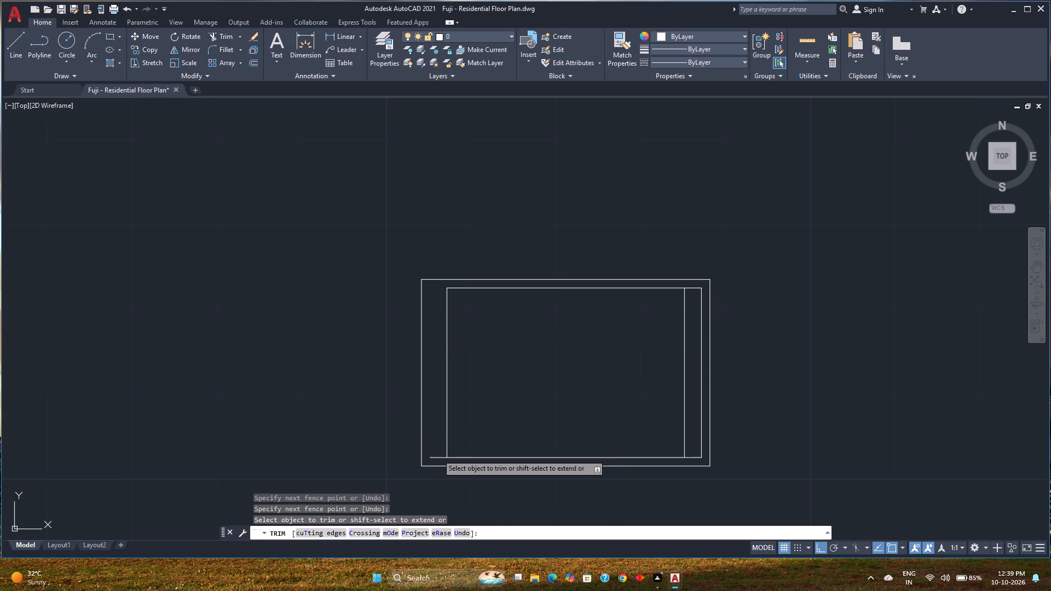
click(437, 454)
click(440, 461)
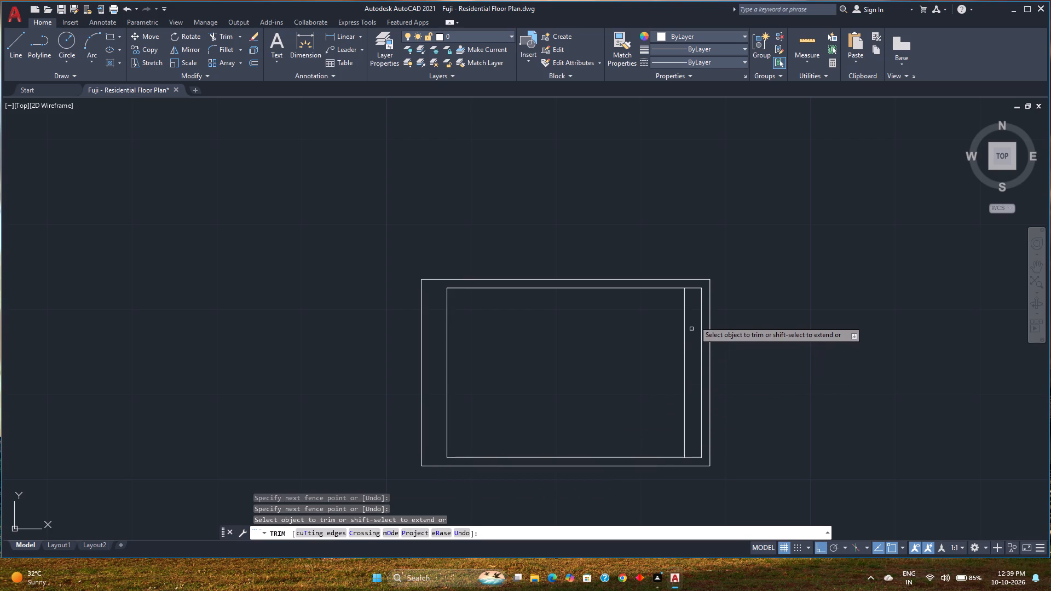
click(694, 286)
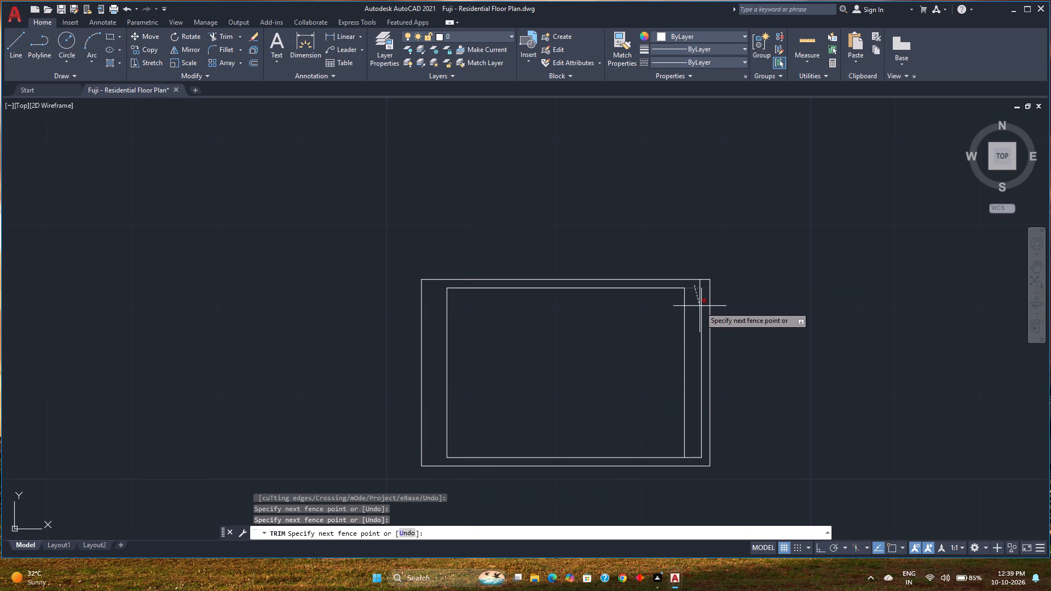
click(704, 321)
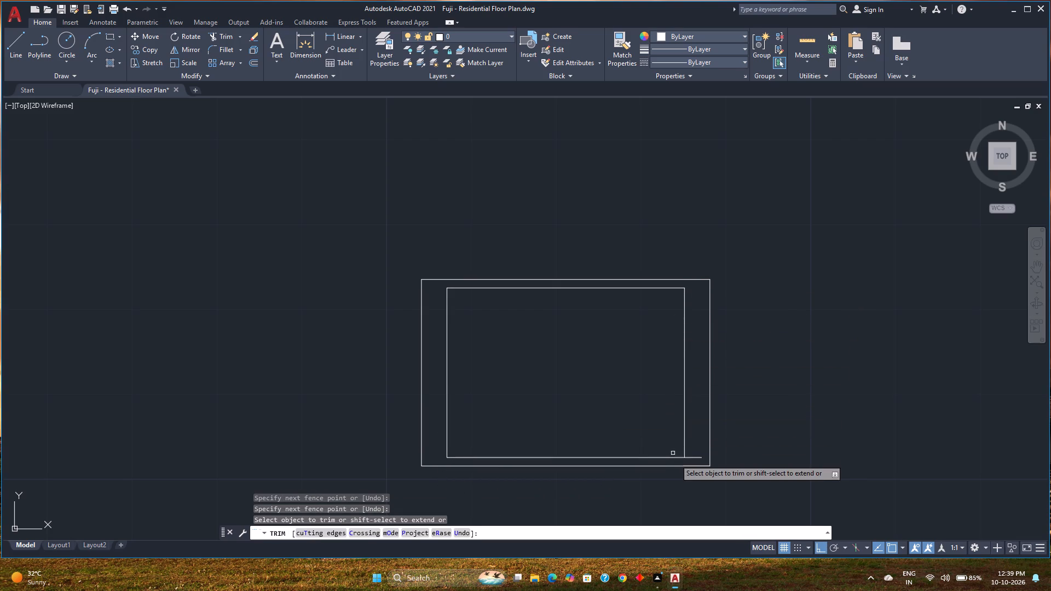
click(691, 461)
click(692, 447)
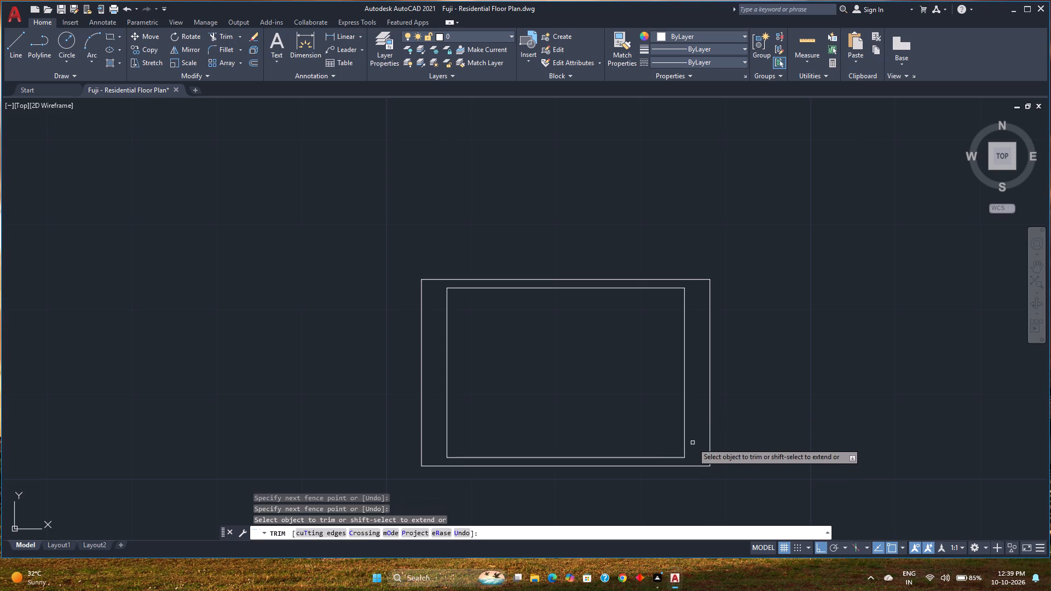
Offset the fixture's outer rectangle outward by 0.5 inch.
key(space)
scroll(692, 442, down, 1)
middle_drag(692, 442, 705, 419)
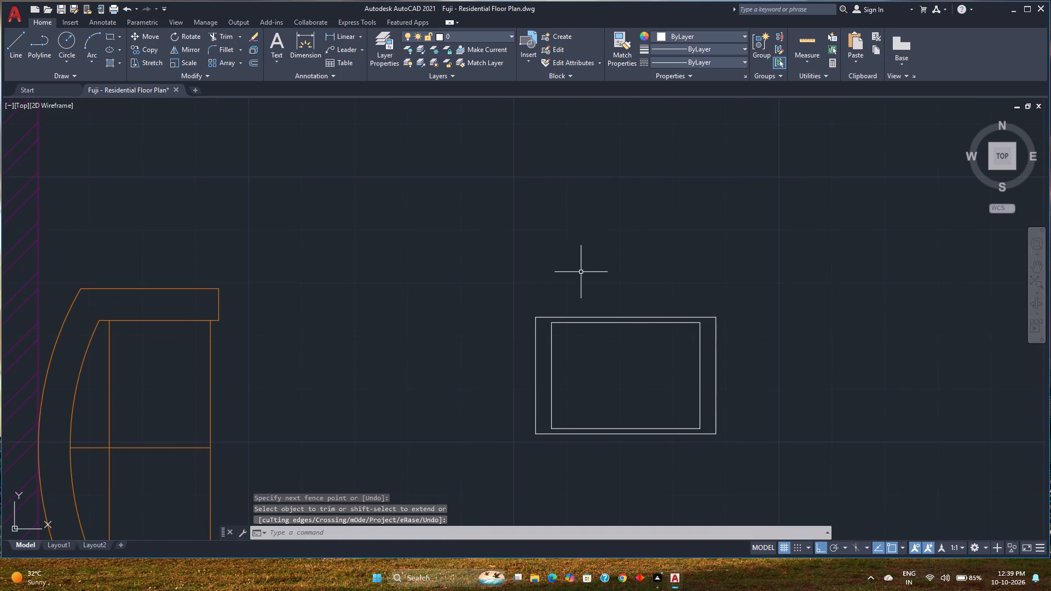
click(252, 63)
key(1)
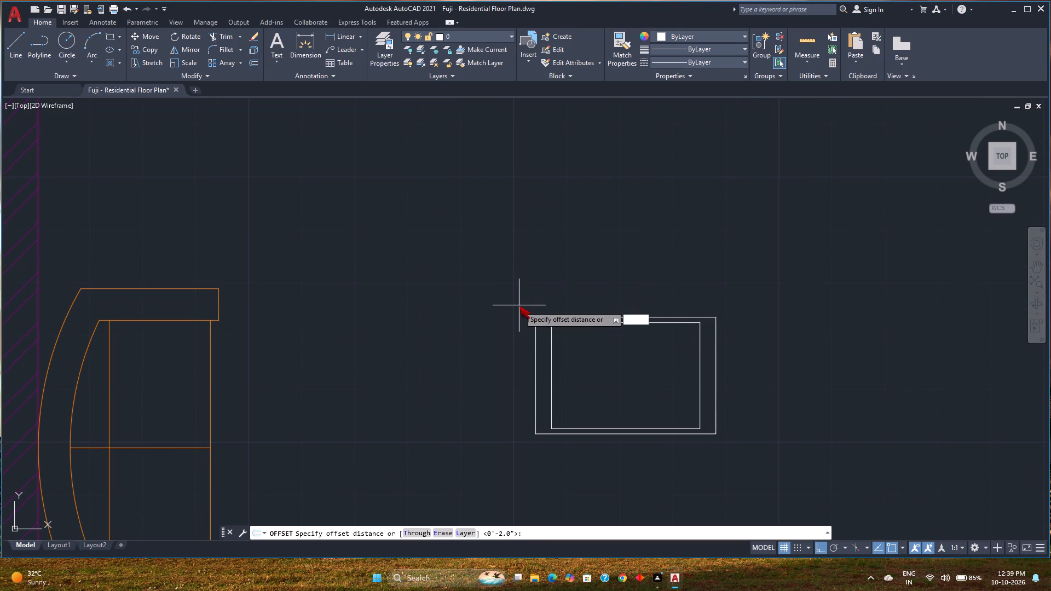
key(Return)
click(536, 329)
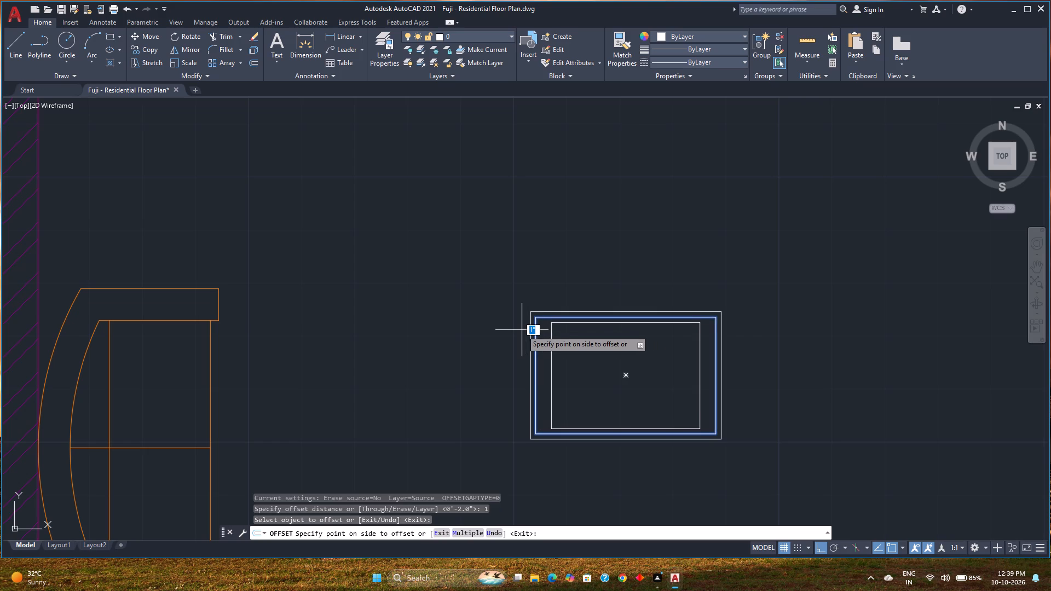
text(0.5)
key(Return)
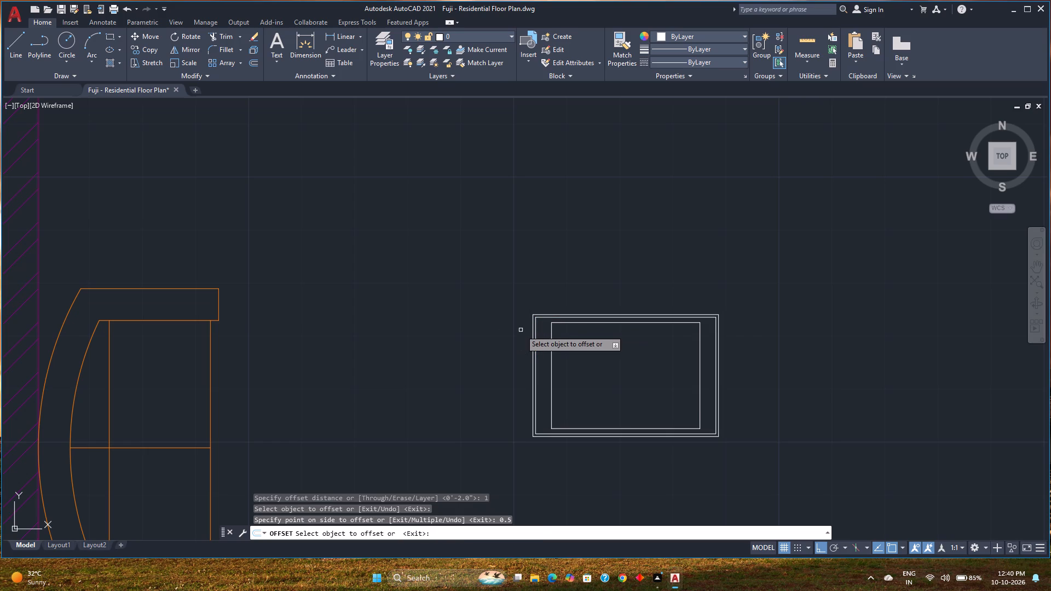
key(space)
Group all the rectangles and lines of the new fixture into one object.
scroll(745, 423, down, 1)
middle_drag(745, 423, 744, 395)
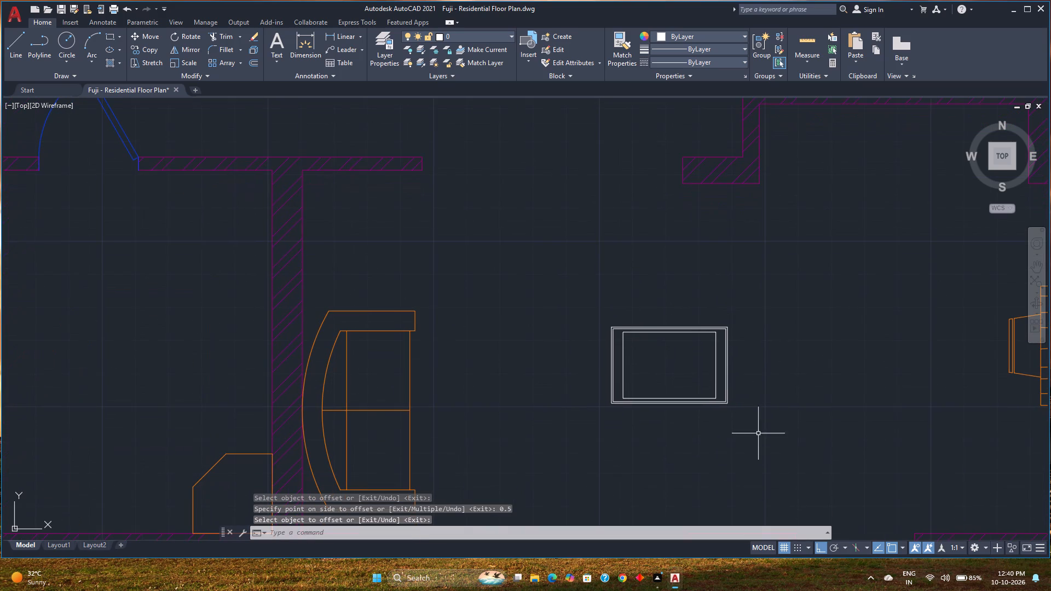
click(759, 444)
click(558, 279)
key(g)
key(Return)
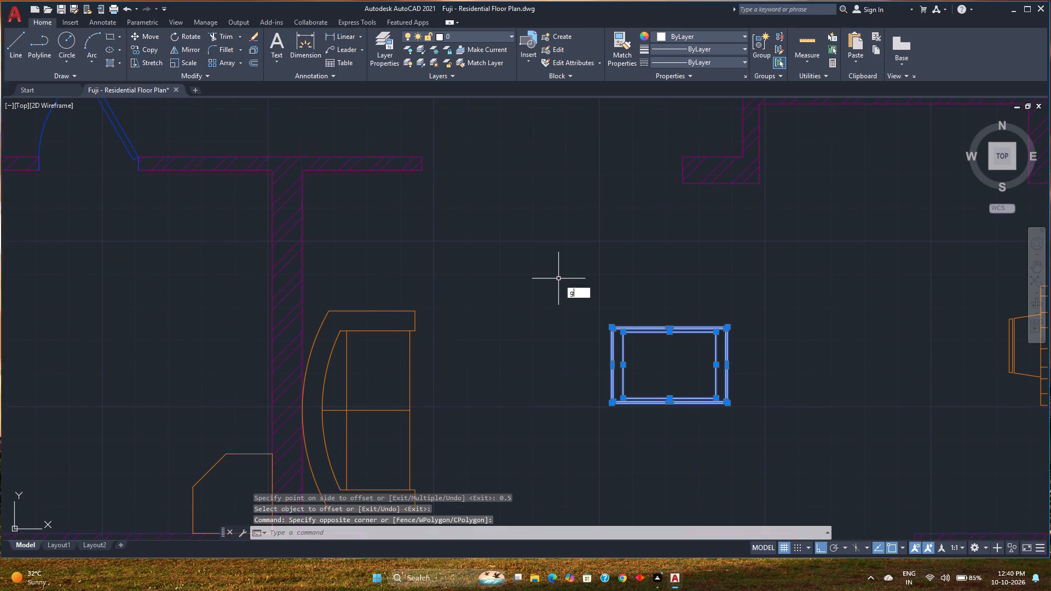
Rotate the grouped fixture 90 degrees about a point near its centre so its long sides stand vertical.
click(623, 327)
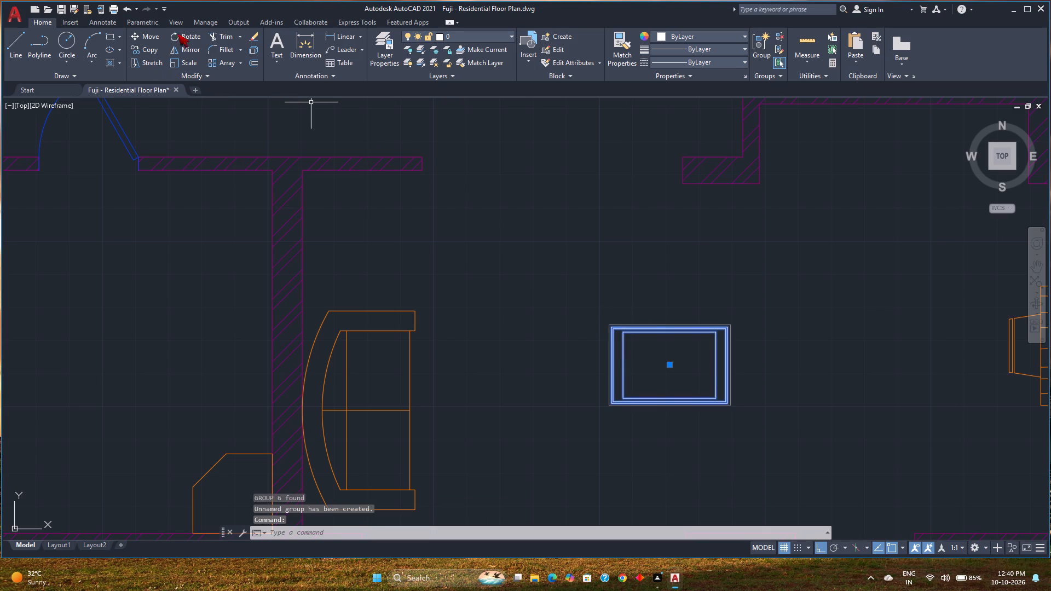
click(183, 36)
click(664, 364)
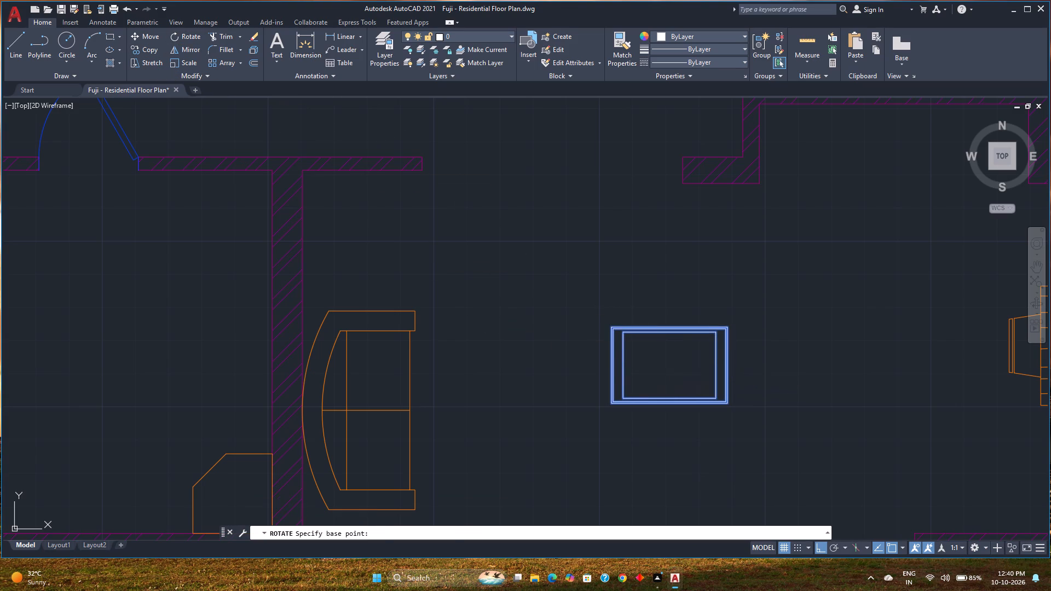
click(654, 276)
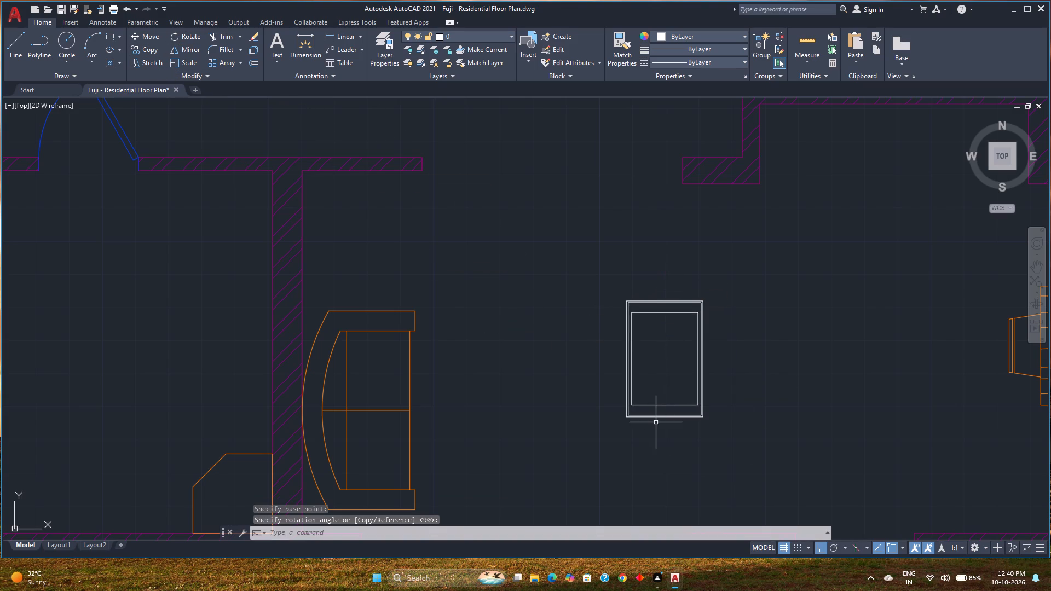
Assign the rotated fixture group to the Furniture layer.
click(770, 436)
click(615, 311)
click(461, 38)
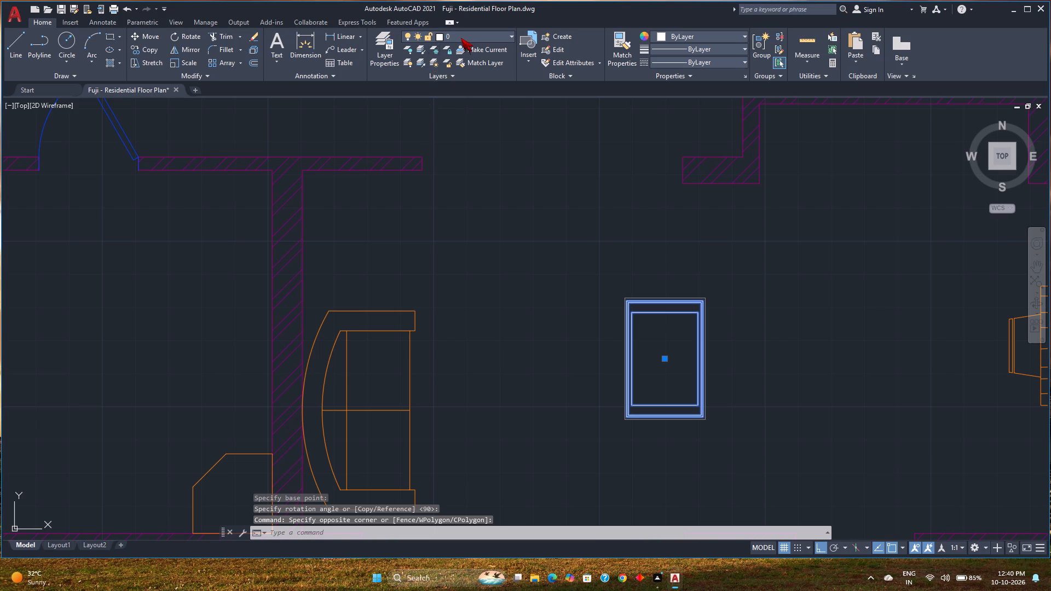
click(468, 106)
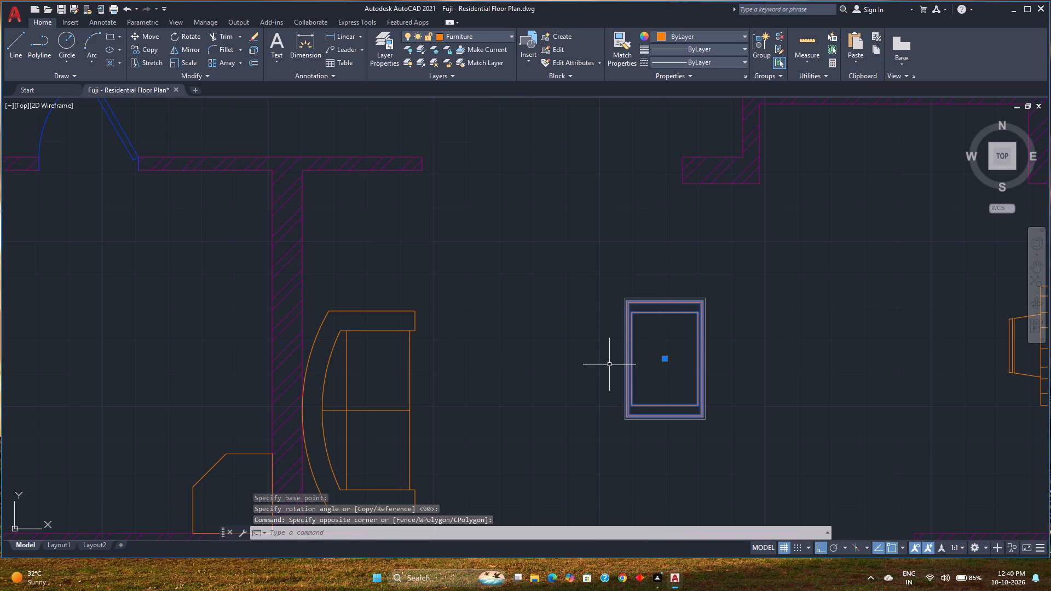
Move the fixture group about 4'-10" to sit in front of the two-seat sofa, level with the sofa's middle.
click(667, 359)
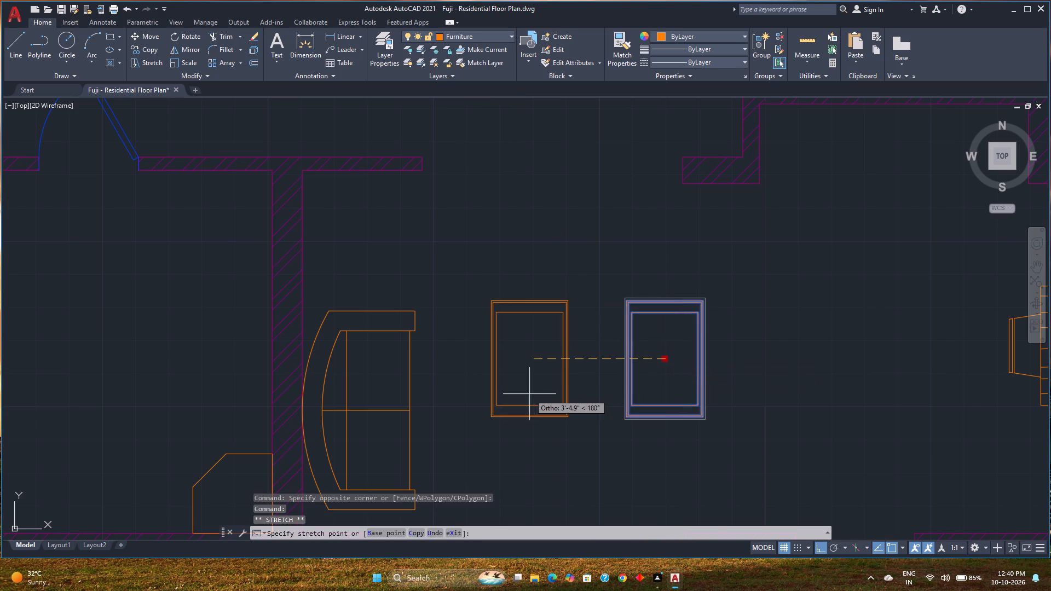
scroll(529, 394, down, 1)
middle_drag(529, 394, 583, 329)
key(F8)
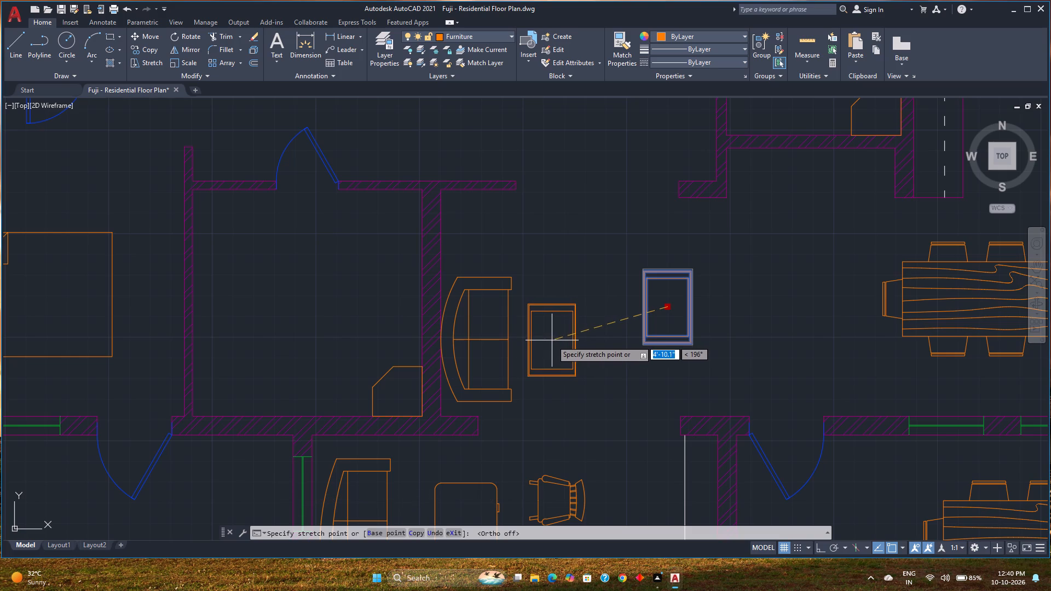
click(552, 340)
key(F8)
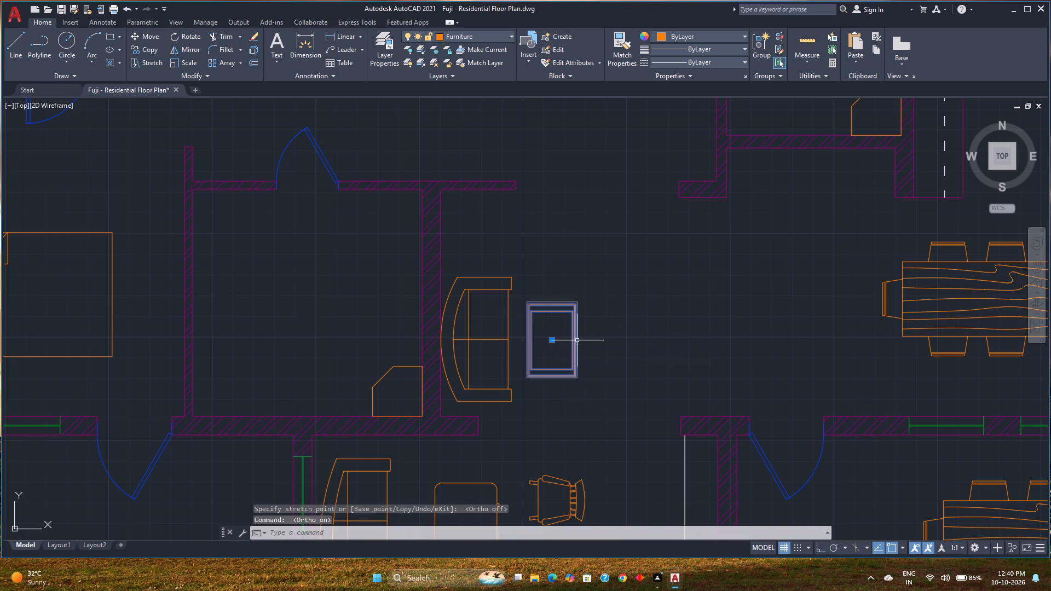
key(Escape)
Save the floor plan drawing.
key(ctrl+s)
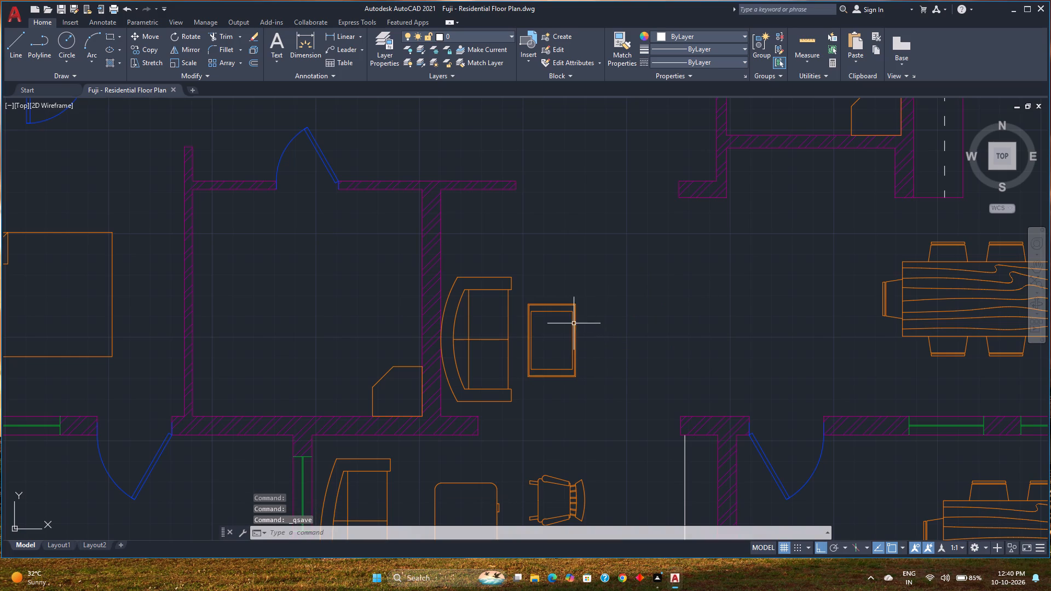
Draw a rectangle 2' wide by 3' high in the open space between the coffee table and the dining table.
middle_drag(575, 319, 487, 350)
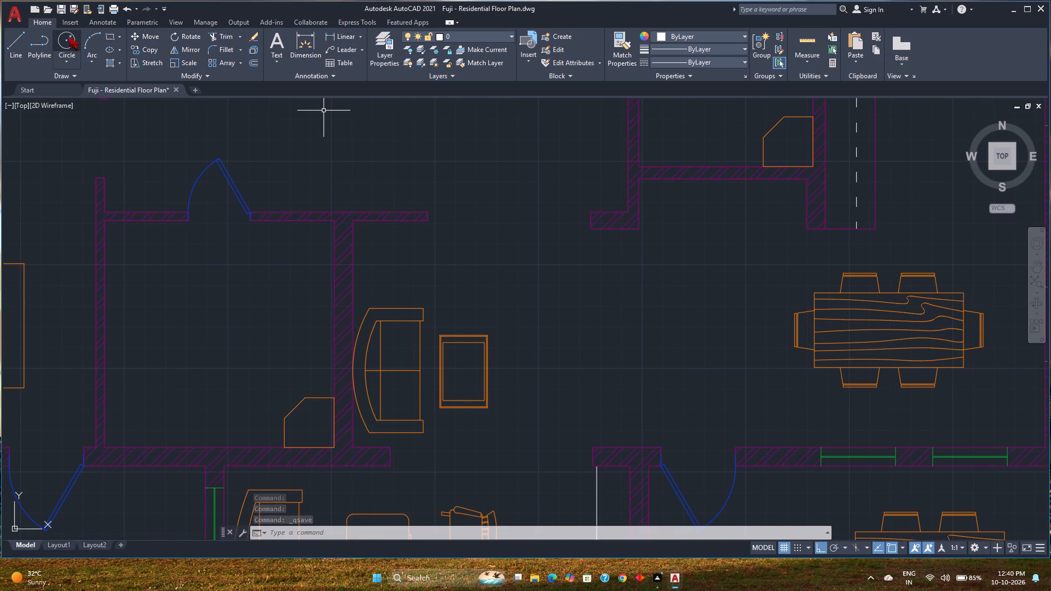
click(110, 33)
click(613, 358)
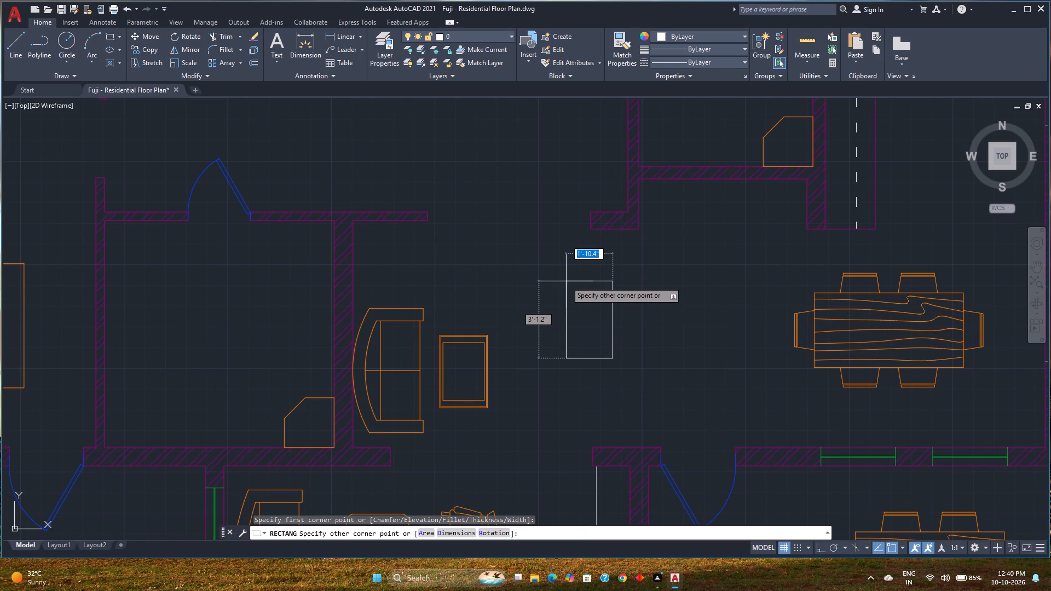
key(2)
text(',)
text(3')
key(Return)
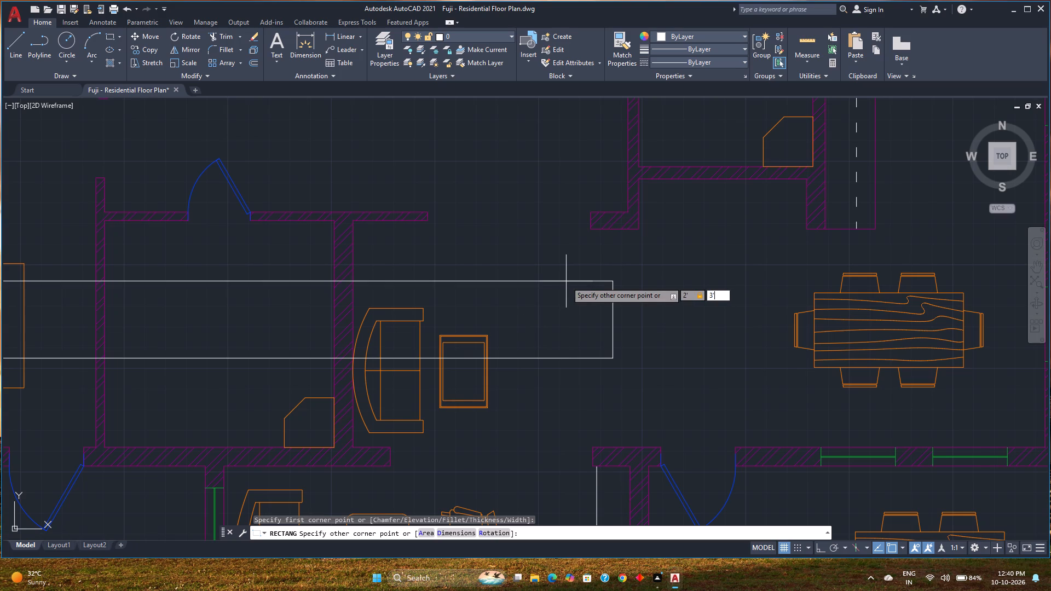
Narrow the new rectangle by stretching its right edge 6 inches inward.
click(663, 317)
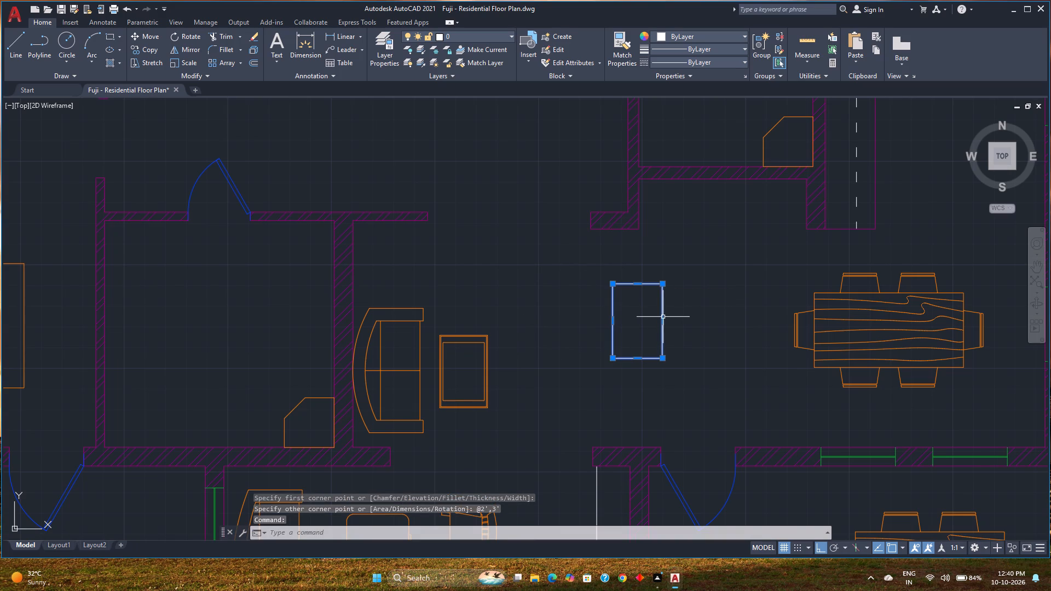
click(662, 322)
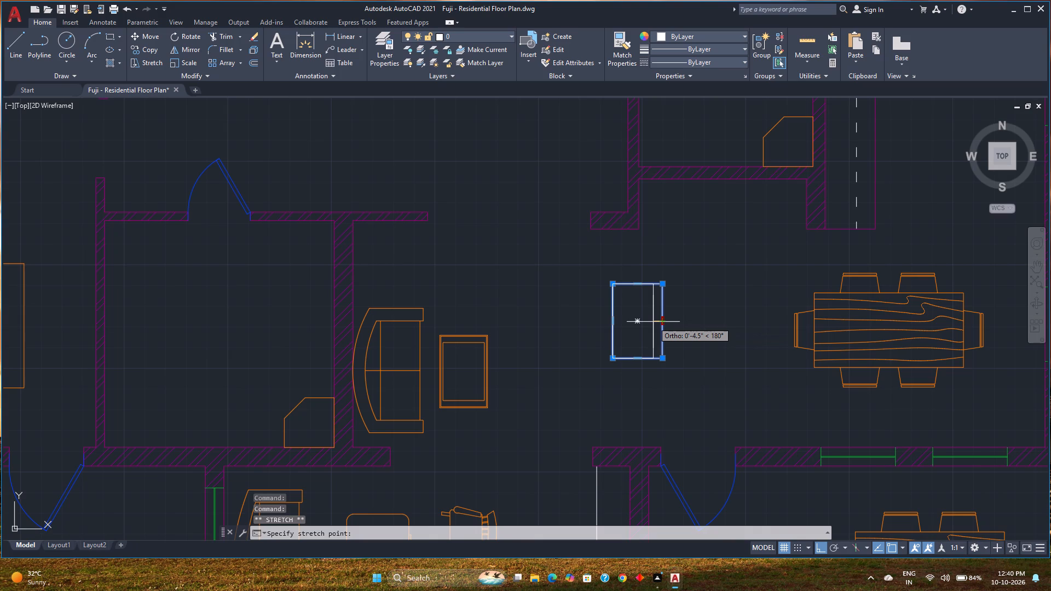
key(6)
key(Return)
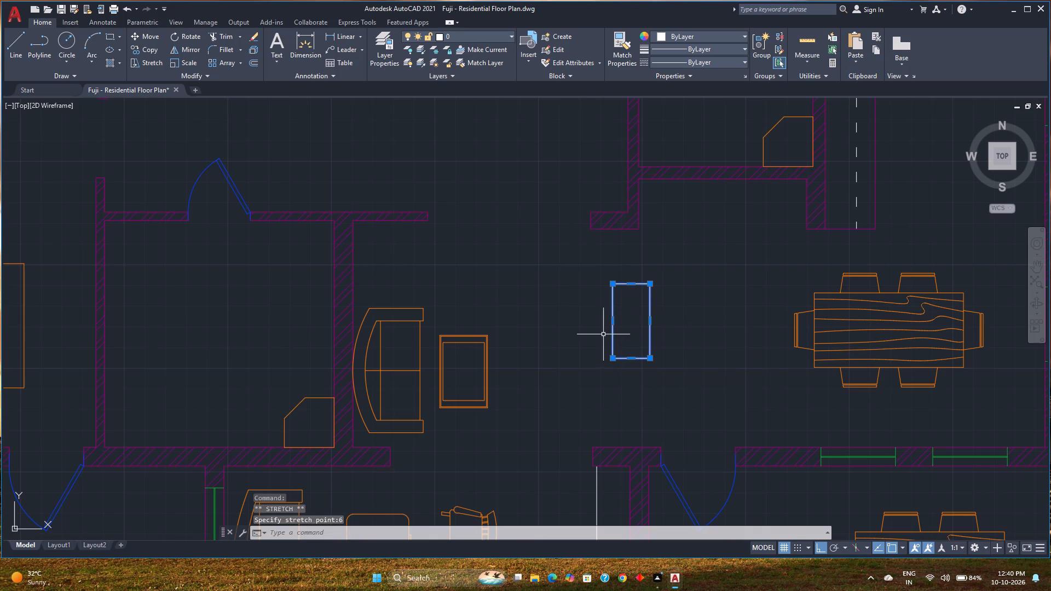
Offset the narrowed rectangle inward by 0.5 inch.
click(249, 59)
text(0.5)
key(Return)
click(631, 328)
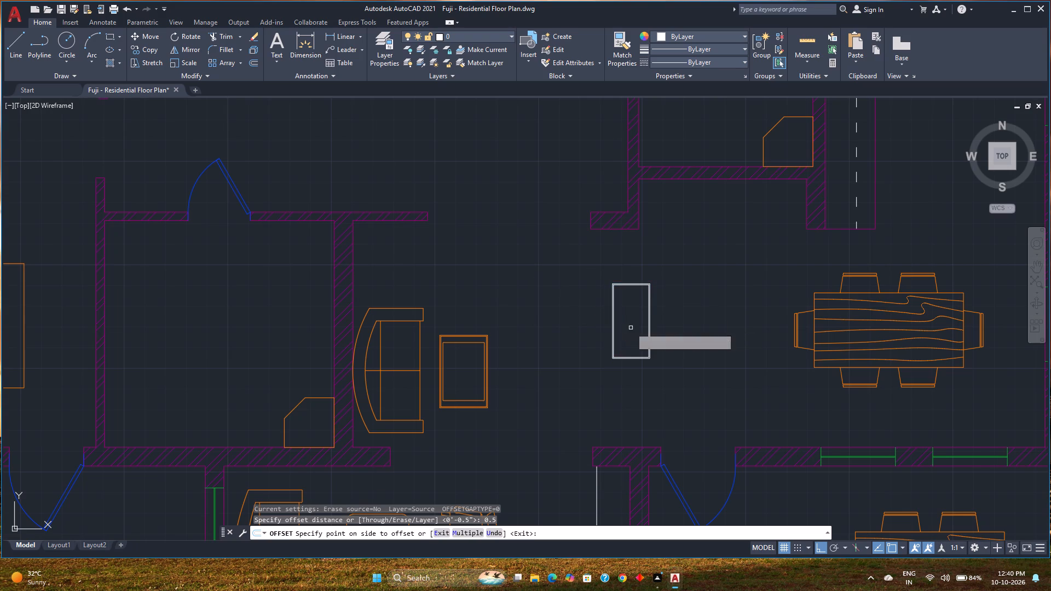
key(space)
Group the narrow rectangle with its inner offset outline.
click(675, 367)
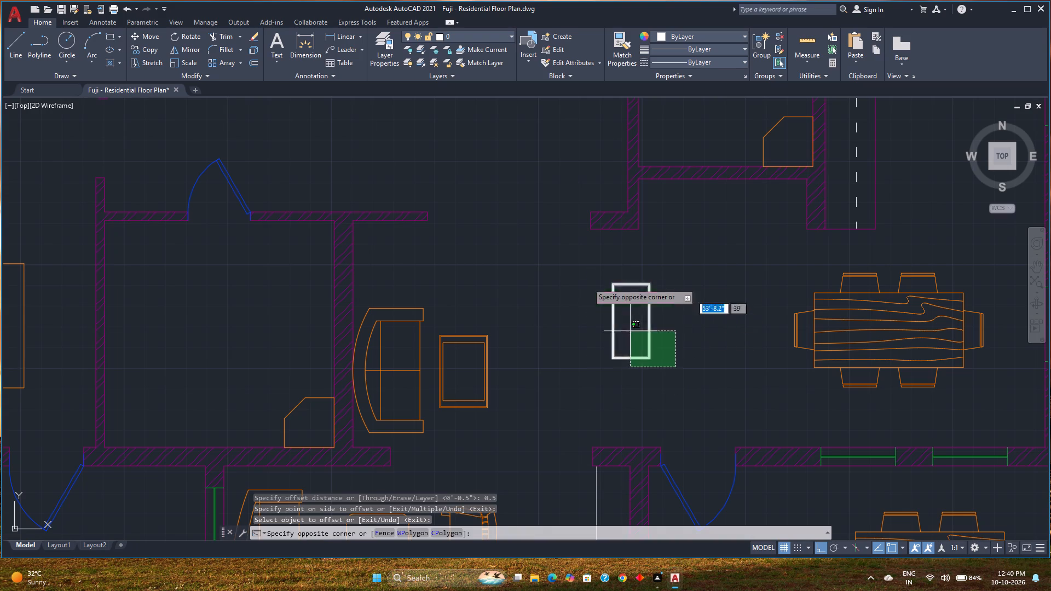
click(587, 279)
key(g)
key(Return)
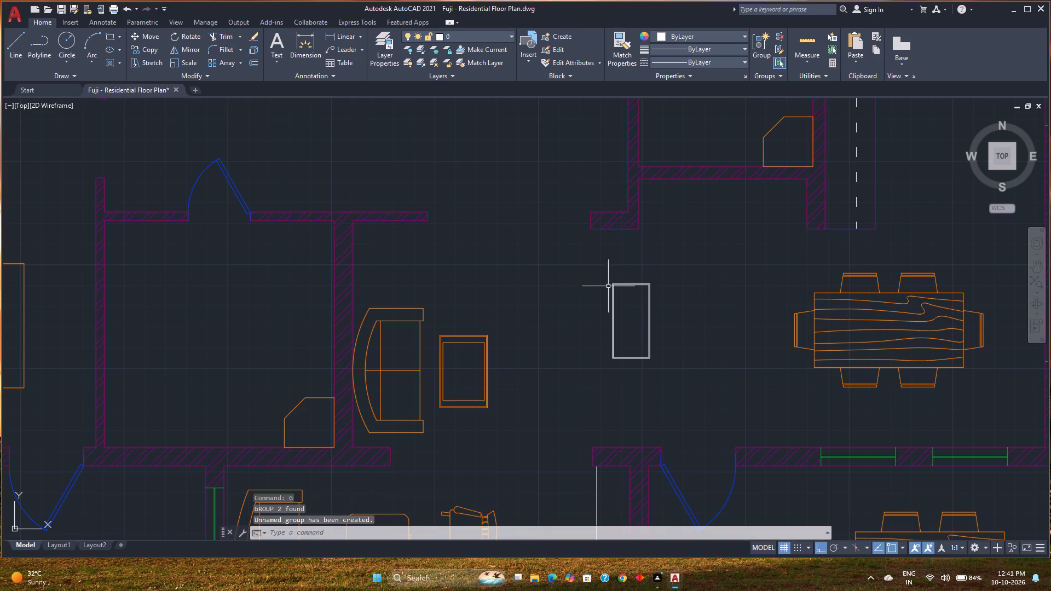
Assign the grouped narrow rectangle to the Furniture layer.
click(613, 288)
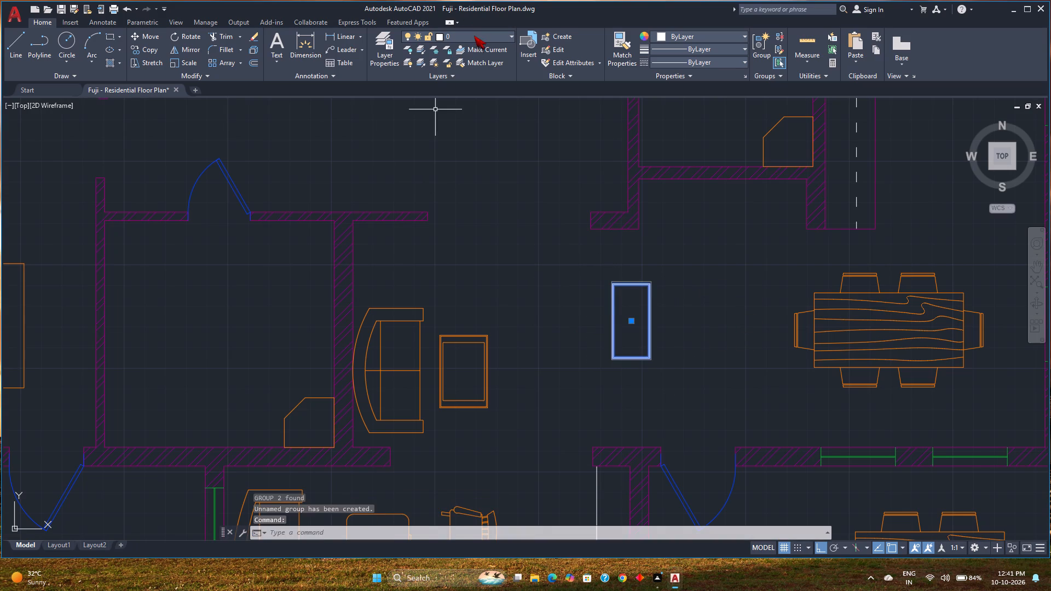
click(474, 36)
click(461, 106)
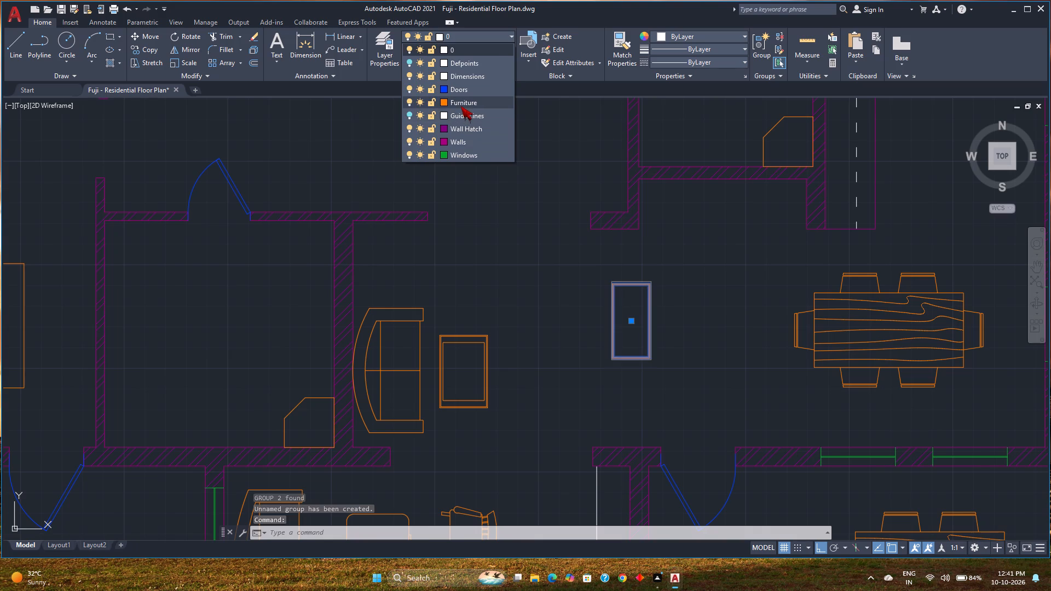
Move the narrow rectangle group by its top-left corner to the inner wall corner above the two-seat sofa.
key(m)
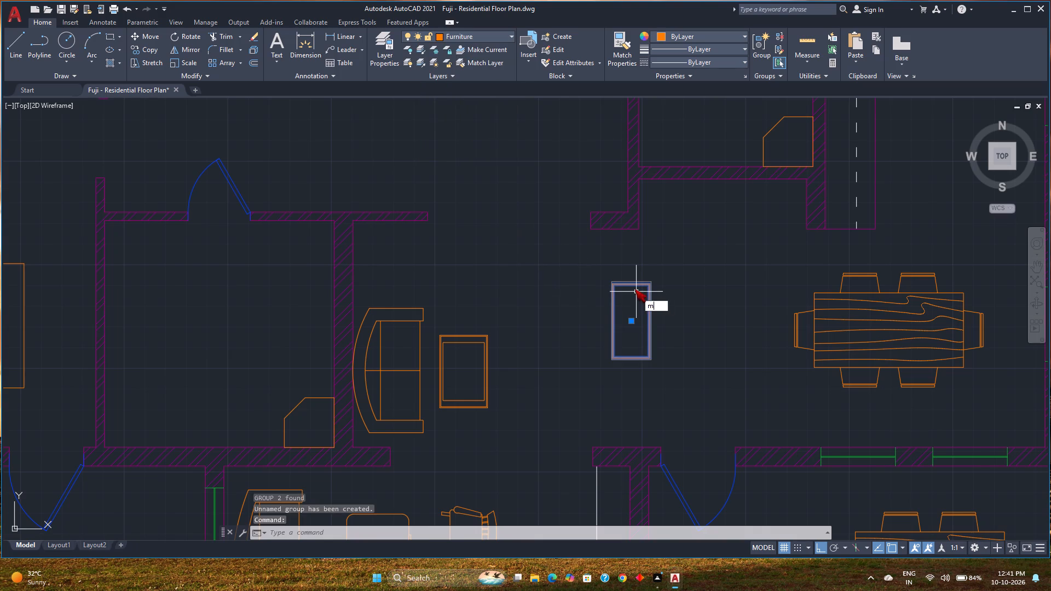
key(Return)
scroll(599, 285, up, 4)
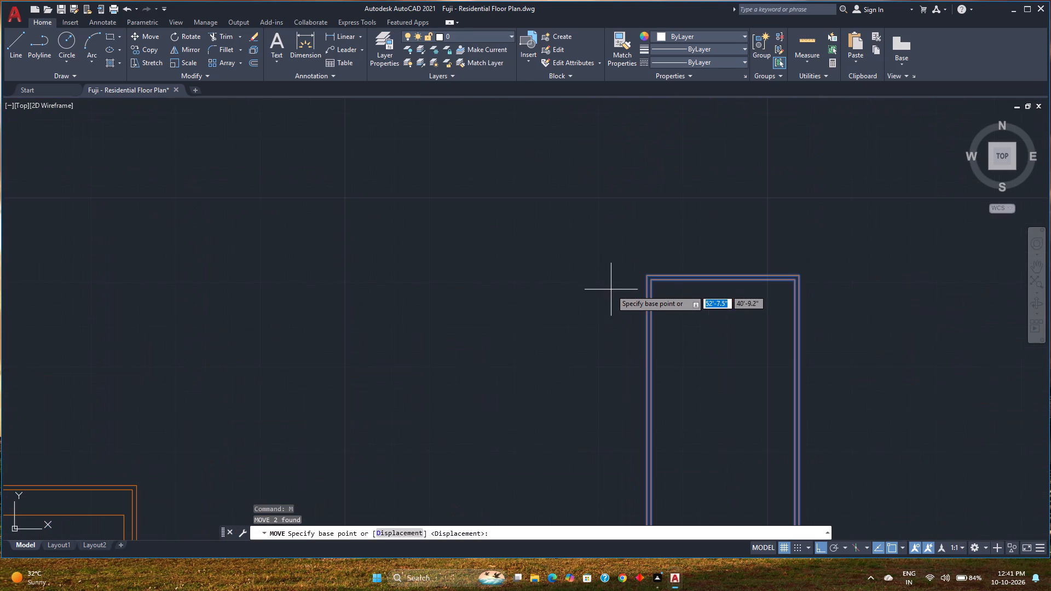
click(645, 277)
scroll(385, 267, down, 2)
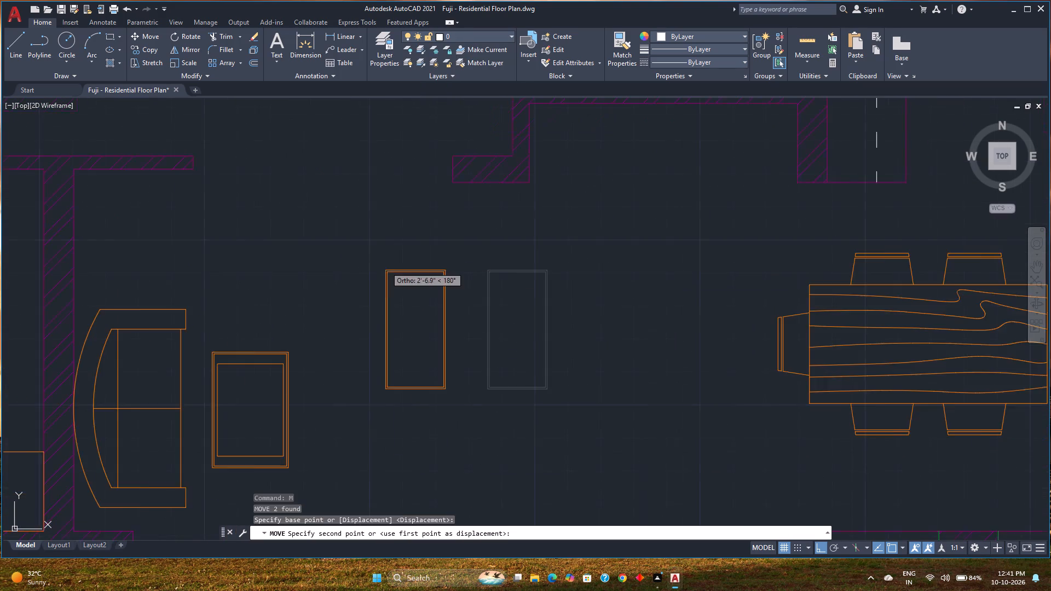
middle_drag(406, 266, 703, 275)
scroll(378, 189, up, 2)
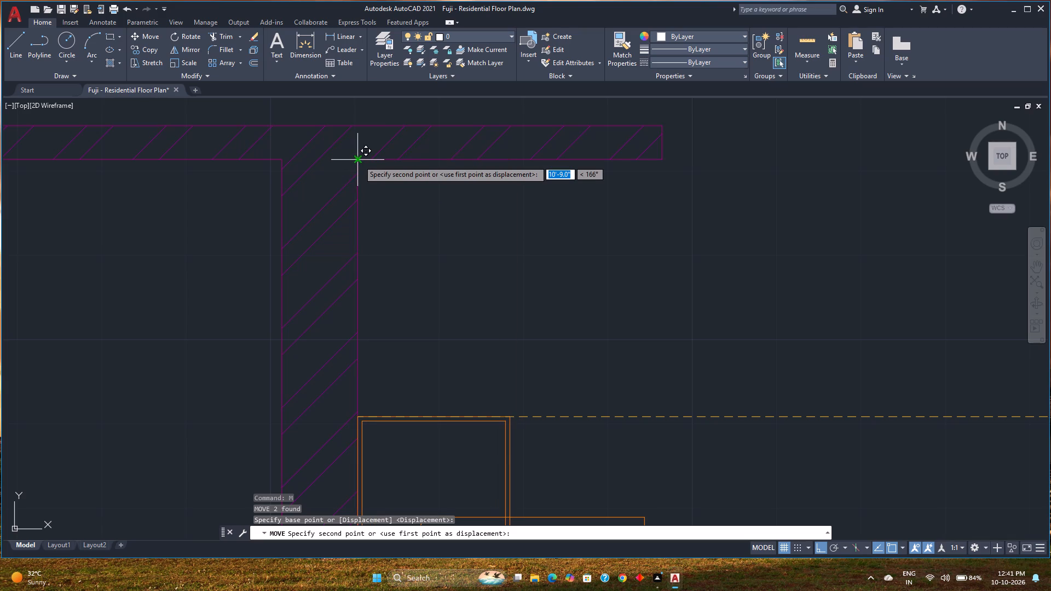
click(359, 160)
Save the floor plan with the newly placed furniture.
scroll(425, 237, down, 2)
middle_drag(425, 237, 426, 214)
scroll(426, 214, down, 2)
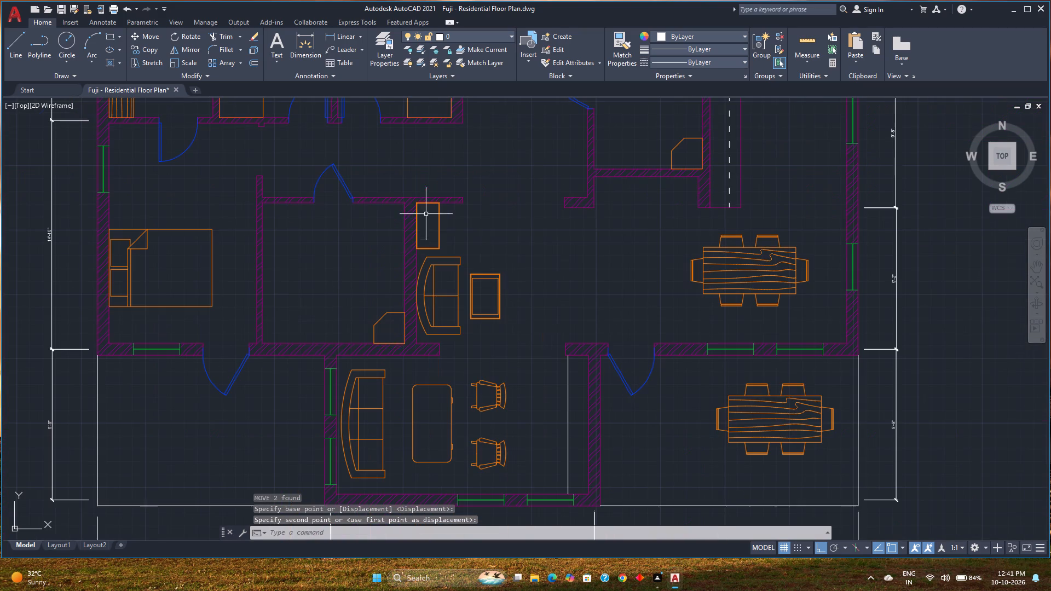
key(ctrl+s)
Change the Furniture layer's colour to index color 40.
scroll(496, 259, down, 1)
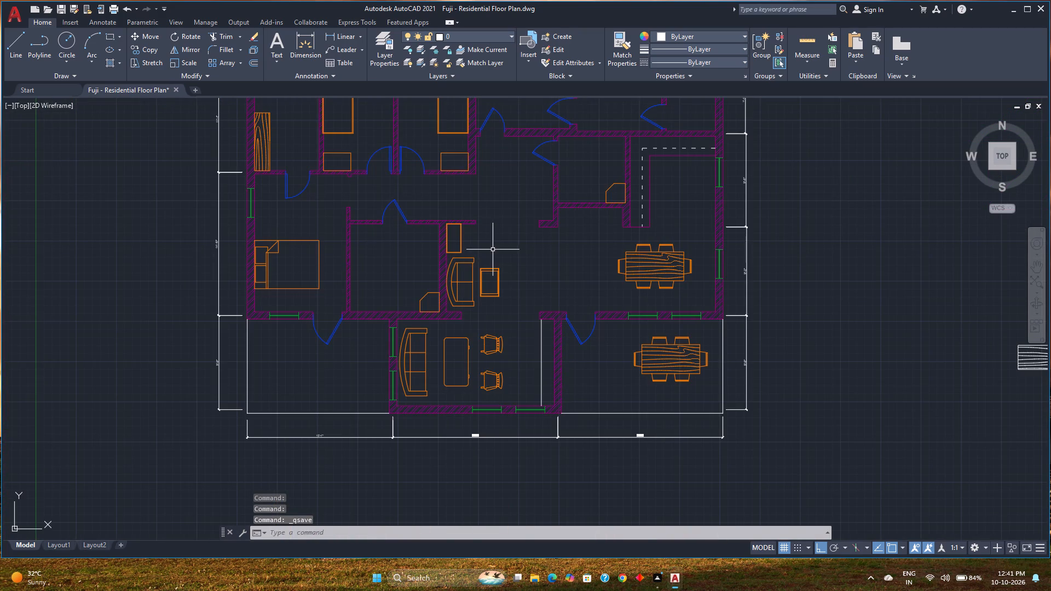
middle_drag(484, 252, 408, 310)
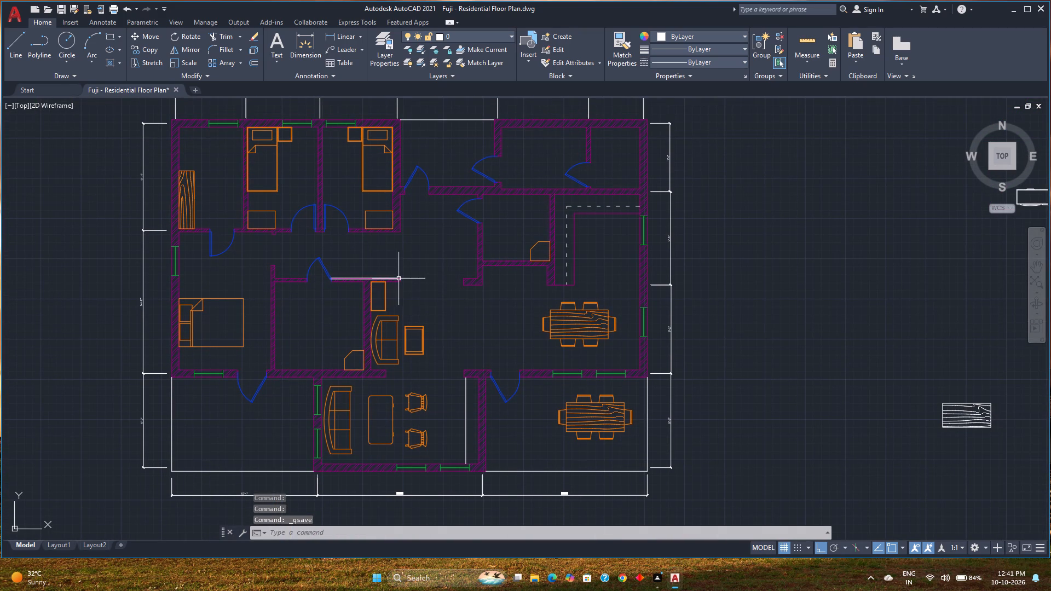
middle_drag(399, 279, 362, 322)
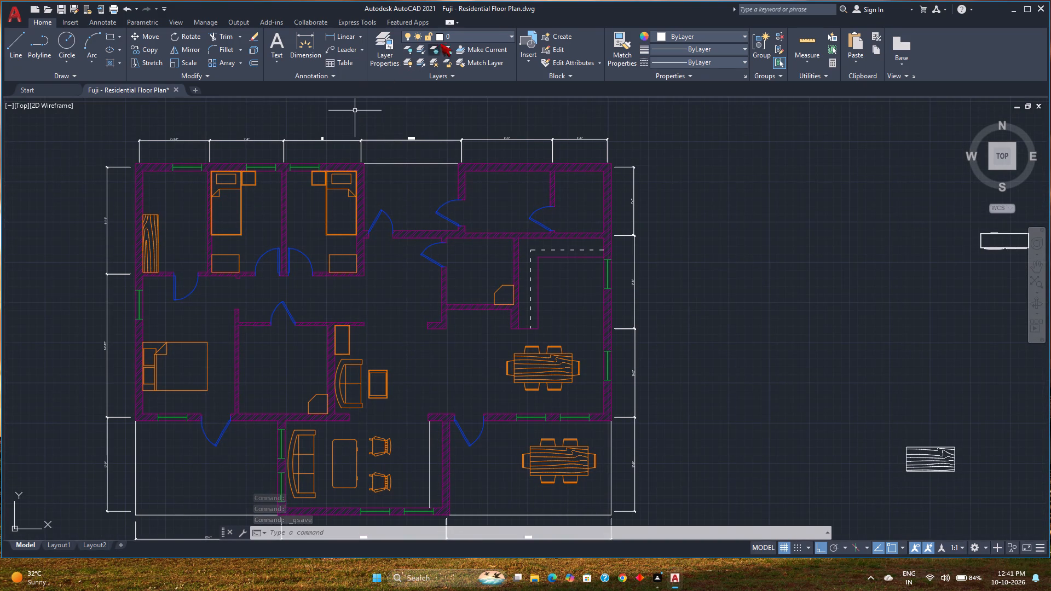
click(461, 36)
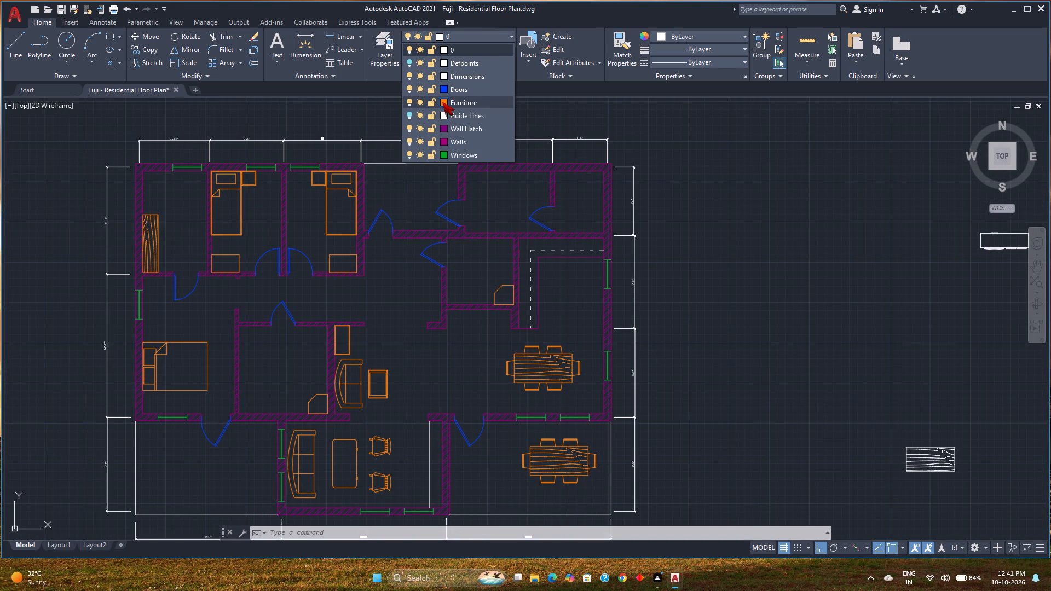
click(442, 102)
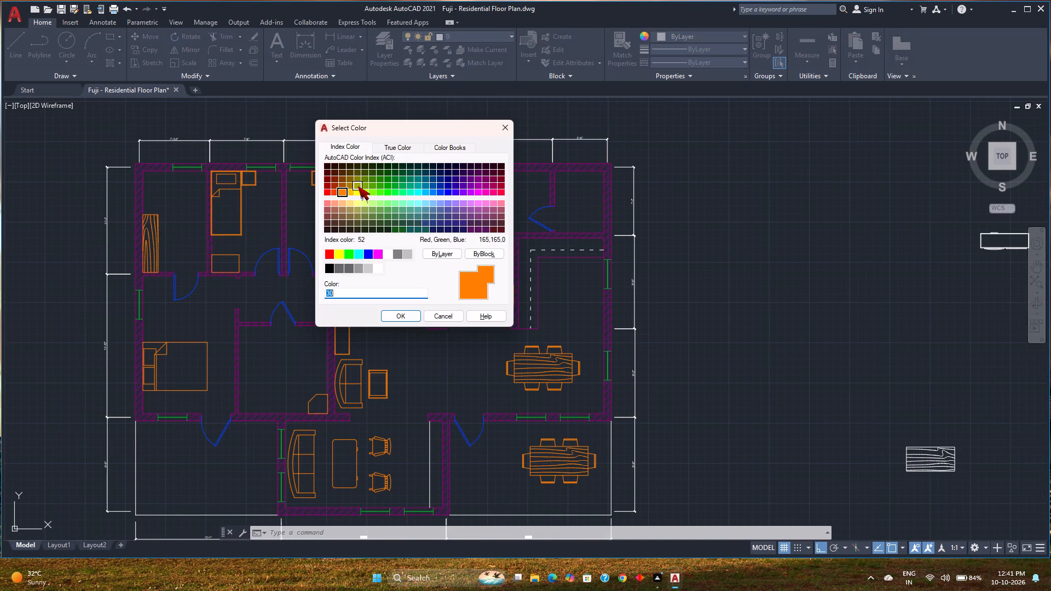
click(349, 192)
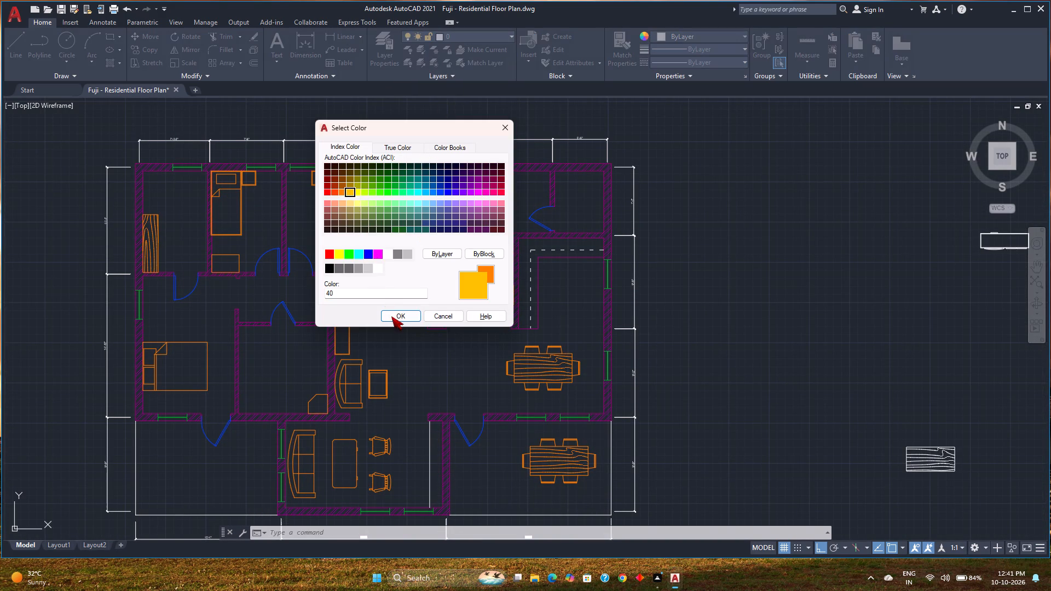
click(391, 316)
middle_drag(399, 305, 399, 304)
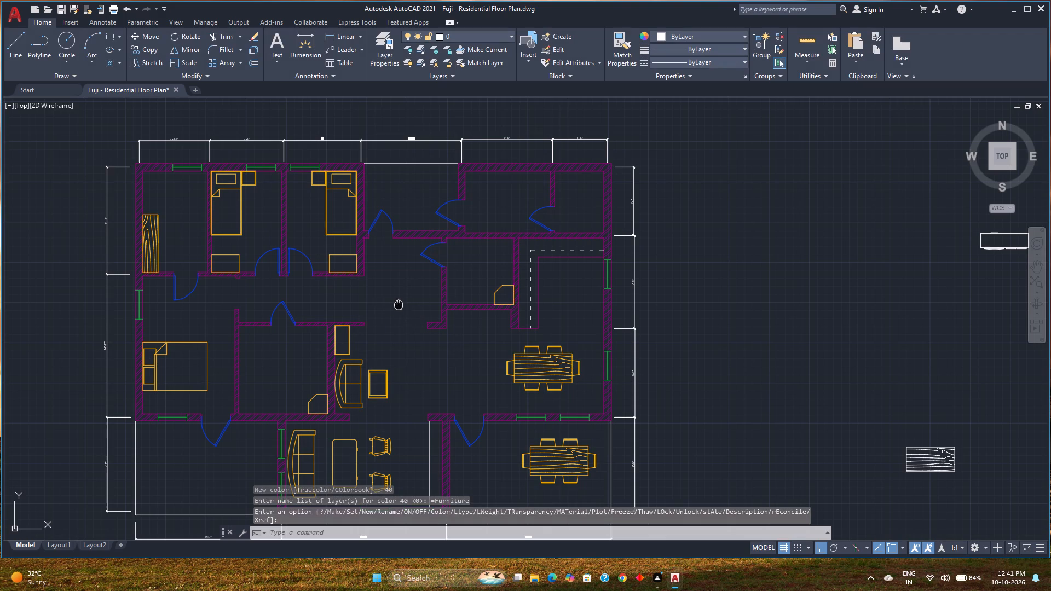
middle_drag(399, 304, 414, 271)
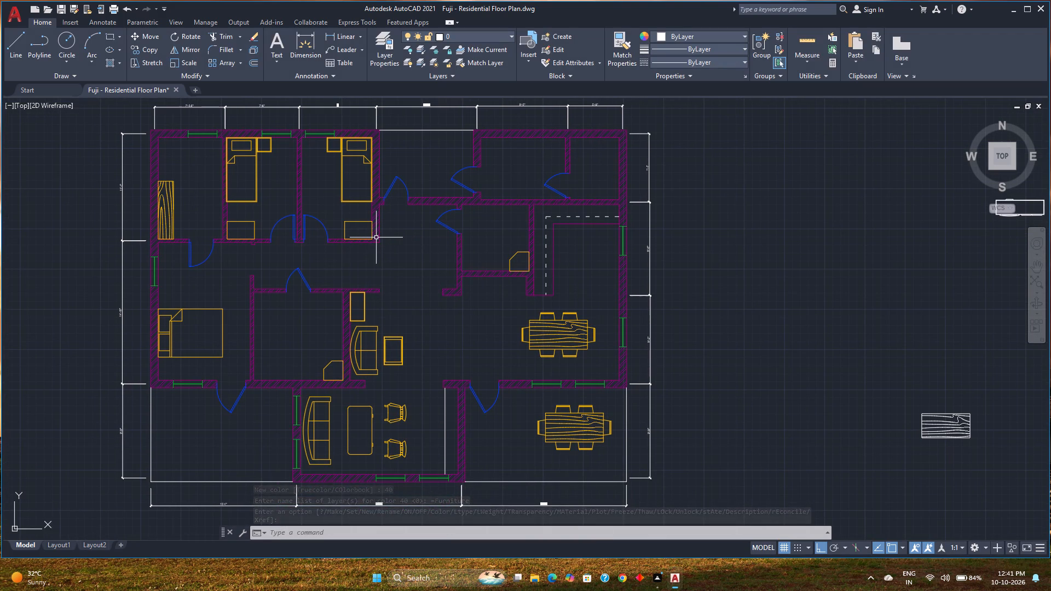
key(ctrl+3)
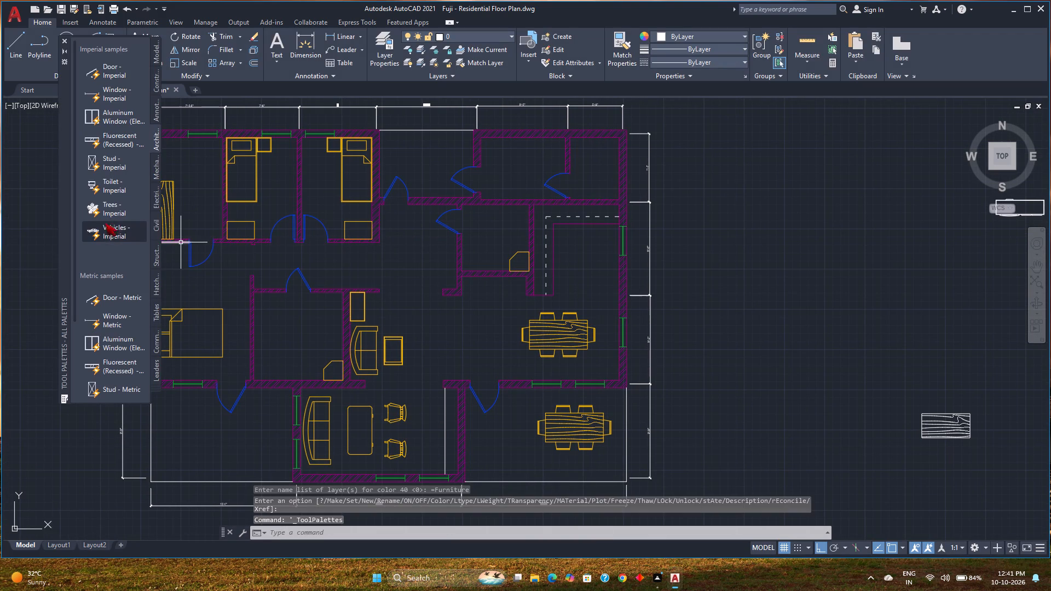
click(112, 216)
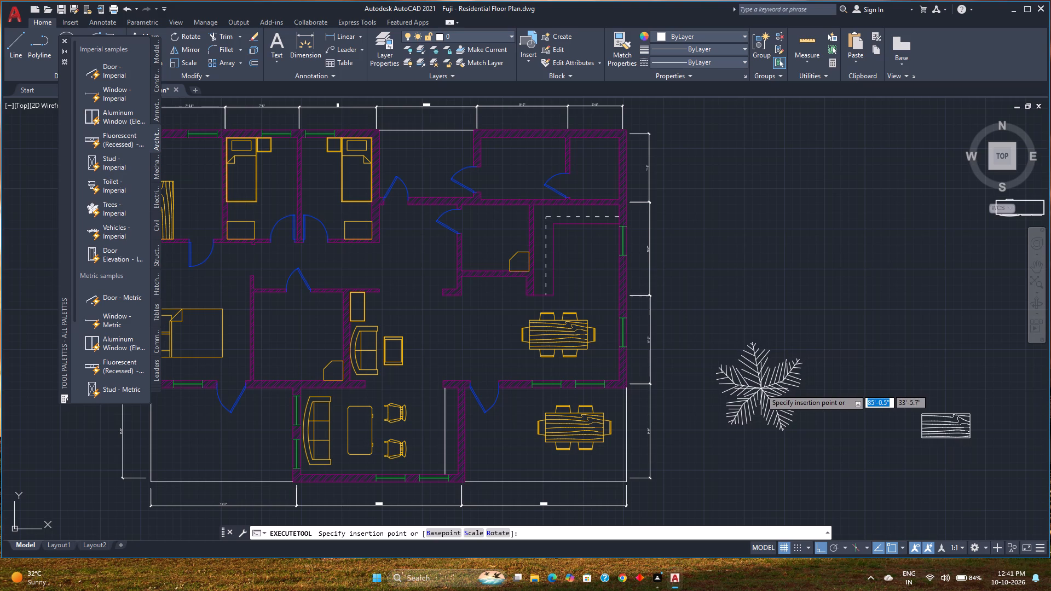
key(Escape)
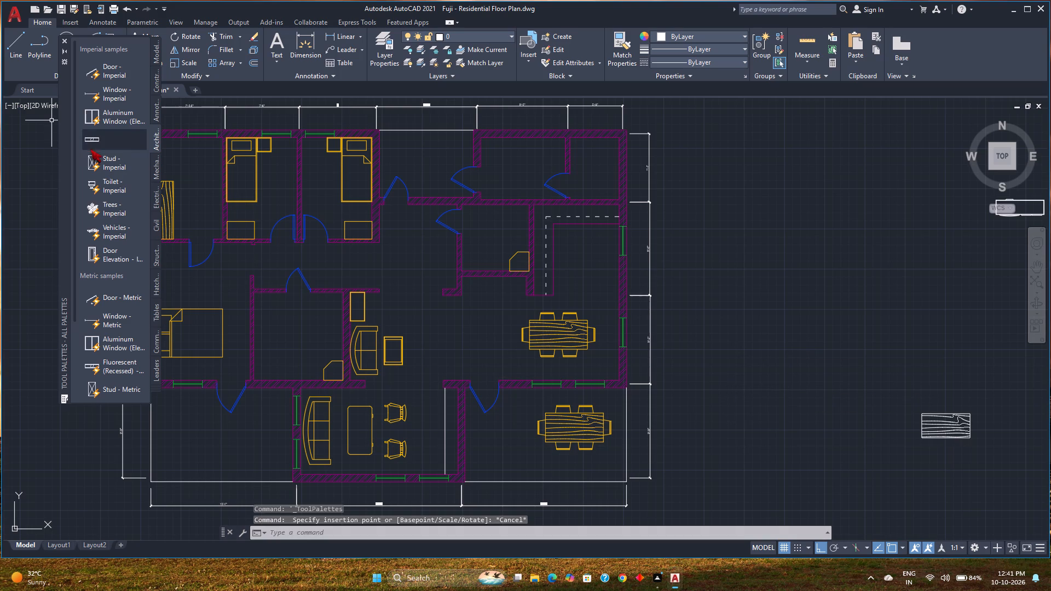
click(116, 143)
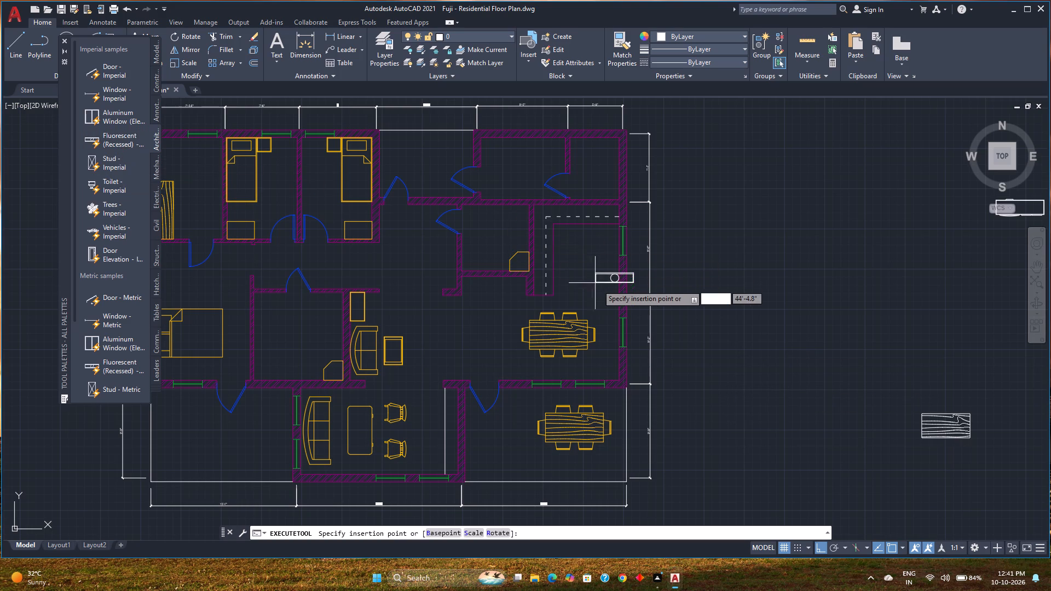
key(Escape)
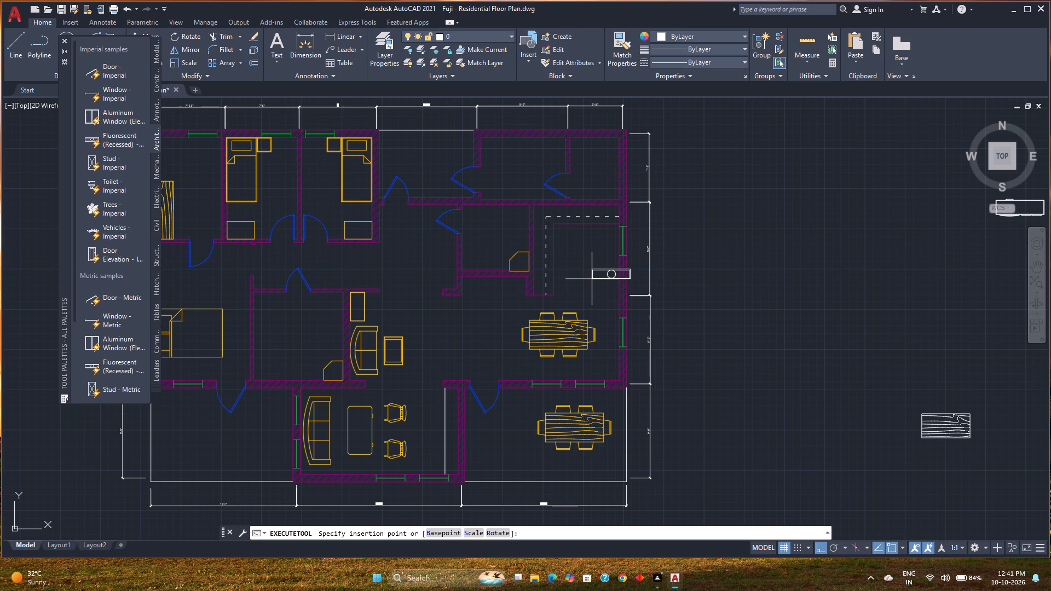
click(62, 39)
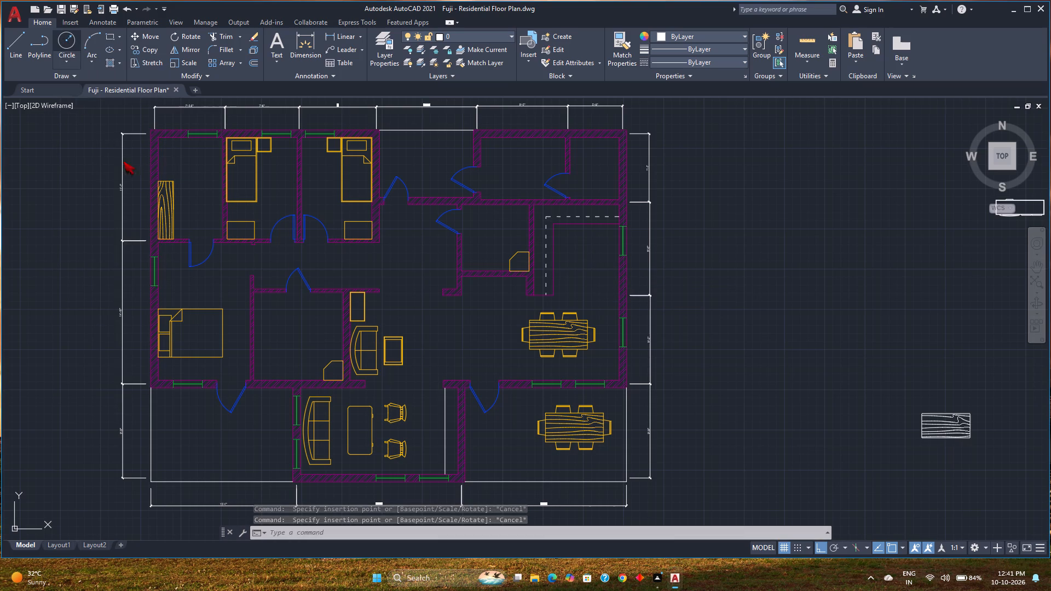
Browse the sample blocks of Hydraulic - Pneumatic.dwg and HVAC - Heating Ventilation Air Conditioning.dwg in DesignCenter.
key(ctrl+2)
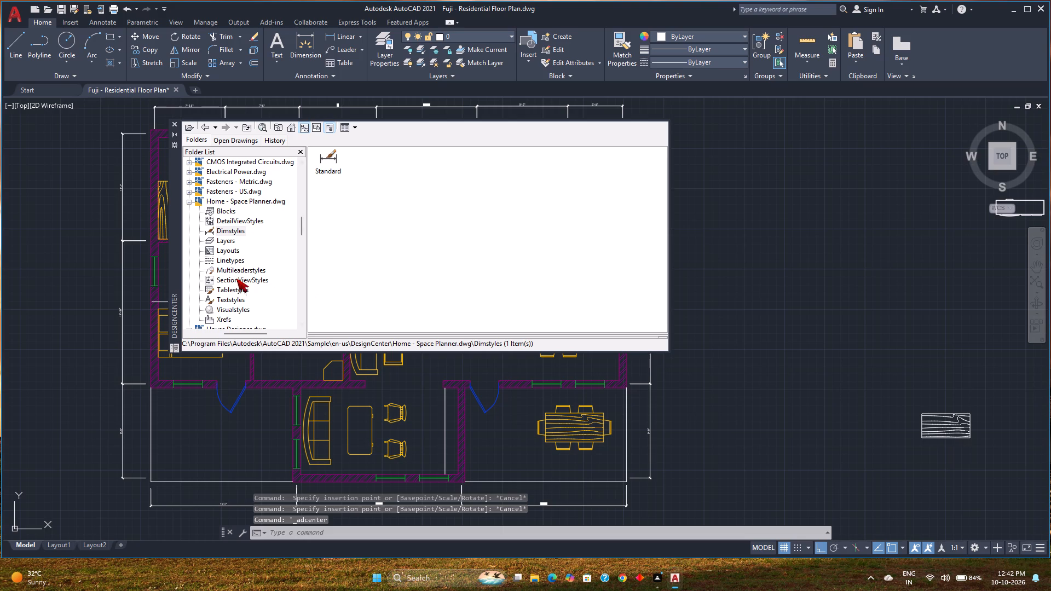
scroll(221, 240, up, 2)
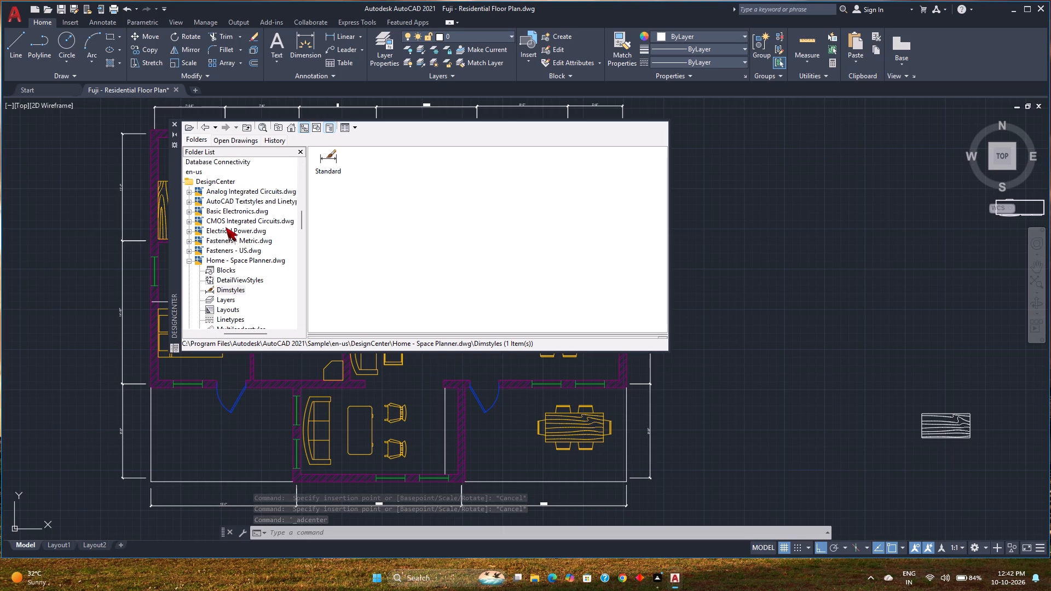
scroll(215, 246, down, 4)
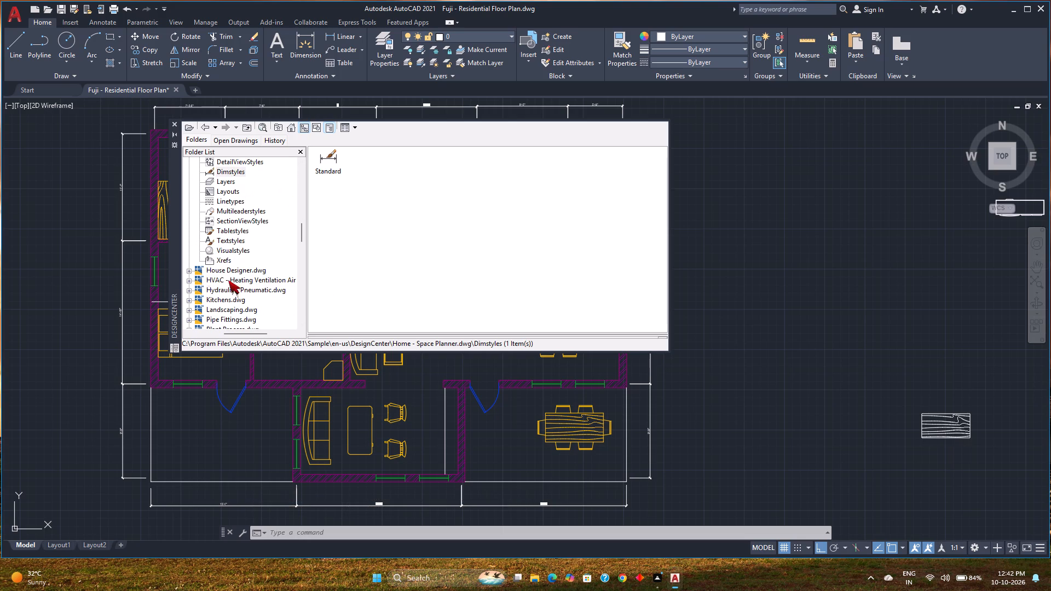
click(229, 290)
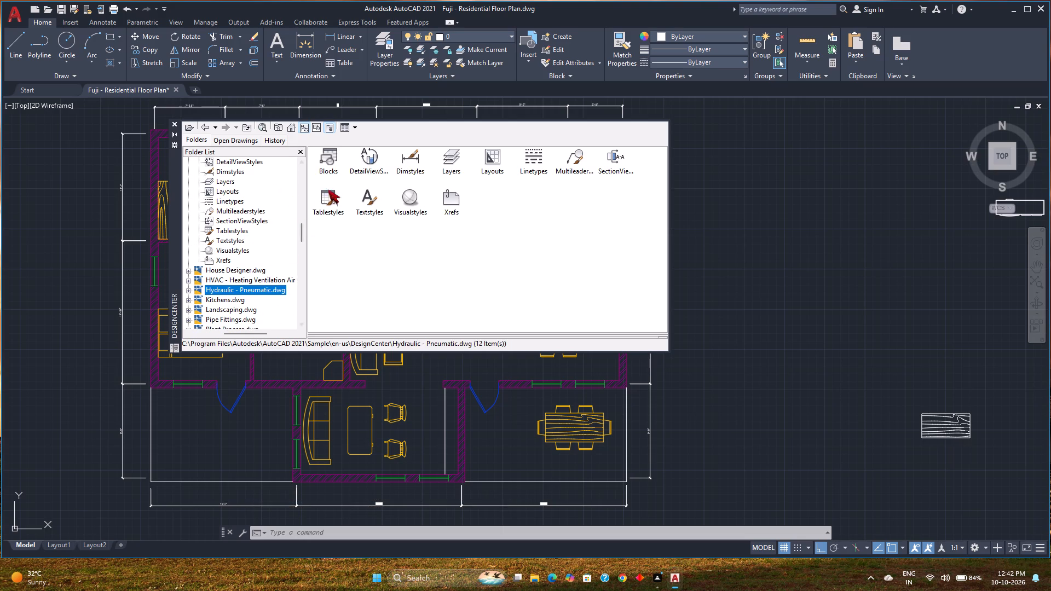
double_click(336, 161)
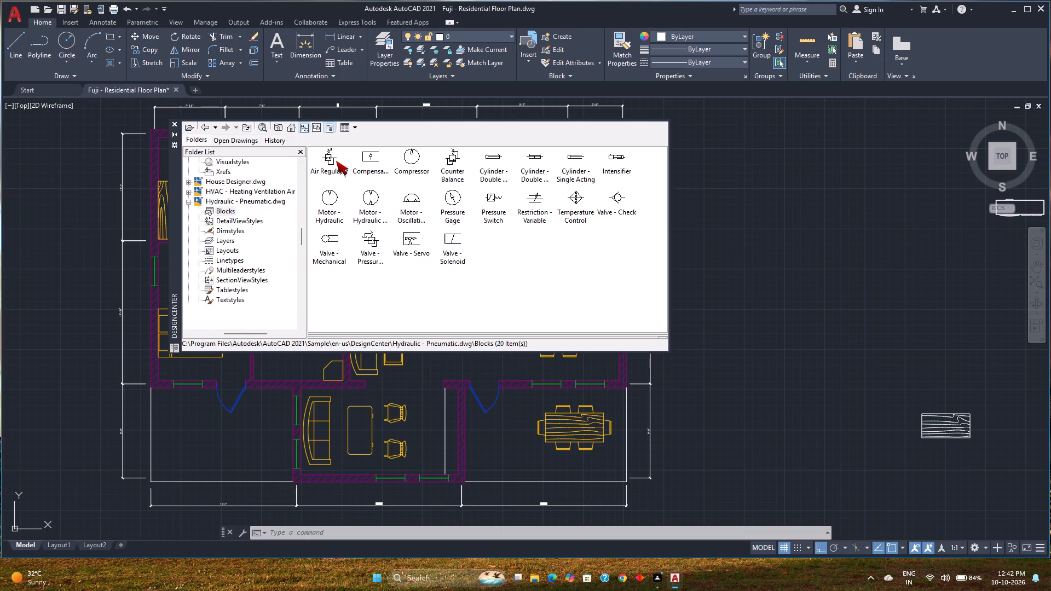
click(245, 192)
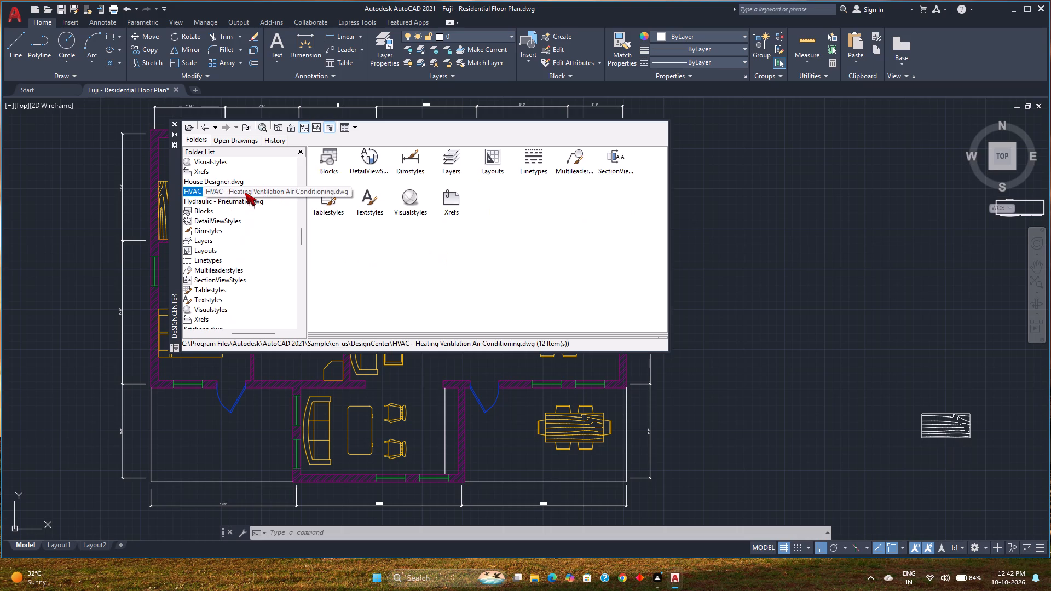
double_click(325, 163)
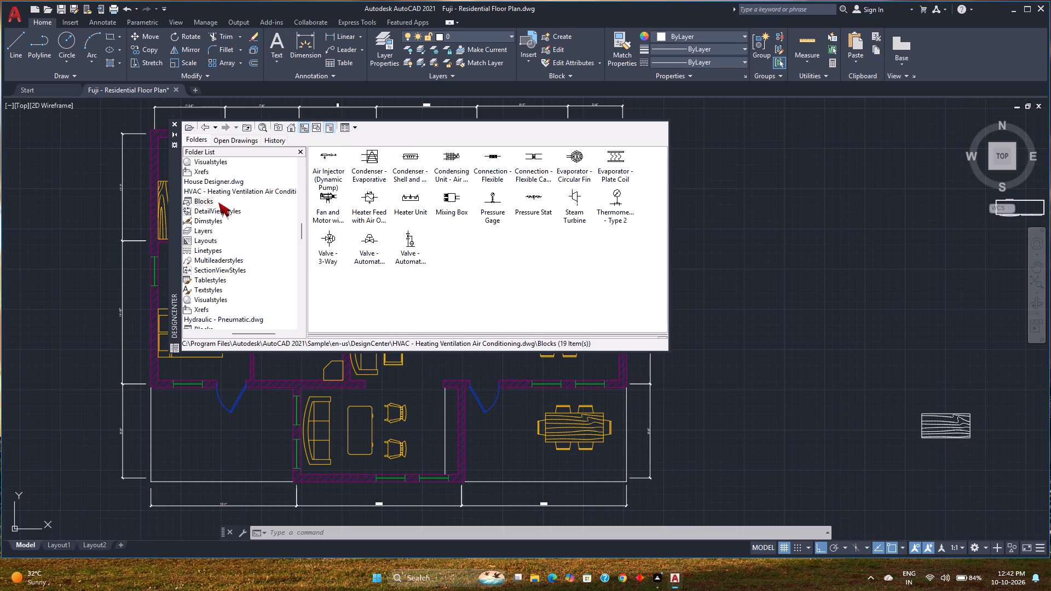
Insert the Toilet - top block from House Designer.dwg in the empty space east of the plan and close DesignCenter.
click(224, 183)
double_click(335, 158)
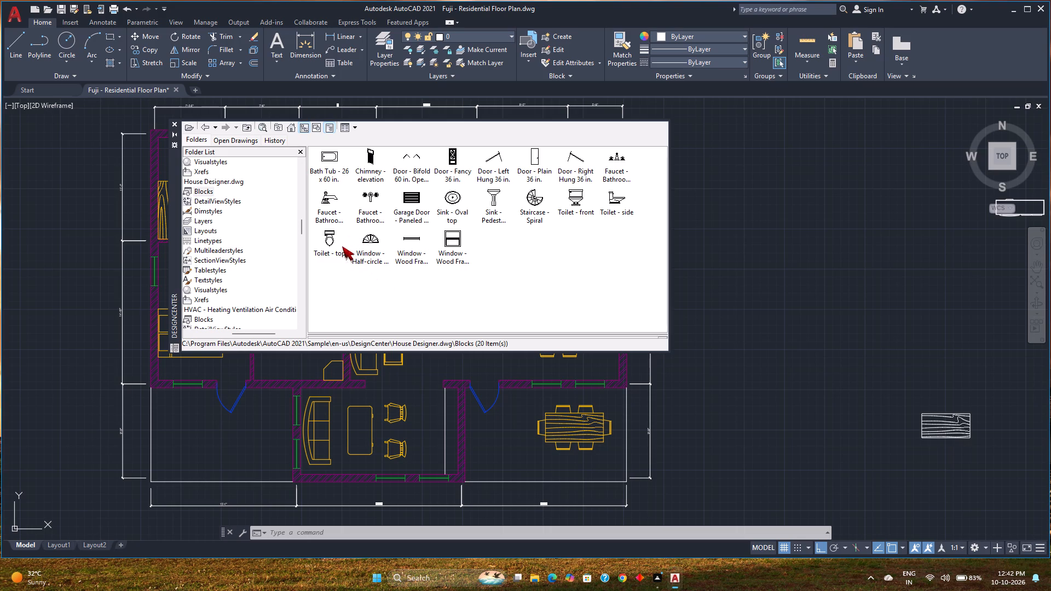
click(325, 237)
drag(325, 236, 505, 242)
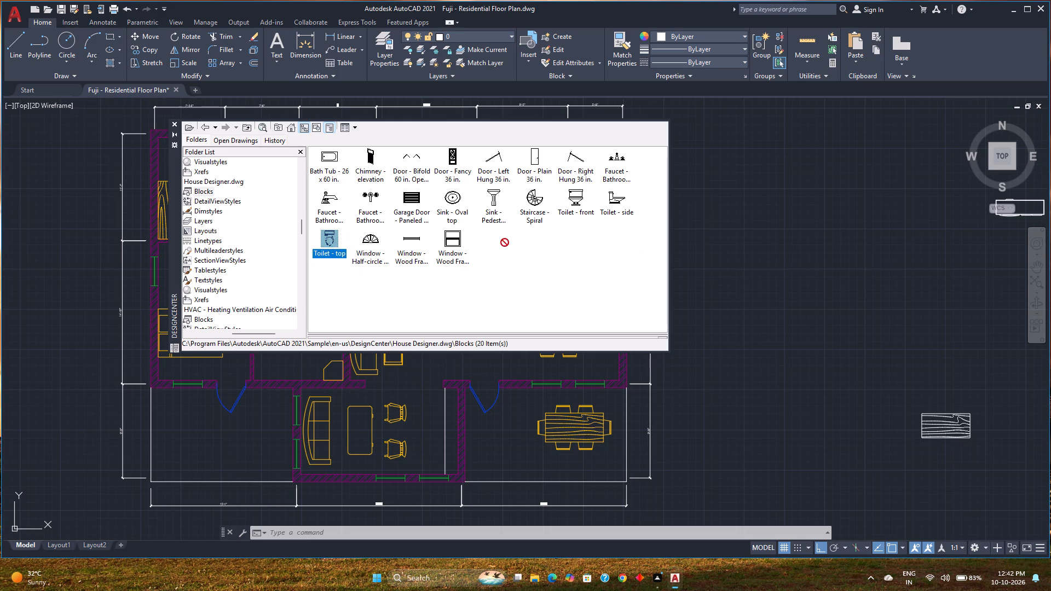
drag(505, 242, 734, 251)
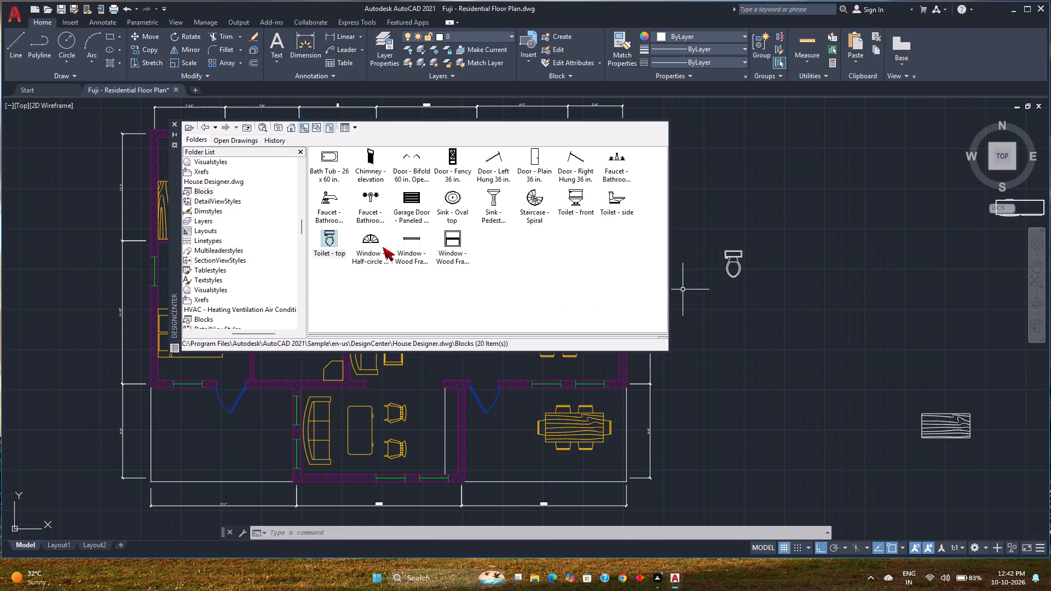
scroll(383, 247, up, 1)
click(177, 124)
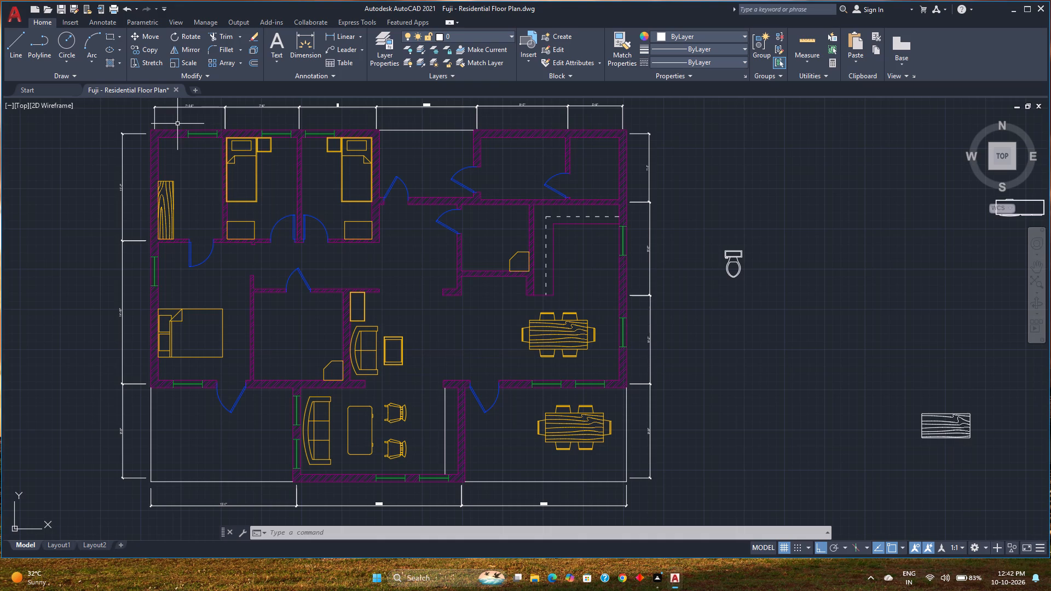
Insert the Toilet - Imperial architectural sample block east of the plan, below the top-view toilet.
key(ctrl+1)
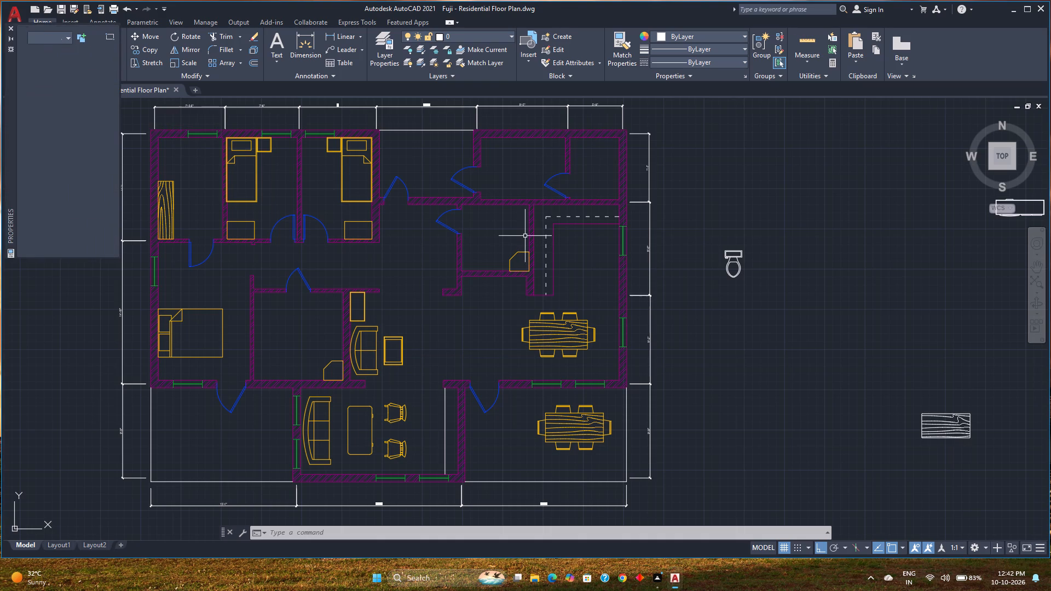
click(9, 30)
key(ctrl+3)
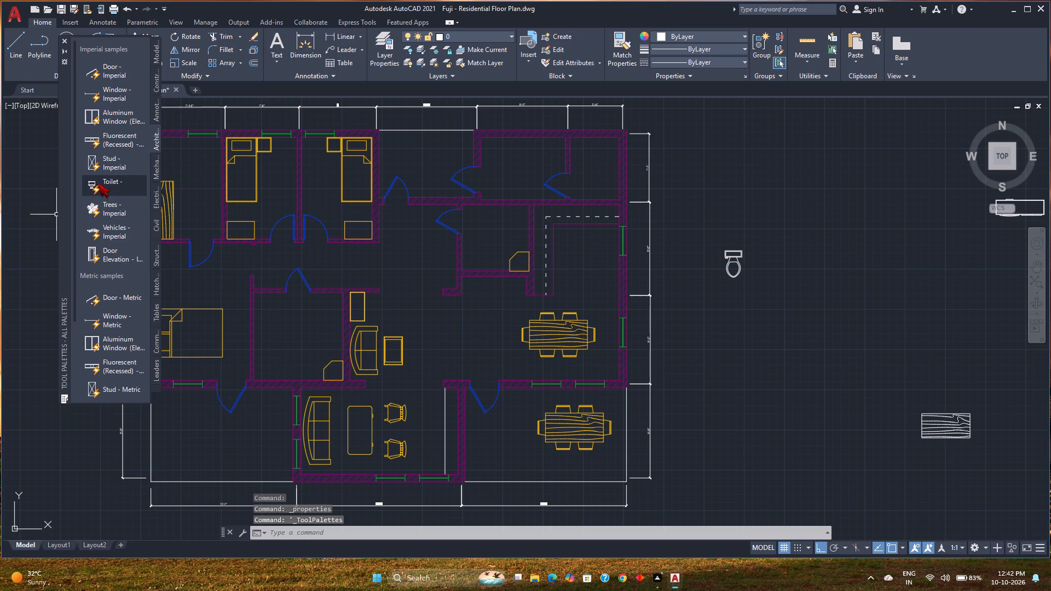
click(98, 183)
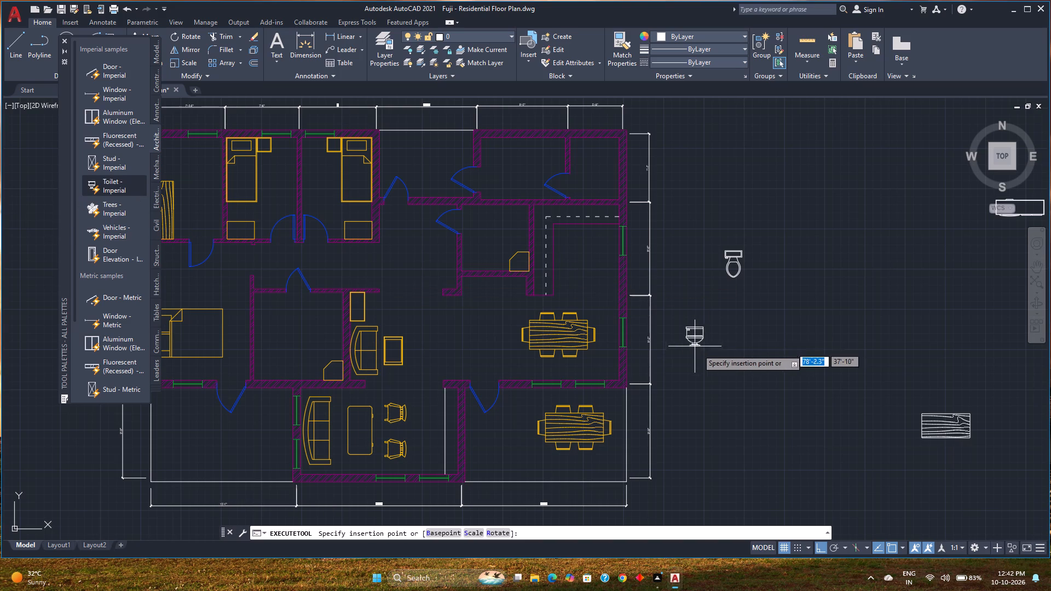
click(701, 350)
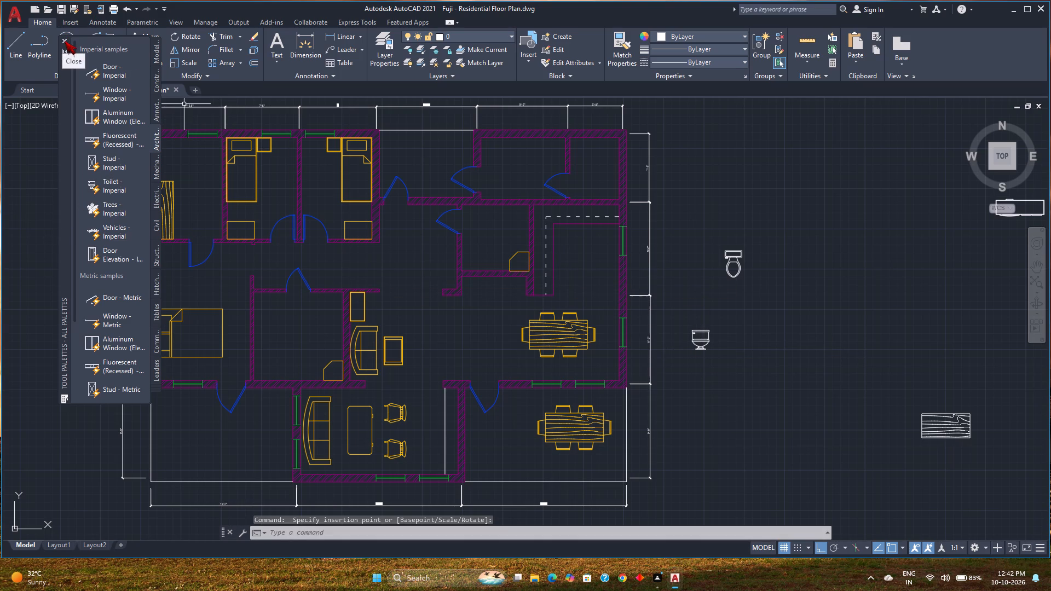
Look through the Civil and Architectural sample tools for further blocks and close the tool palettes.
click(154, 223)
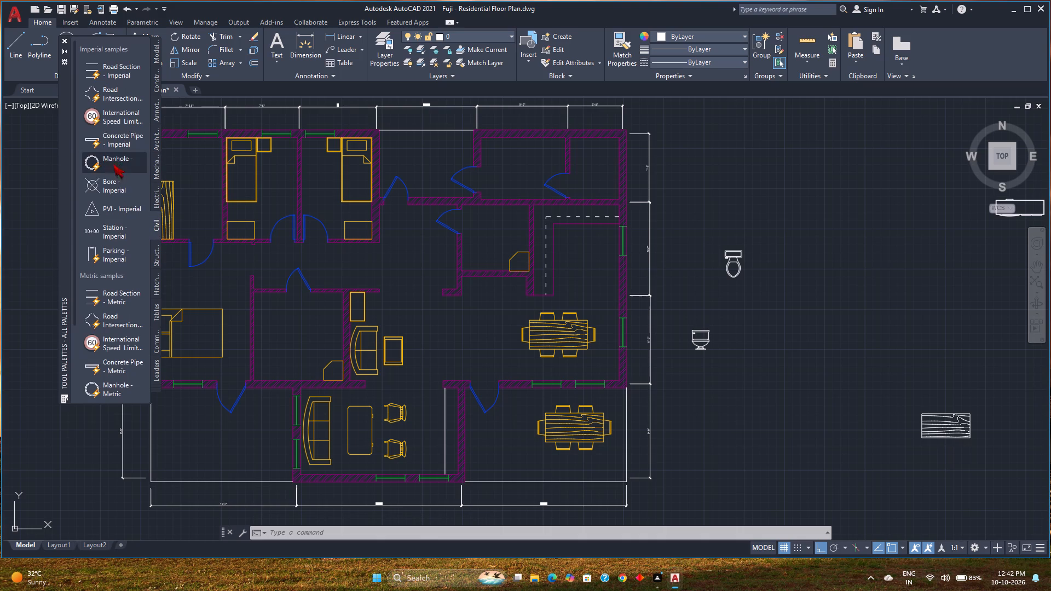
click(156, 137)
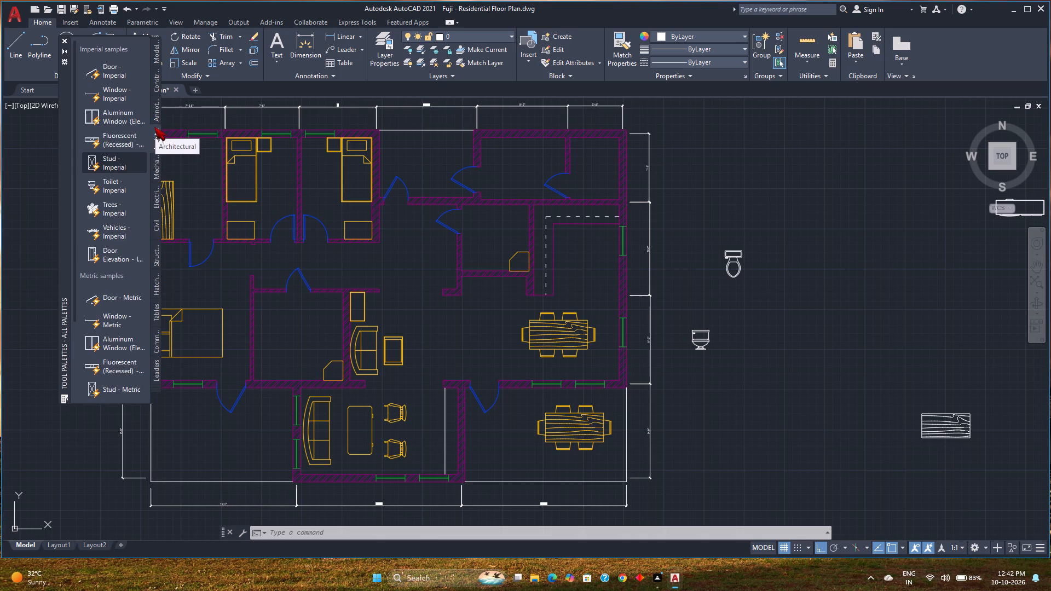
scroll(121, 206, down, 6)
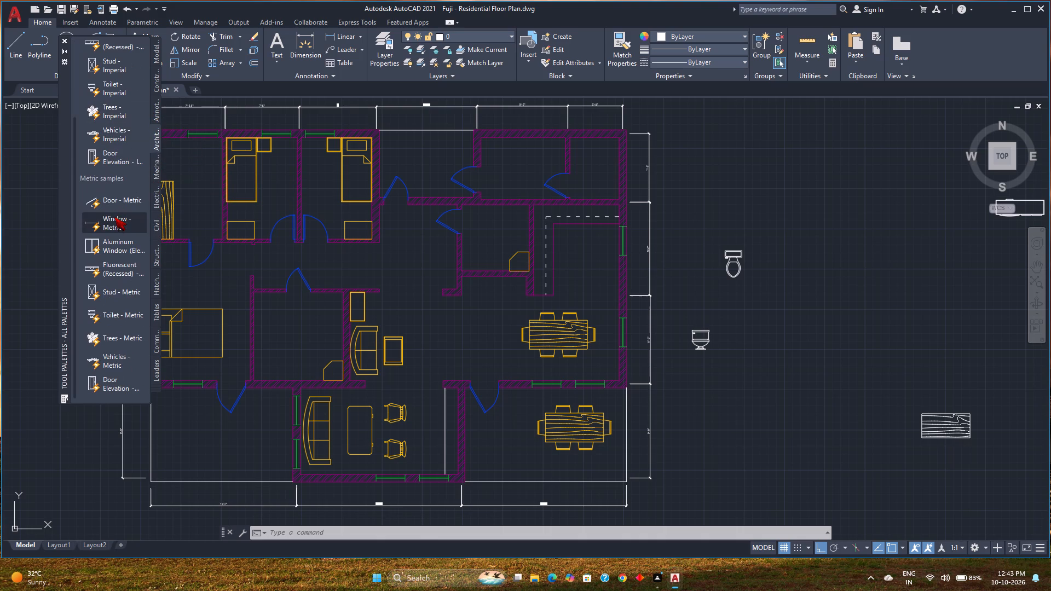
scroll(114, 217, up, 4)
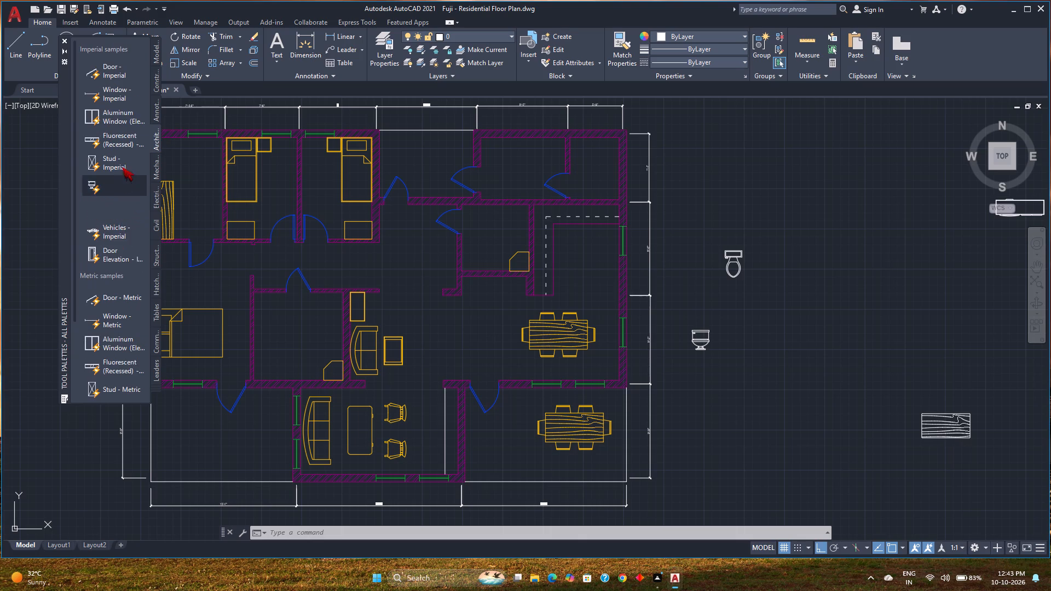
click(61, 37)
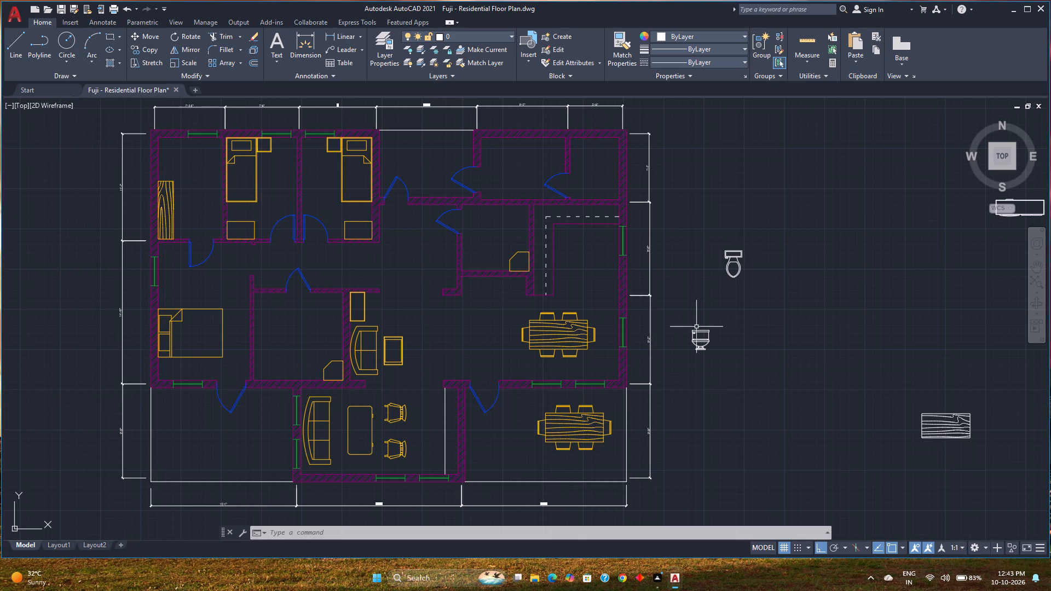
Change the lower toilet block east of the plan to its Round (Plan) view.
click(696, 334)
click(686, 355)
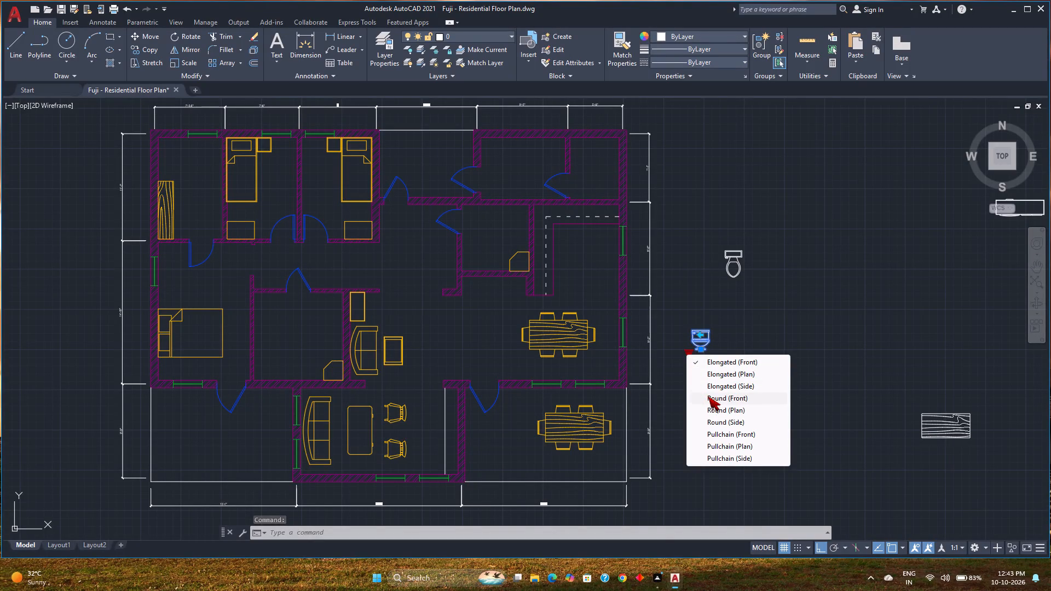
click(714, 410)
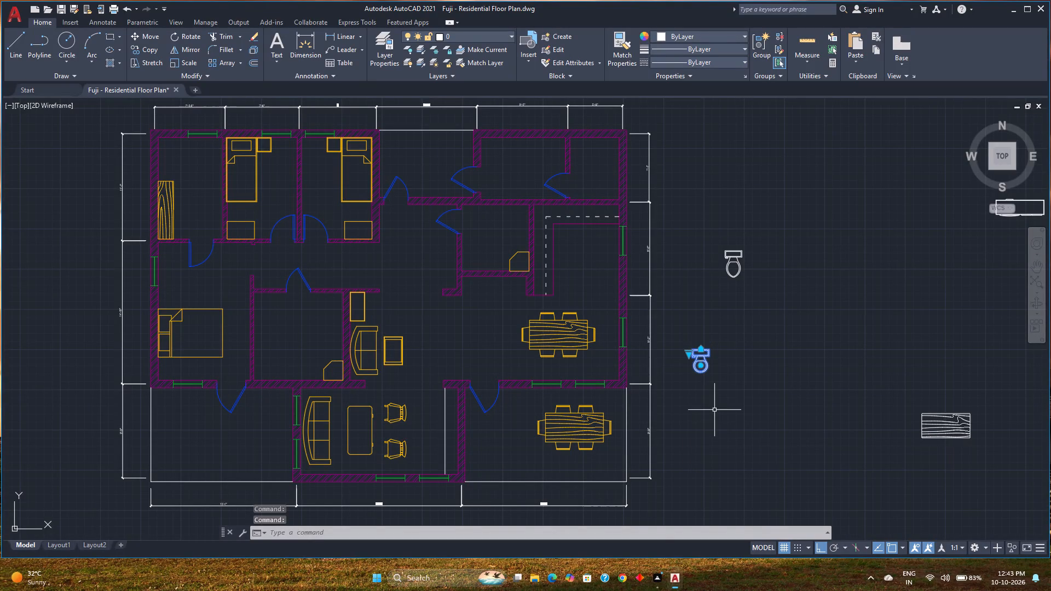
key(Escape)
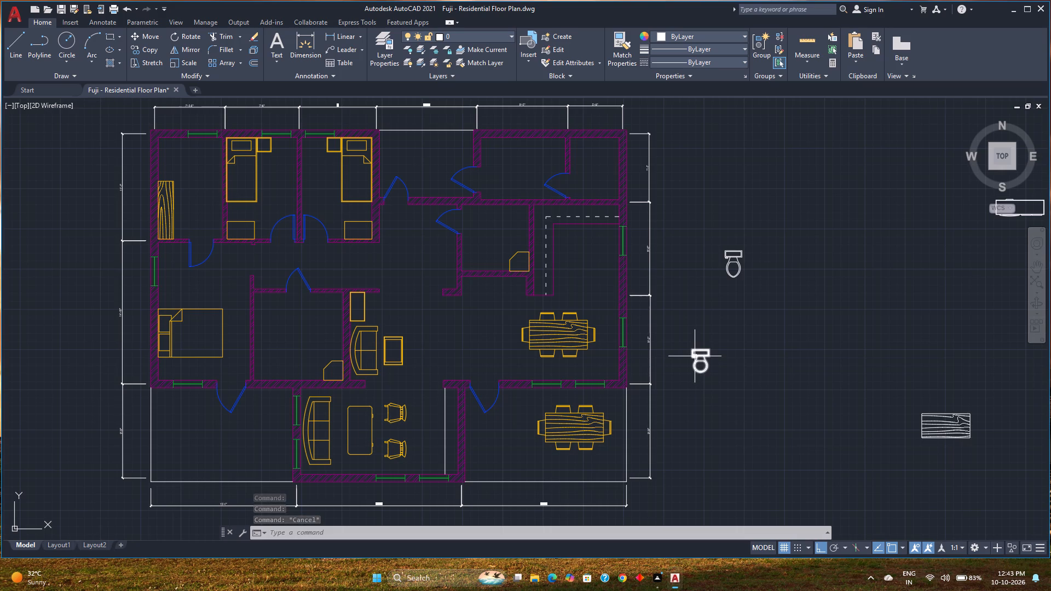
Rotate the round toilet 90 degrees counterclockwise so that its tank faces west.
click(695, 355)
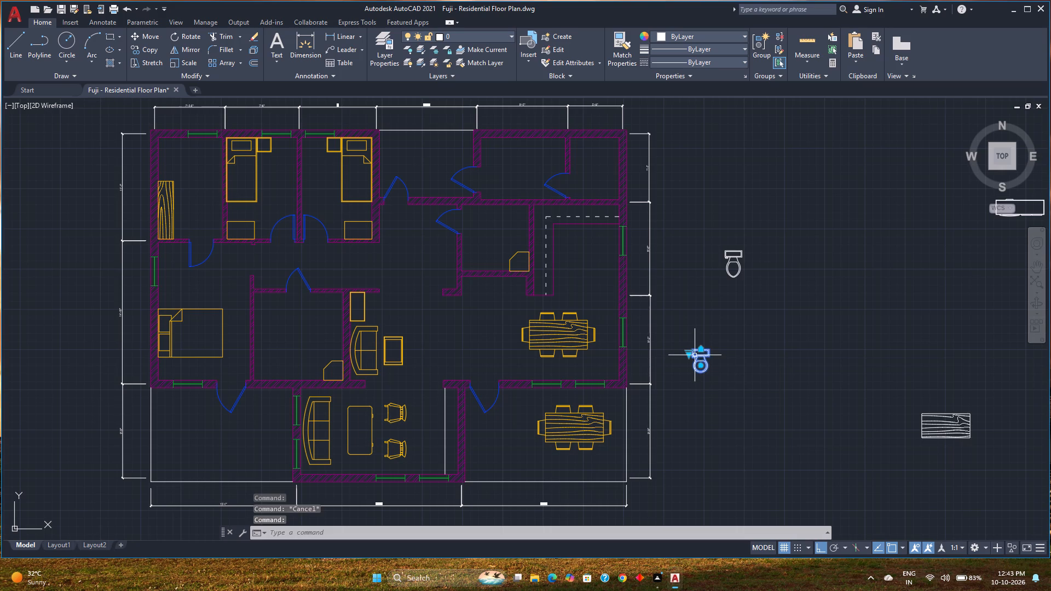
click(192, 34)
click(690, 356)
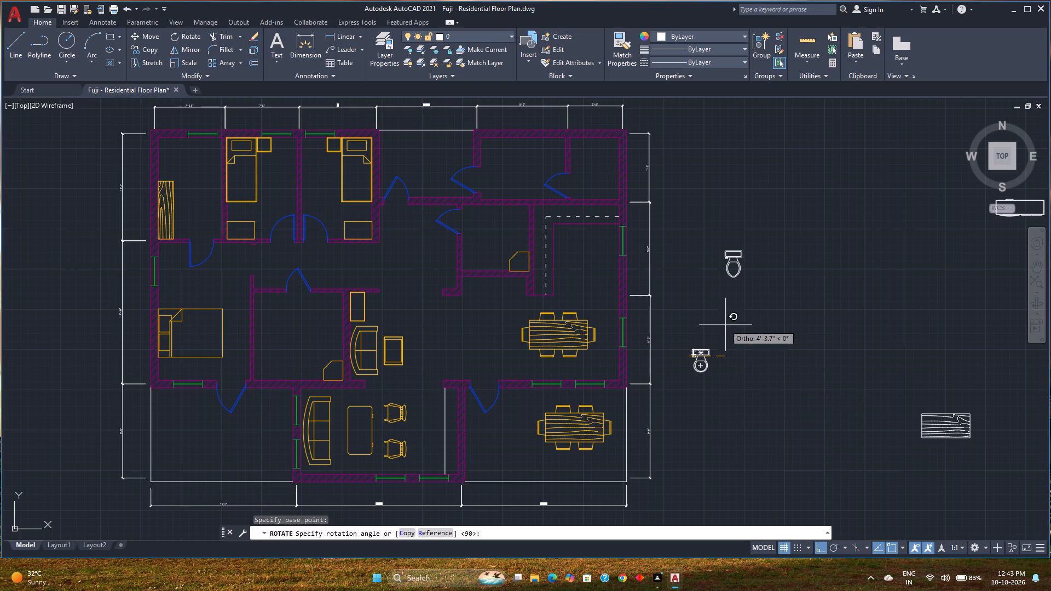
click(696, 304)
Move the round toilet into the bathroom east of the double bedroom, with its tank against the west wall near the south corner.
click(690, 341)
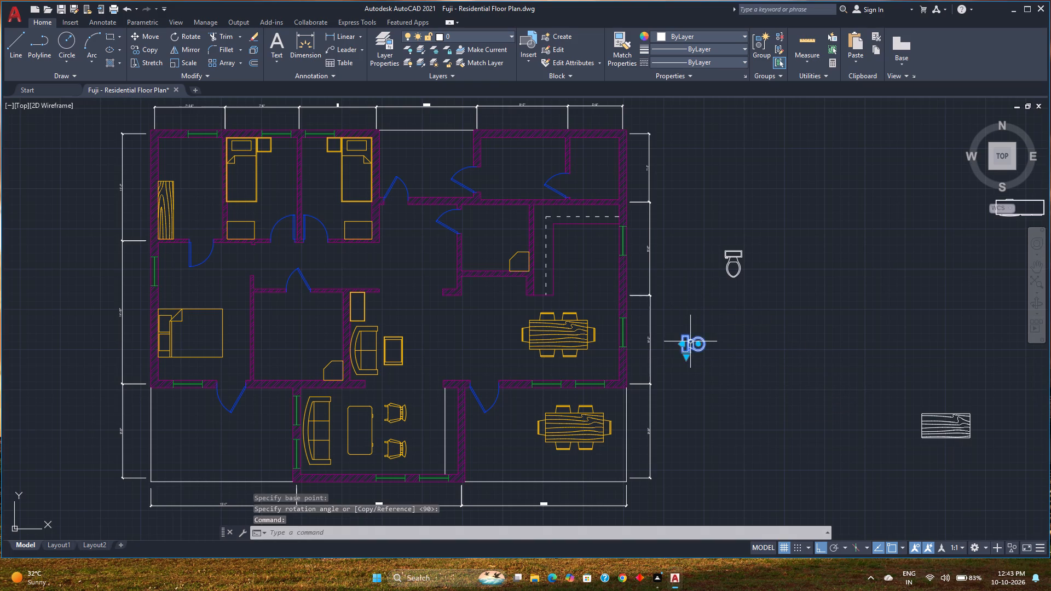
scroll(682, 346, up, 2)
click(682, 345)
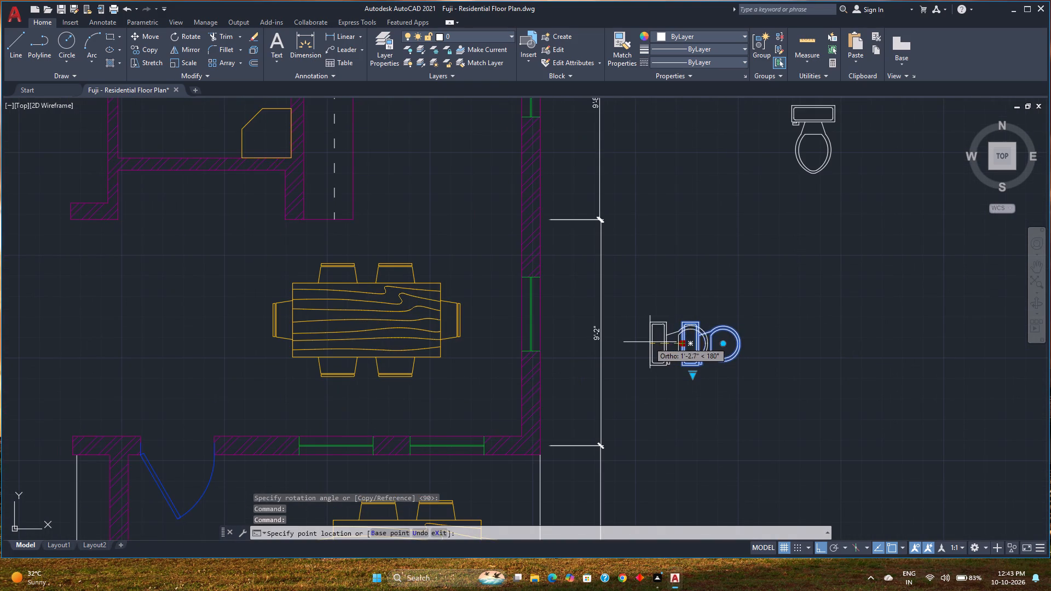
scroll(645, 342, down, 3)
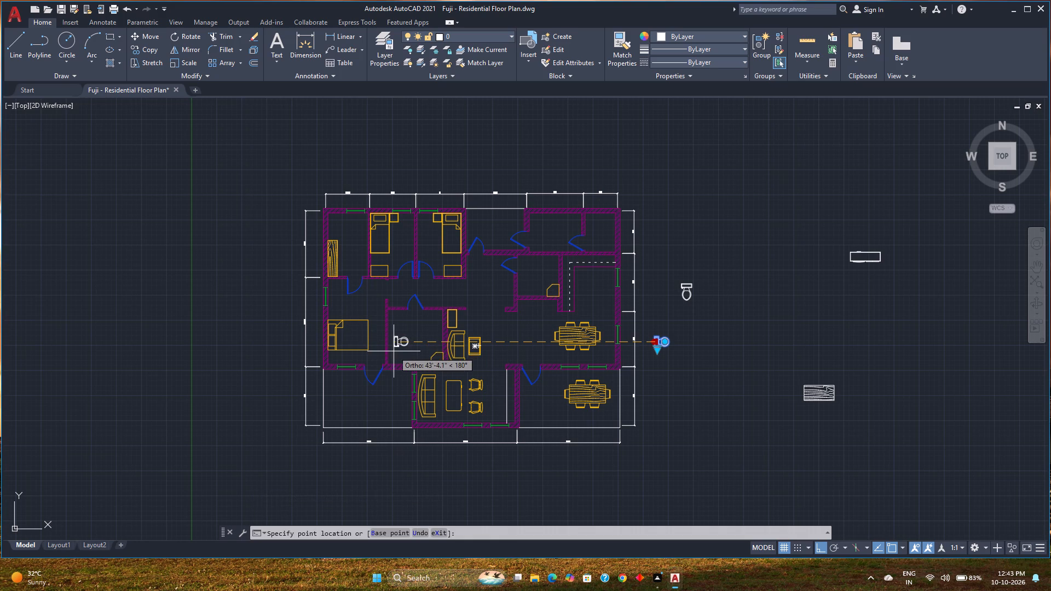
scroll(394, 358, up, 1)
key(F8)
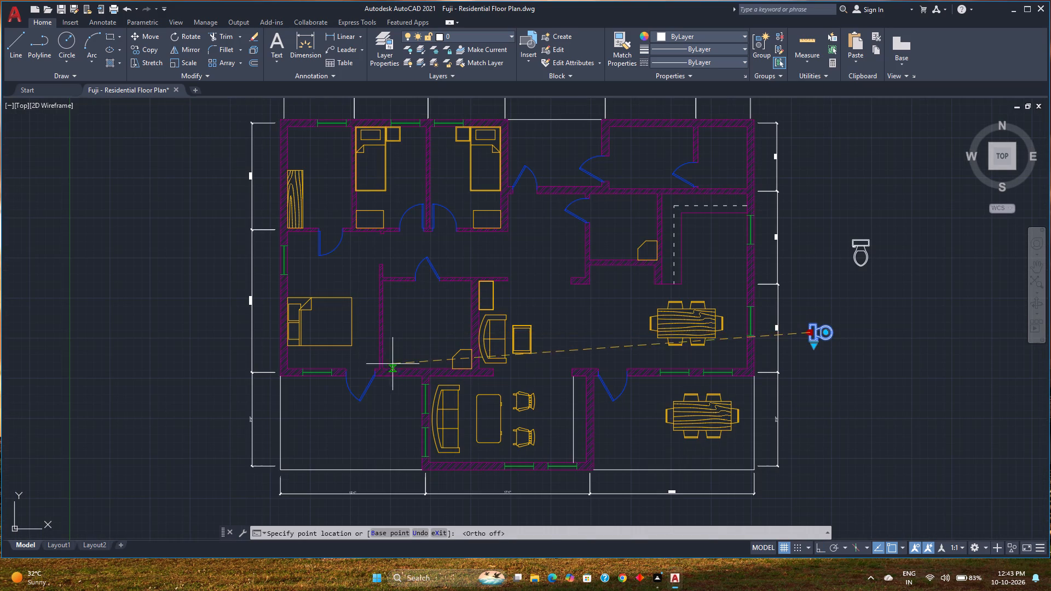
scroll(389, 359, up, 3)
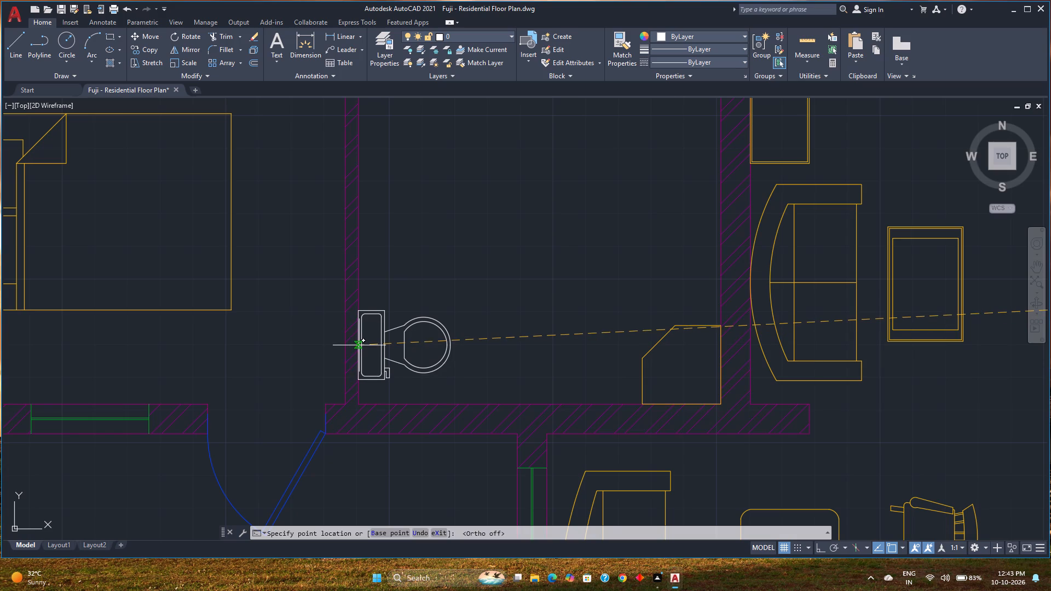
click(359, 345)
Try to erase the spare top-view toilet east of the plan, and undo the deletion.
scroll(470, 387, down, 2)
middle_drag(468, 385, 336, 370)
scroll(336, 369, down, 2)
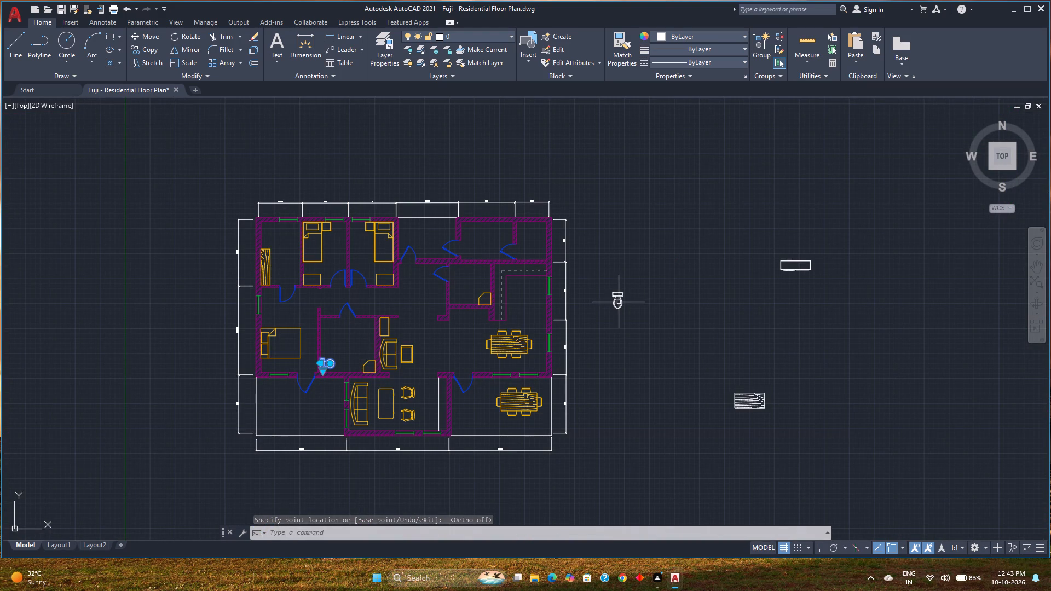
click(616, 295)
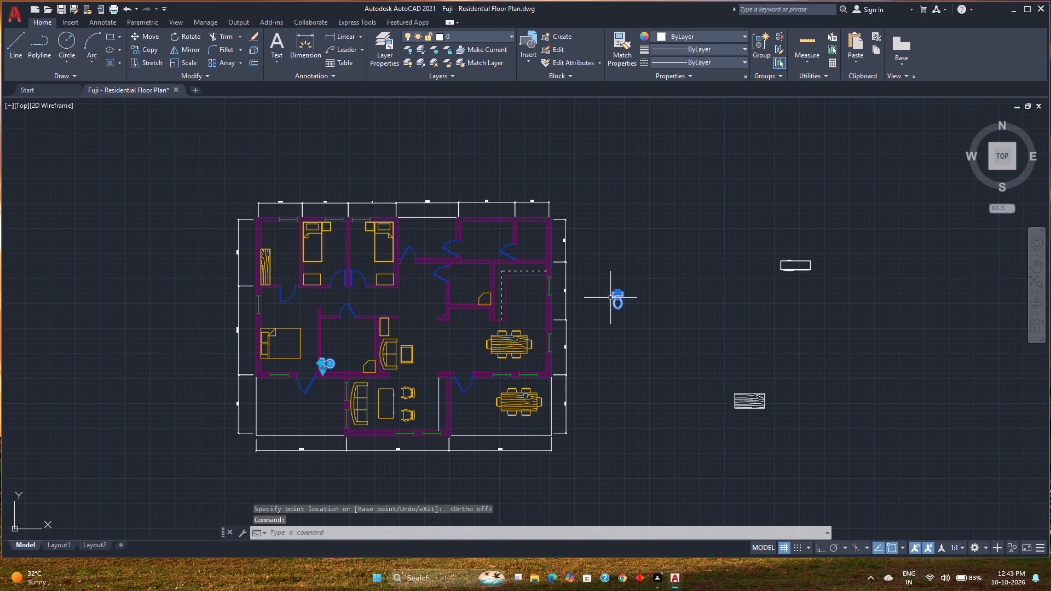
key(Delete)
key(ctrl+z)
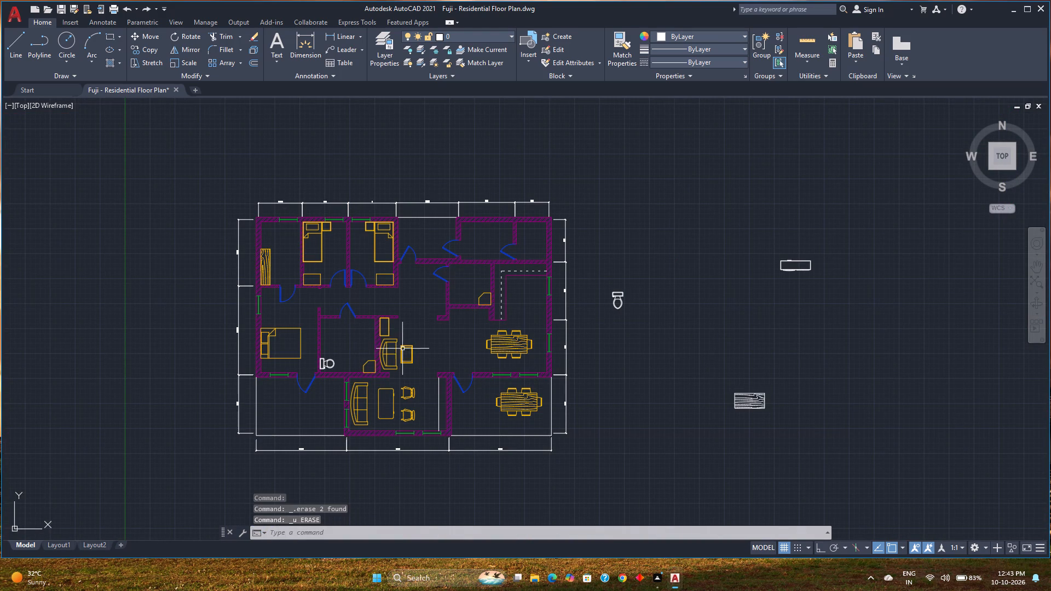
Erase only the spare top-view toilet east of the plan.
click(638, 328)
click(623, 289)
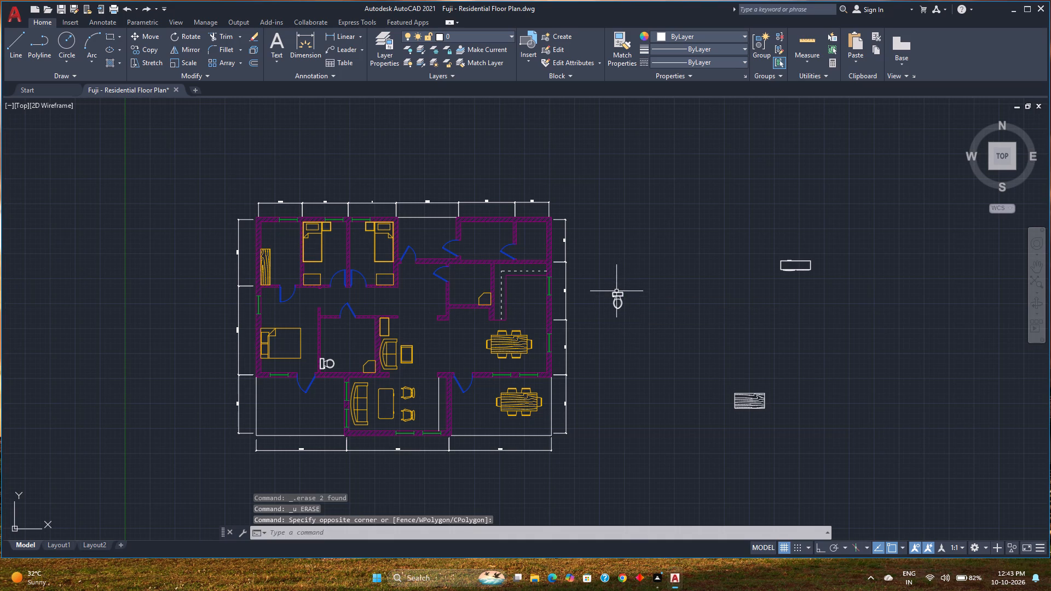
click(616, 291)
key(Delete)
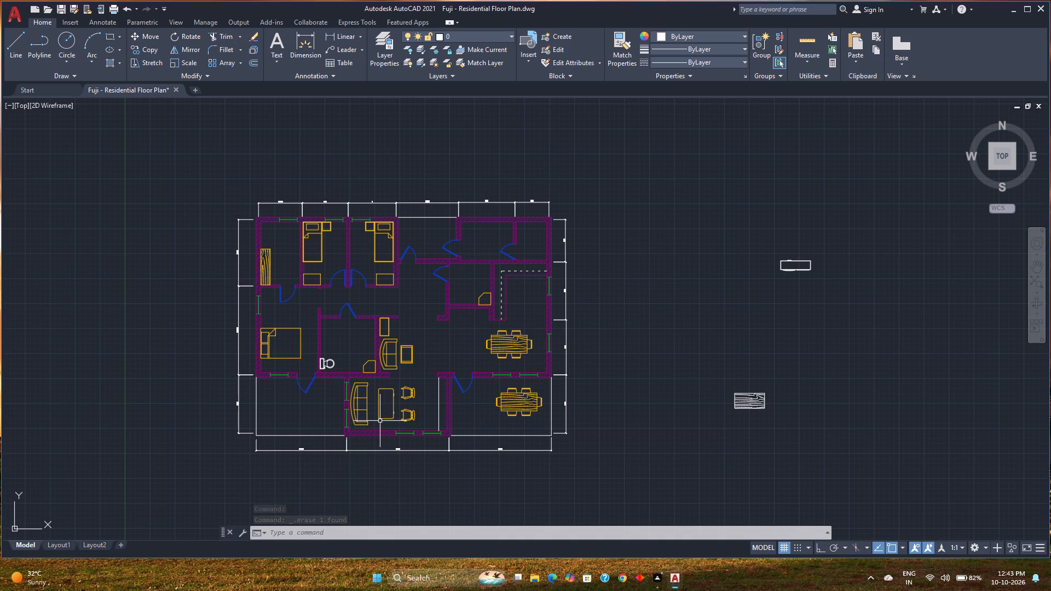
Copy the placed toilet, using the midpoint of its tank's back edge as base point, into the bathroom west of the kitchen counter.
click(328, 364)
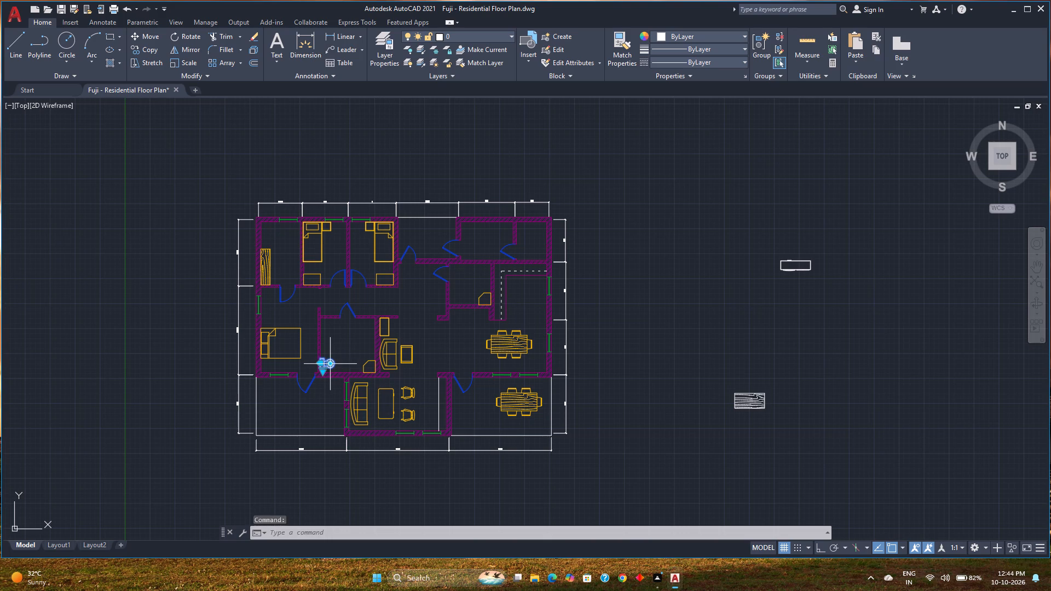
click(149, 49)
scroll(315, 352, up, 3)
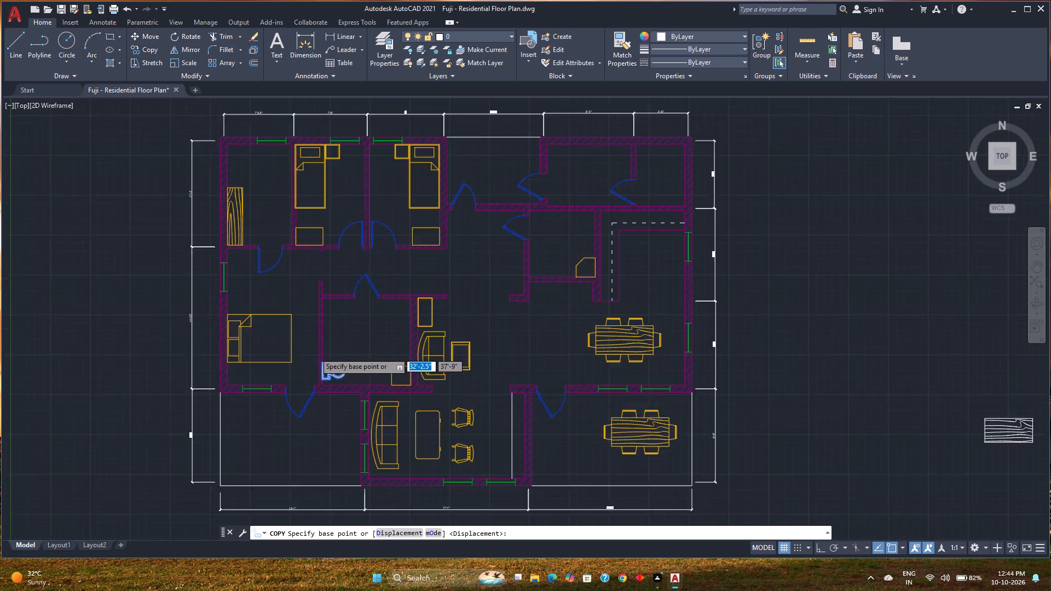
scroll(330, 375, up, 5)
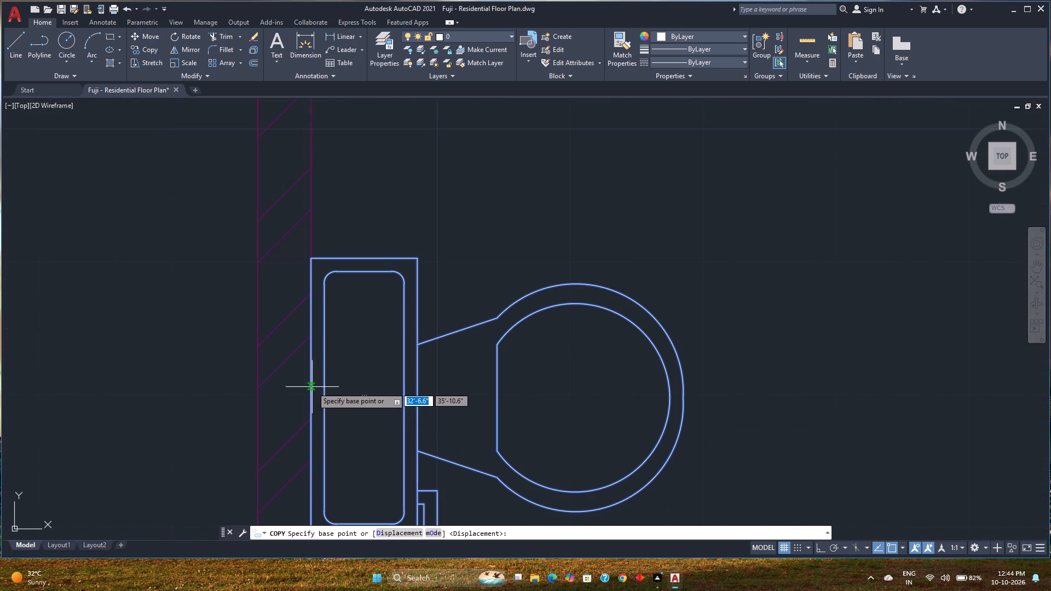
click(311, 397)
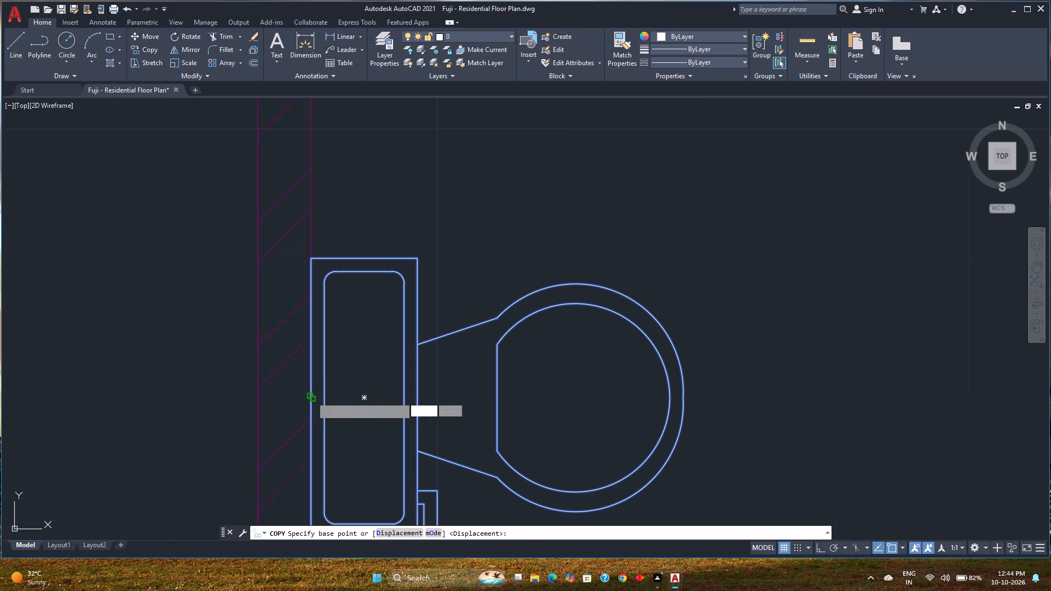
scroll(434, 335, down, 6)
middle_drag(436, 333, 192, 456)
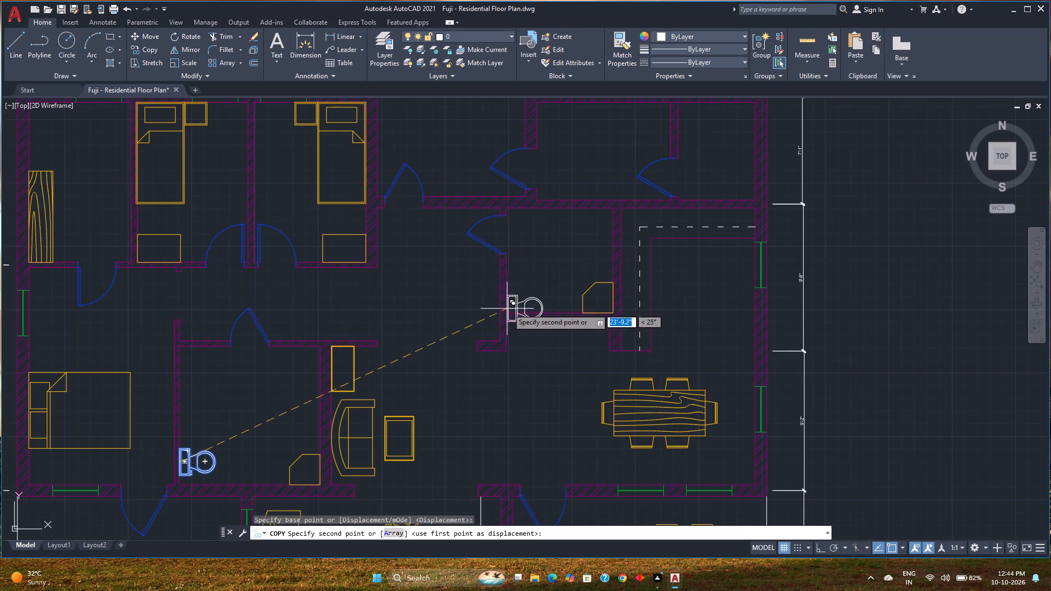
click(524, 288)
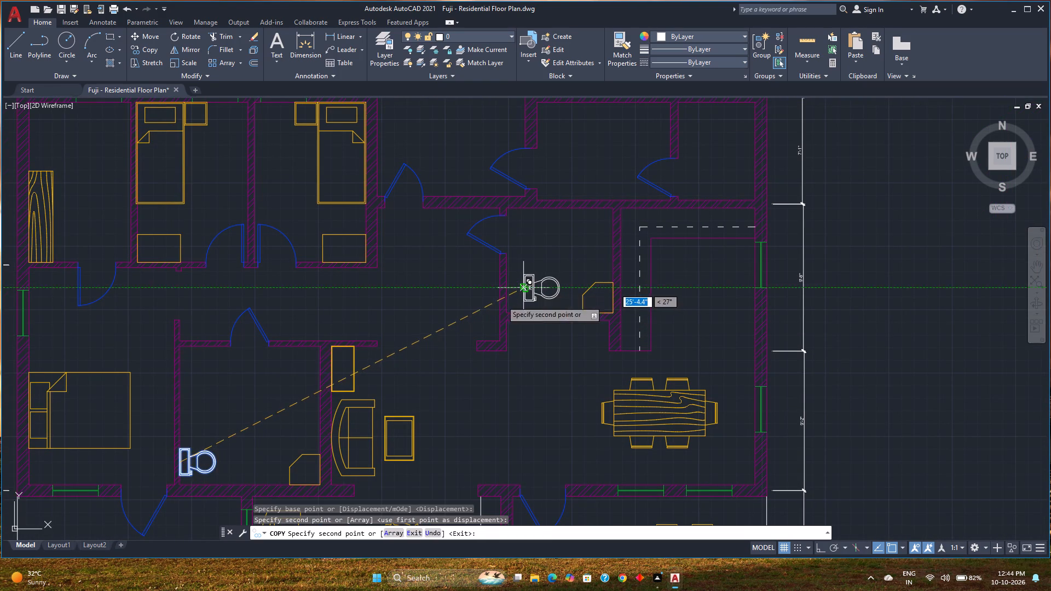
key(Escape)
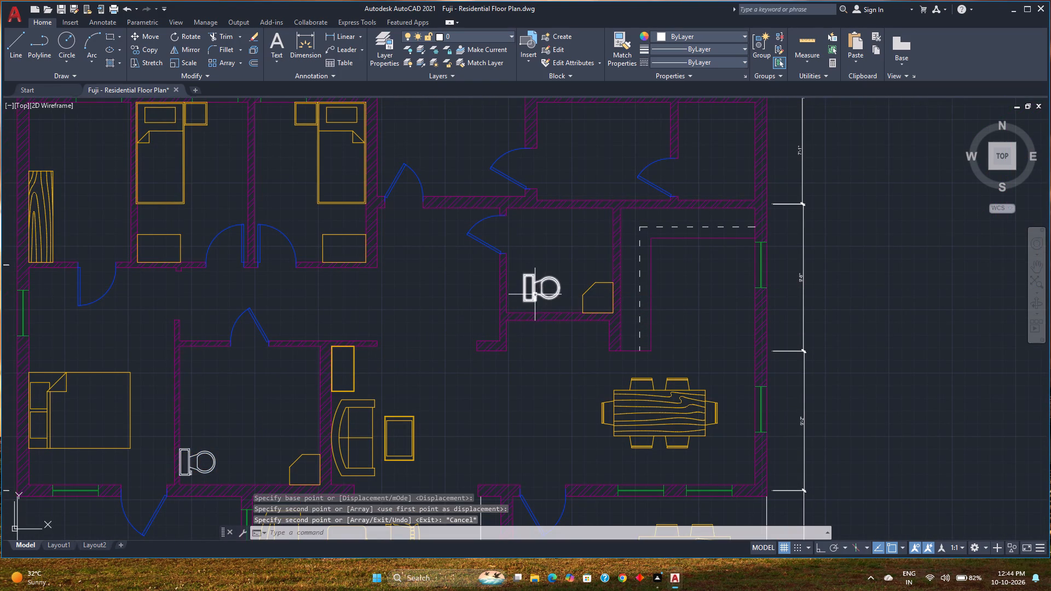
Rotate the copied toilet 90 degrees counterclockwise about its bowl centre so that its tank faces south.
click(535, 294)
click(178, 37)
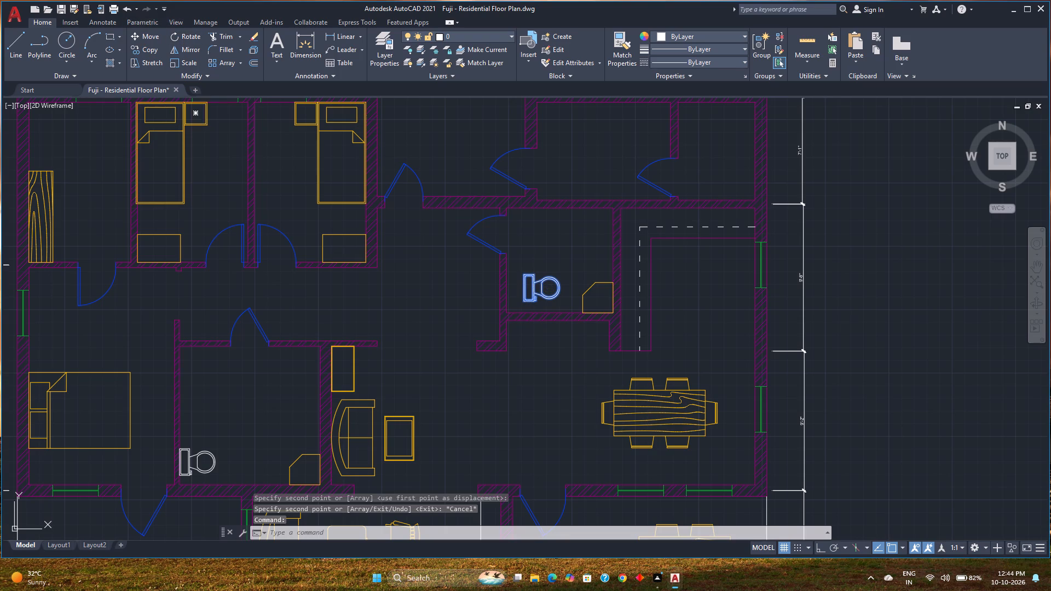
click(547, 292)
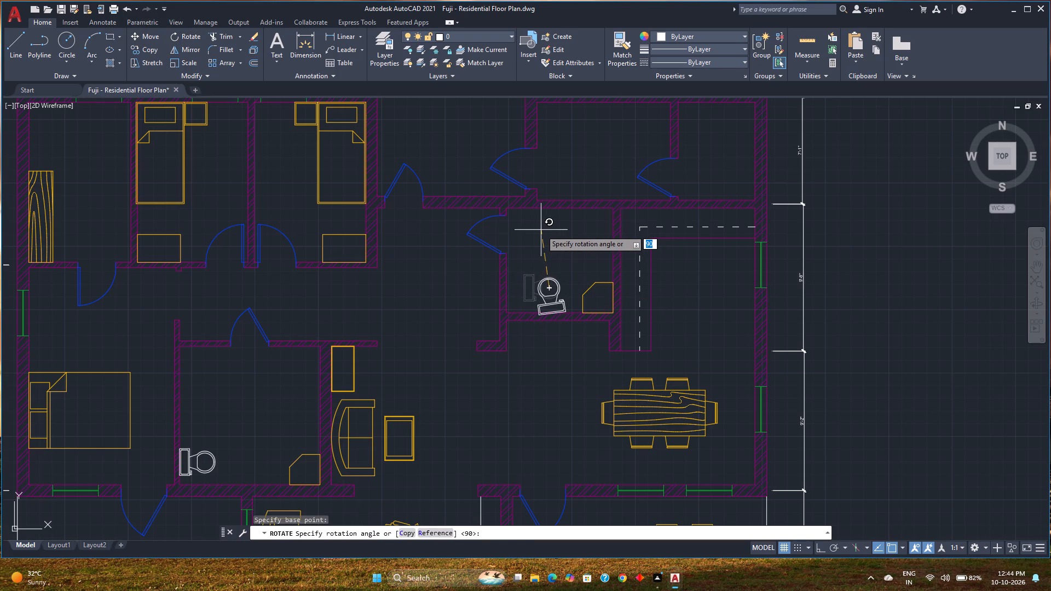
key(F8)
click(543, 230)
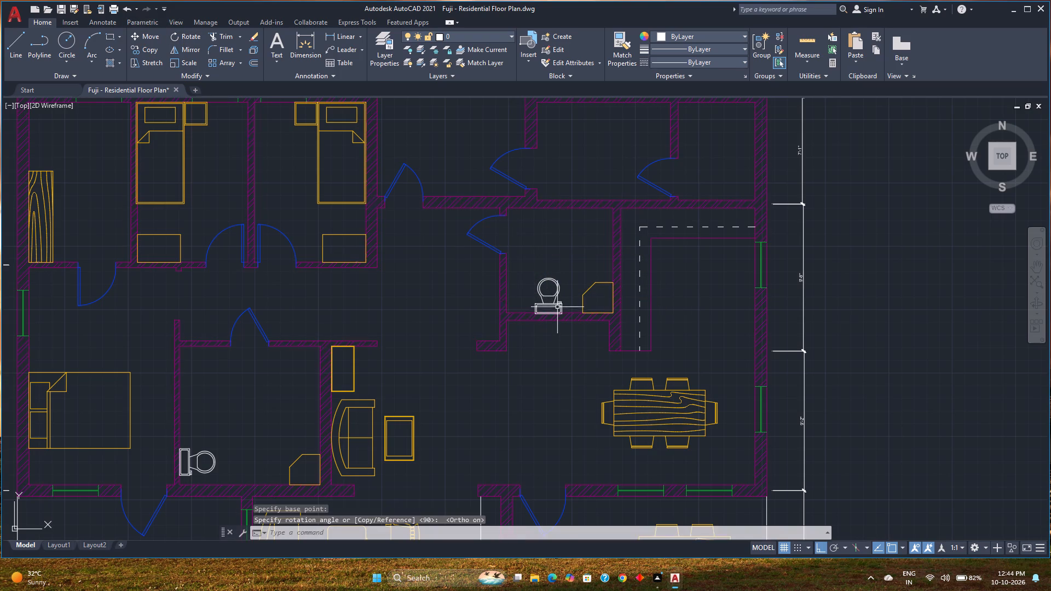
Move the copied toilet so its tank's back edge sits against the bathroom's south wall near the west corner.
click(557, 305)
scroll(560, 317, up, 5)
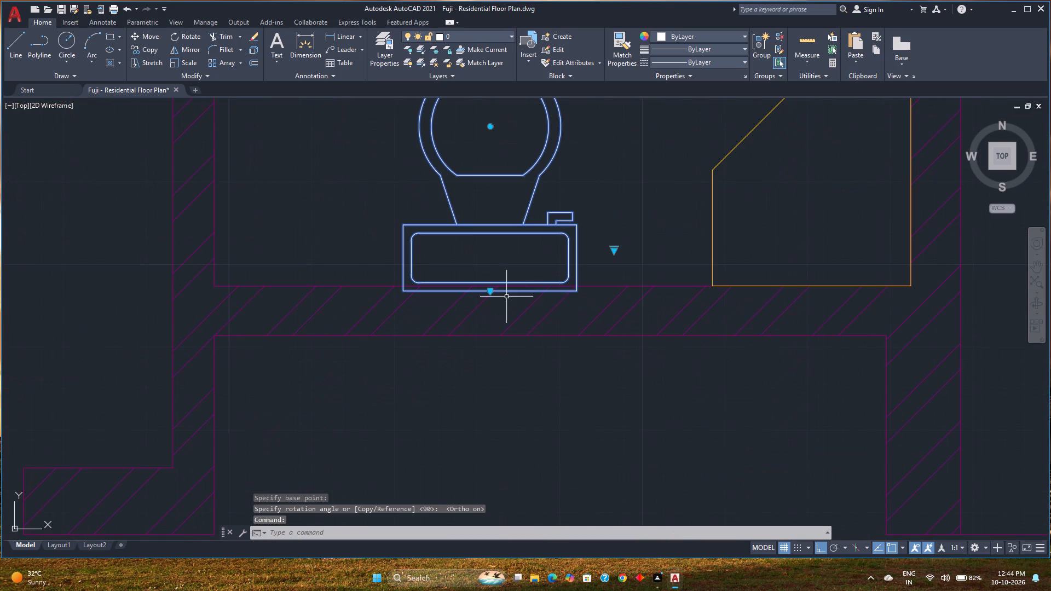
click(490, 292)
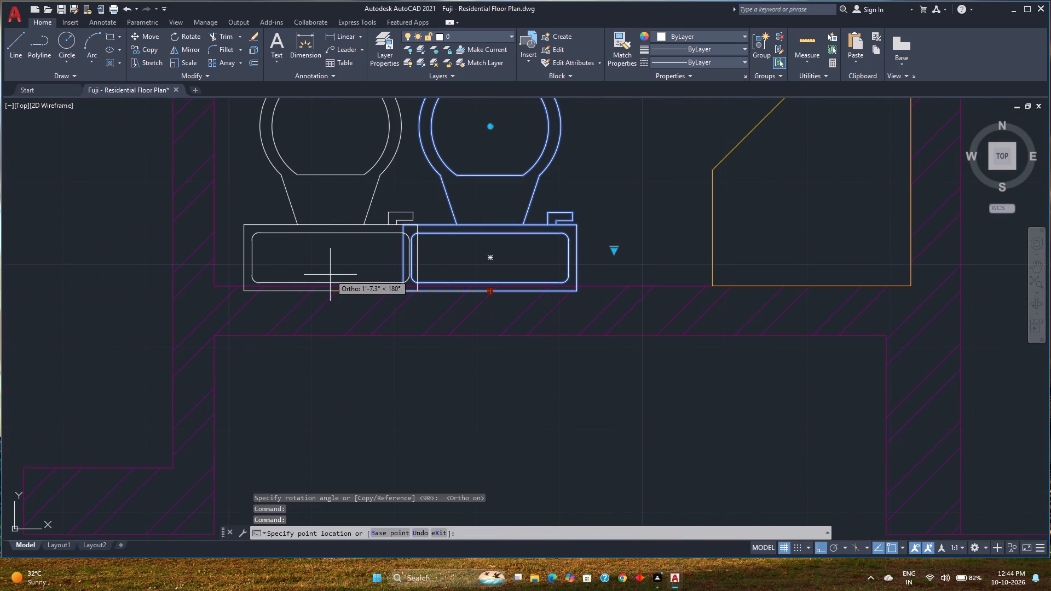
key(F8)
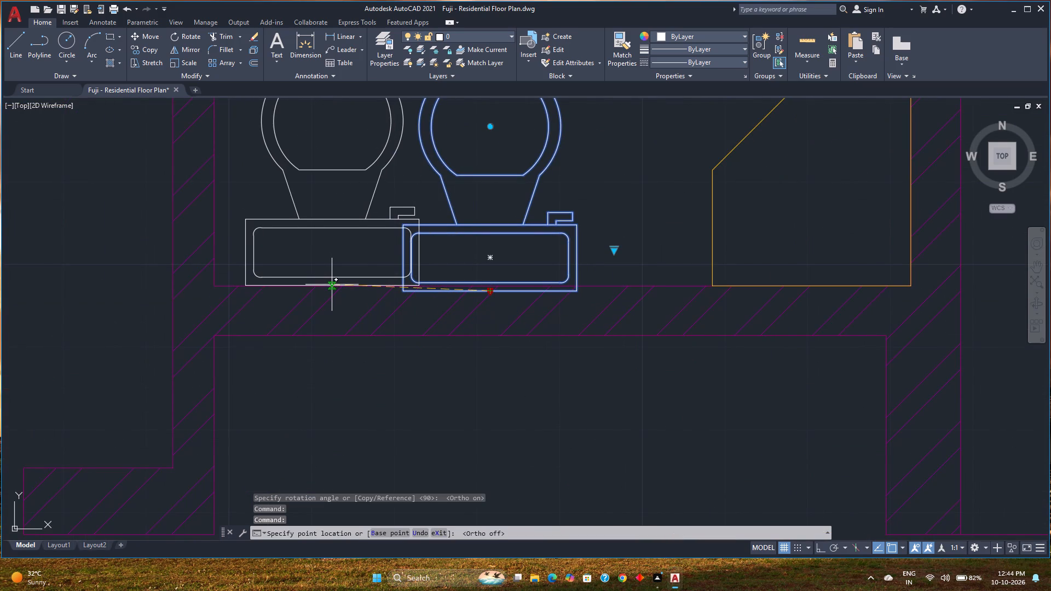
click(332, 285)
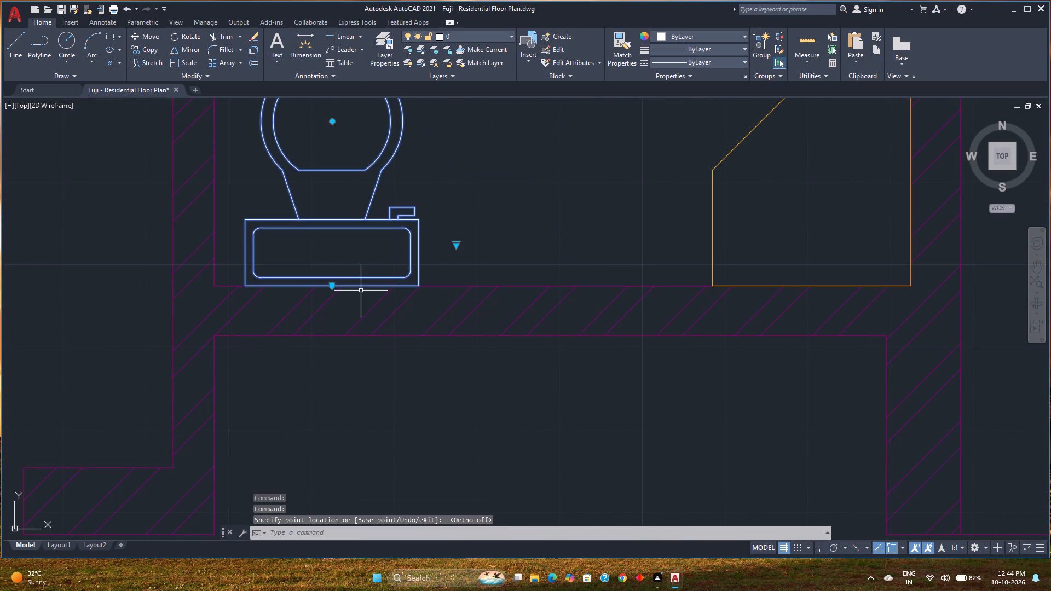
key(Escape)
scroll(361, 291, down, 5)
middle_drag(376, 299, 453, 325)
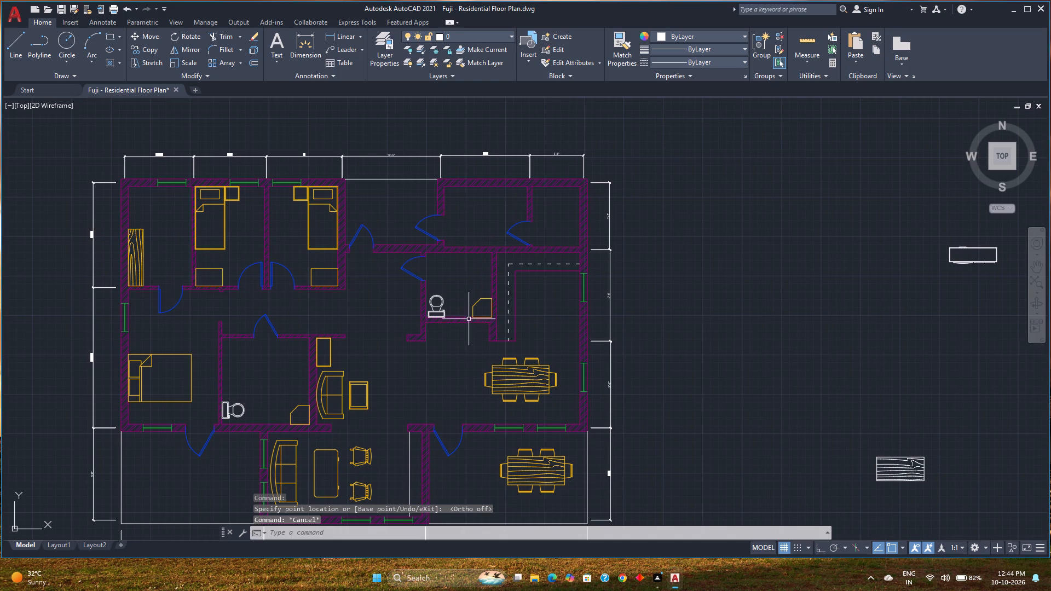
Save the floor plan drawing.
key(ctrl+s)
Erase the spare wood-grain rectangle east of the plan.
scroll(469, 318, down, 1)
middle_drag(467, 323, 432, 308)
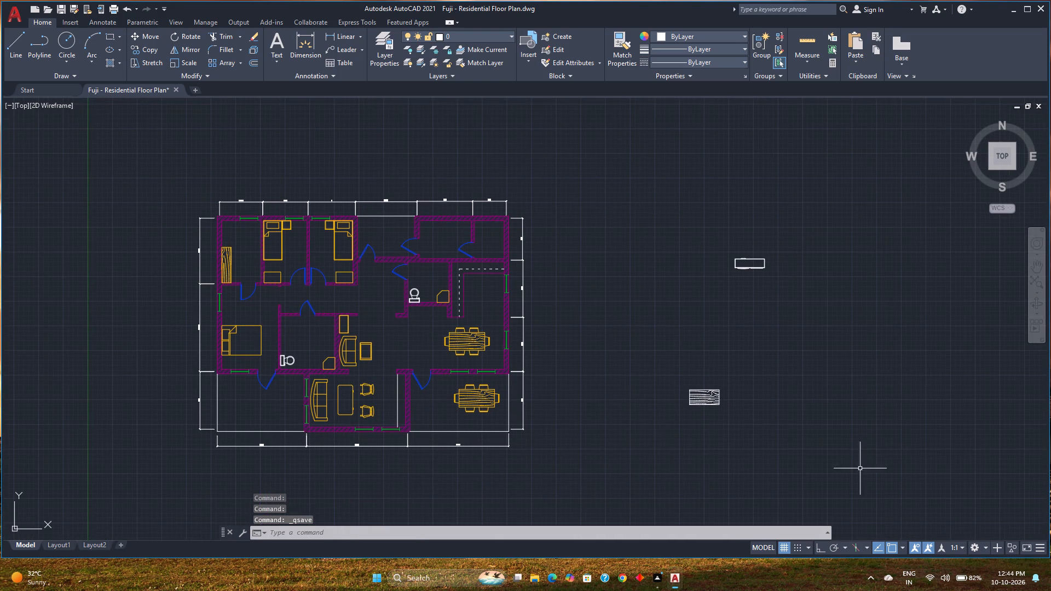
click(856, 456)
click(688, 333)
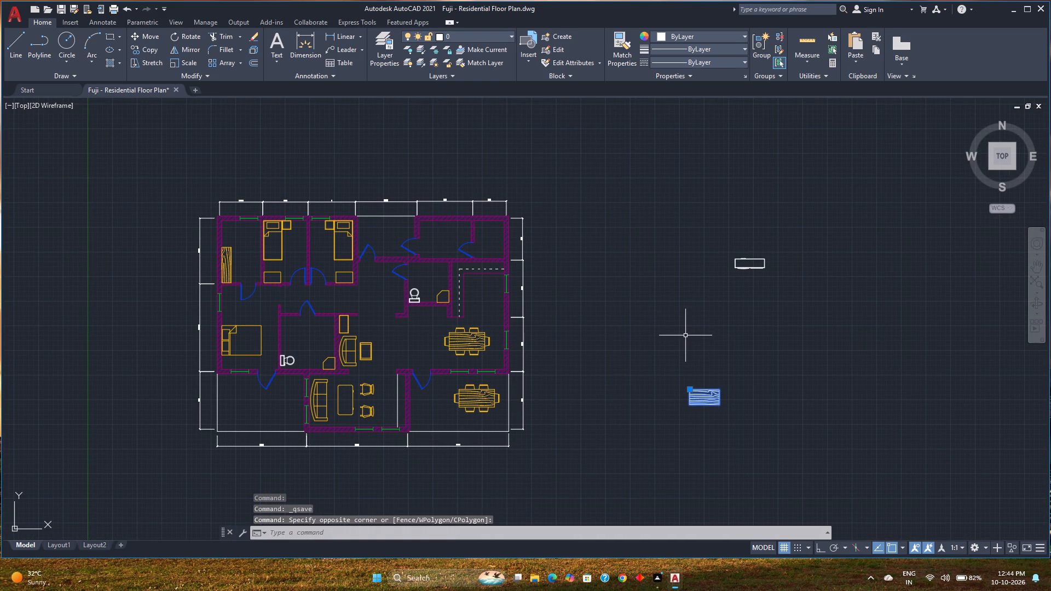
key(Delete)
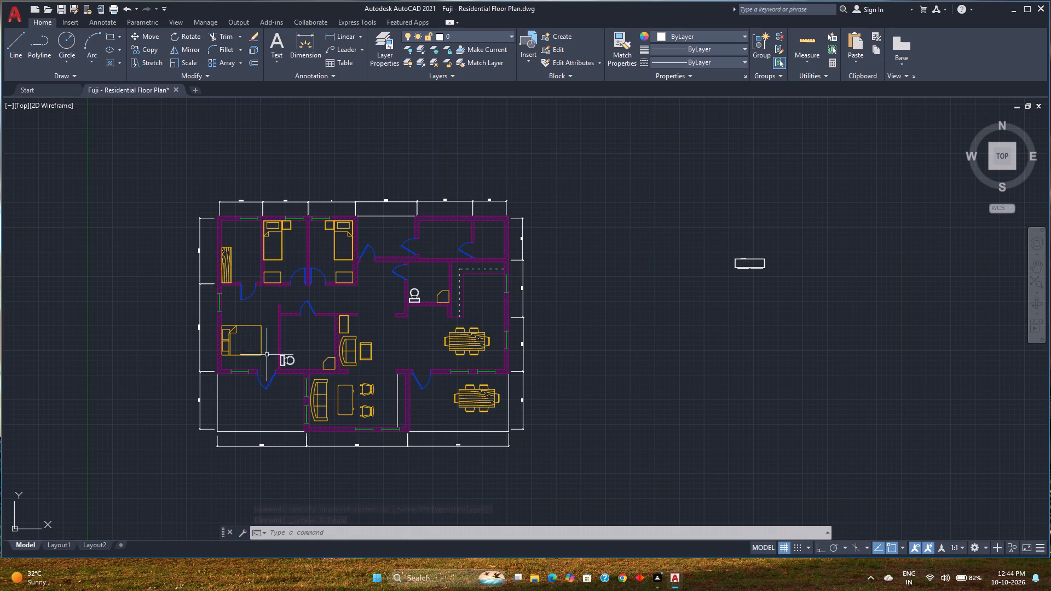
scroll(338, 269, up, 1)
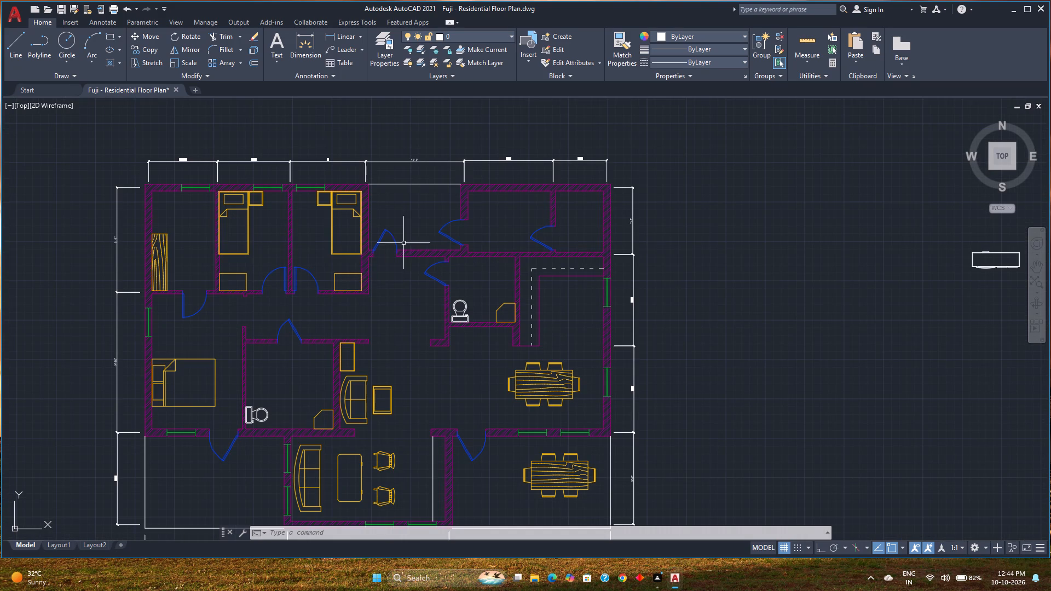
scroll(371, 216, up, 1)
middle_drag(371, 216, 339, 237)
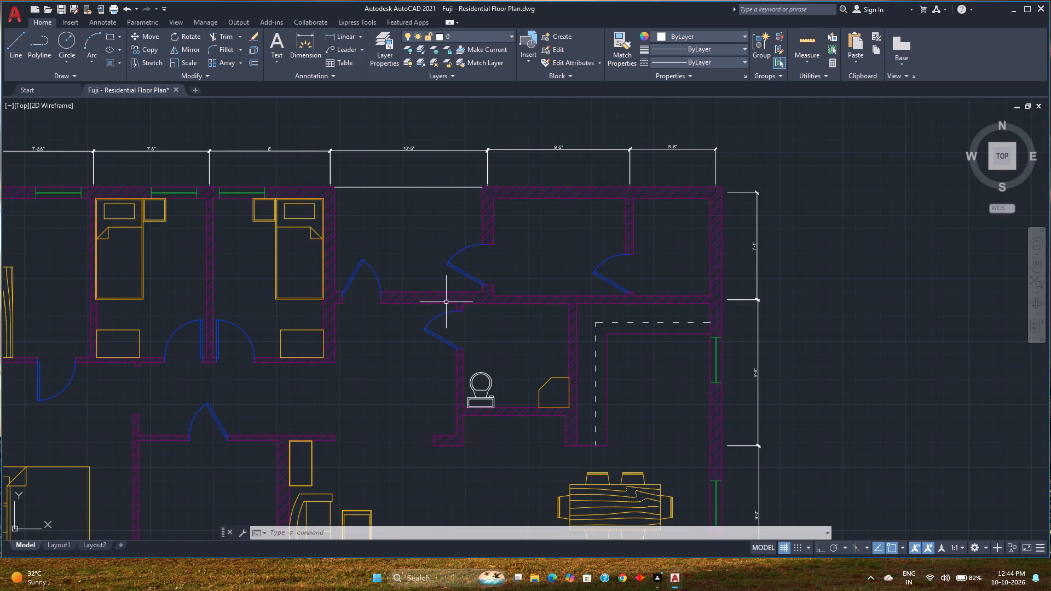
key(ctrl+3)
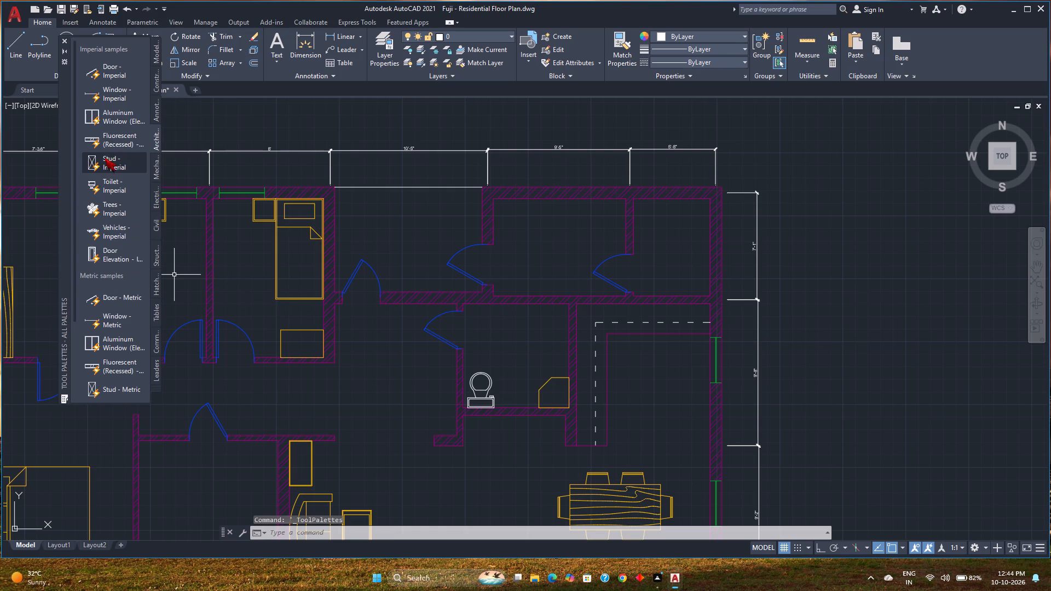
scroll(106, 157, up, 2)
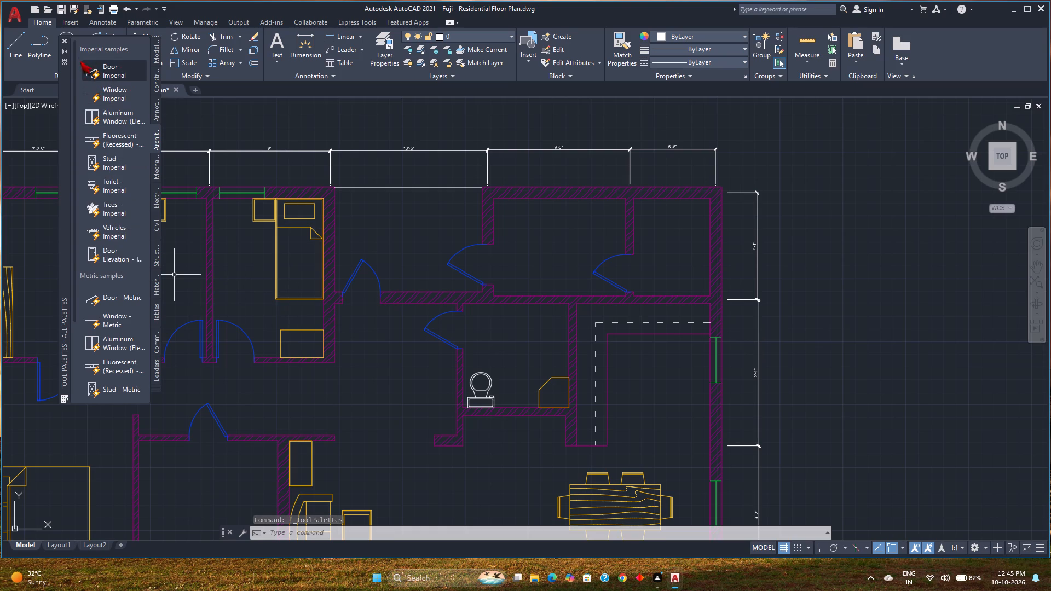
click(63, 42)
Open DesignCenter.
key(ctrl+2)
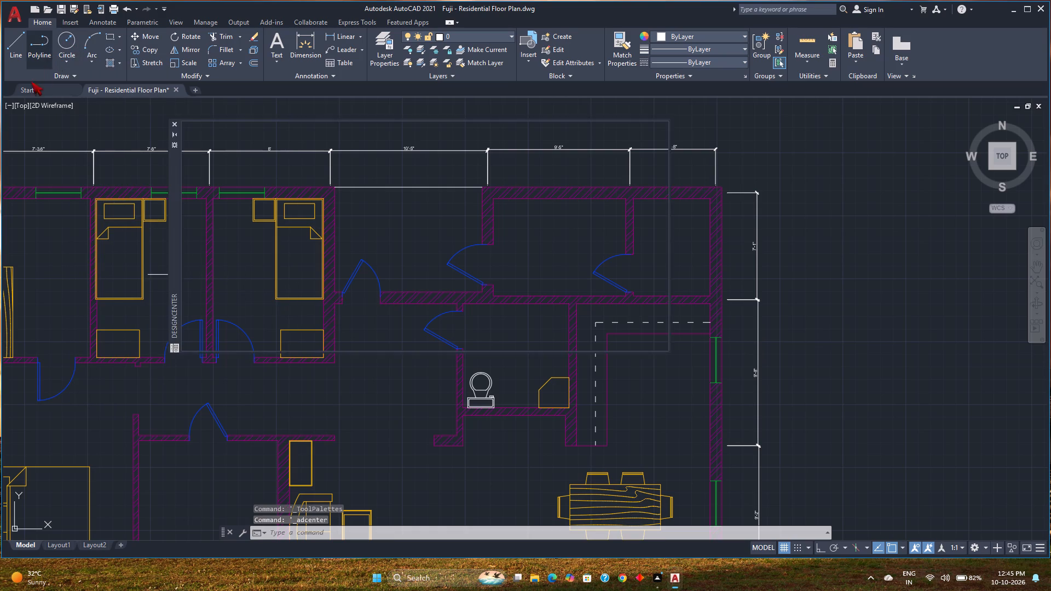
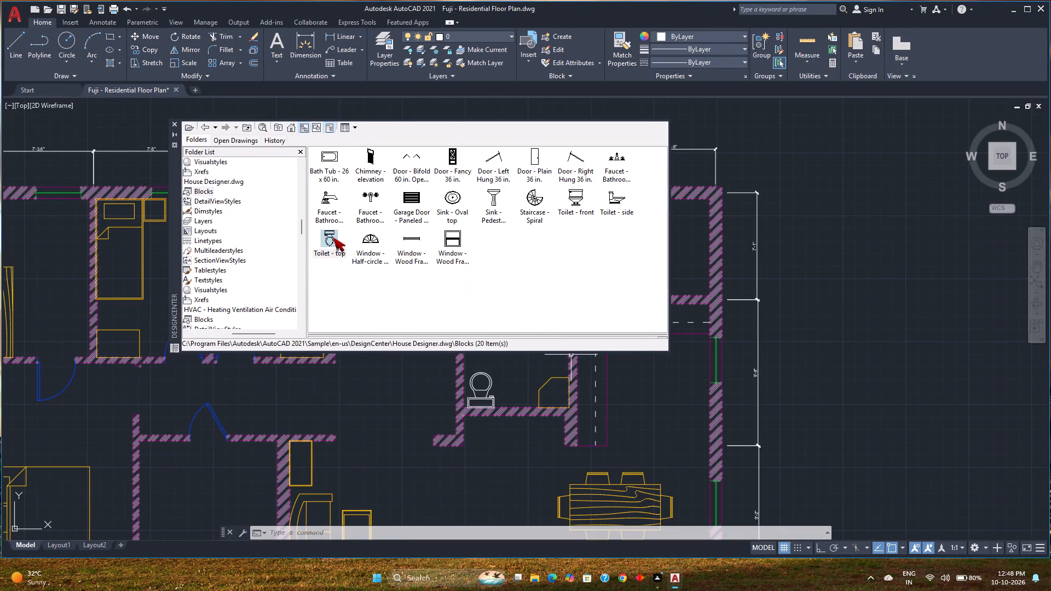
Browse the block libraries of House Designer, Home - Space Planner, HVAC and Hydraulic - Pneumatic sample drawings.
scroll(333, 237, up, 3)
scroll(426, 226, down, 2)
scroll(426, 226, up, 2)
scroll(425, 227, down, 2)
click(442, 252)
scroll(521, 288, up, 2)
scroll(521, 288, down, 2)
scroll(521, 288, up, 2)
scroll(521, 288, down, 2)
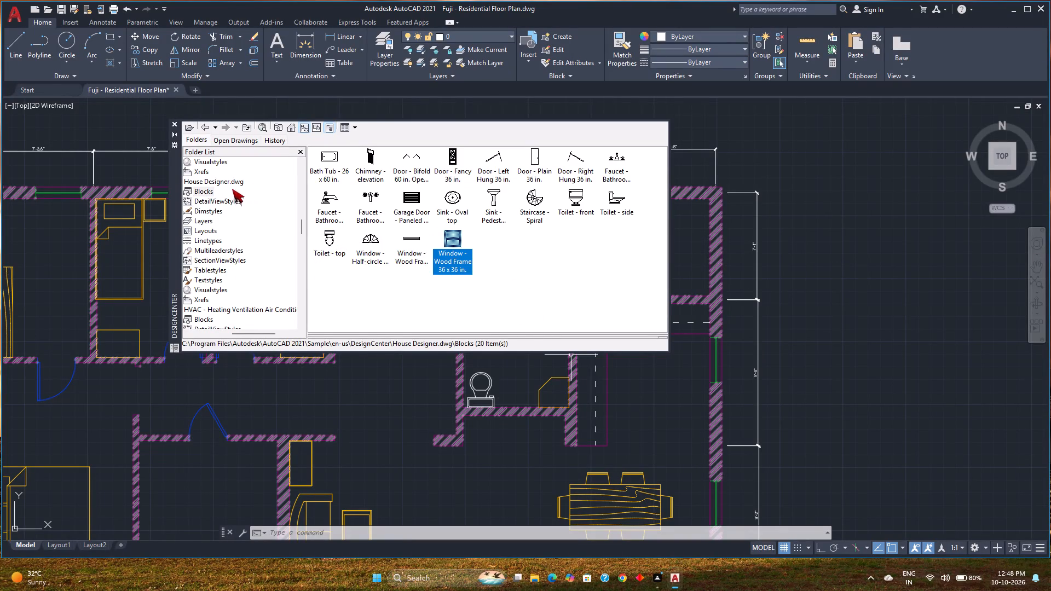
scroll(227, 181, up, 5)
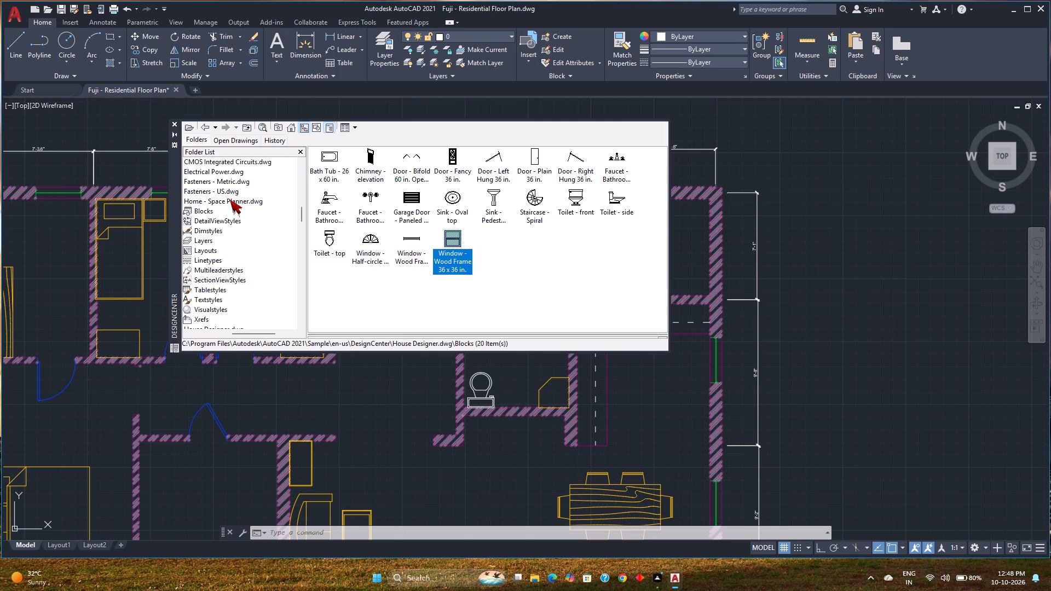
scroll(230, 200, up, 2)
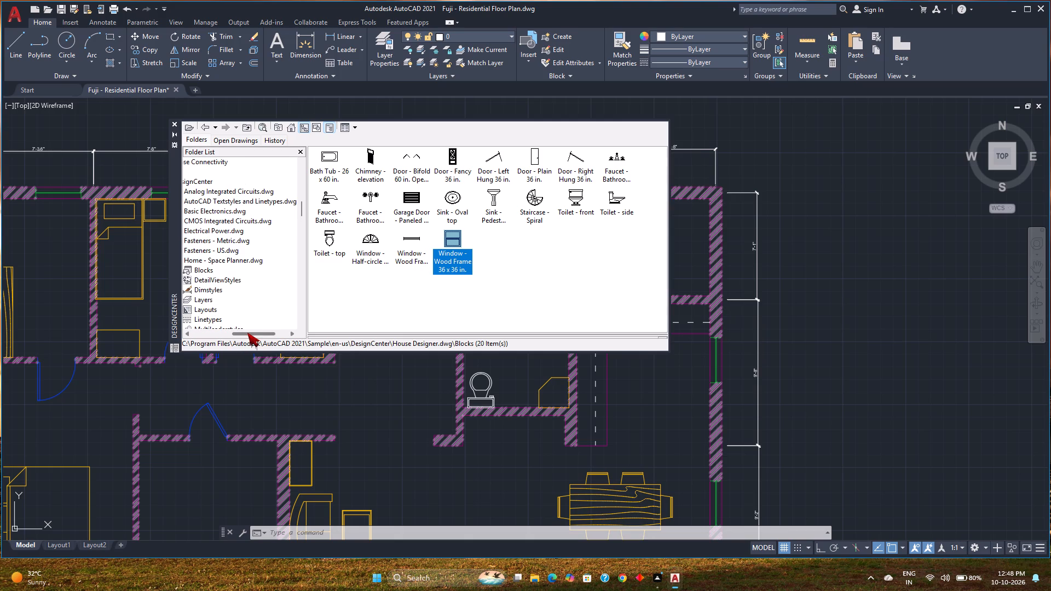
drag(247, 333, 237, 332)
scroll(233, 286, down, 4)
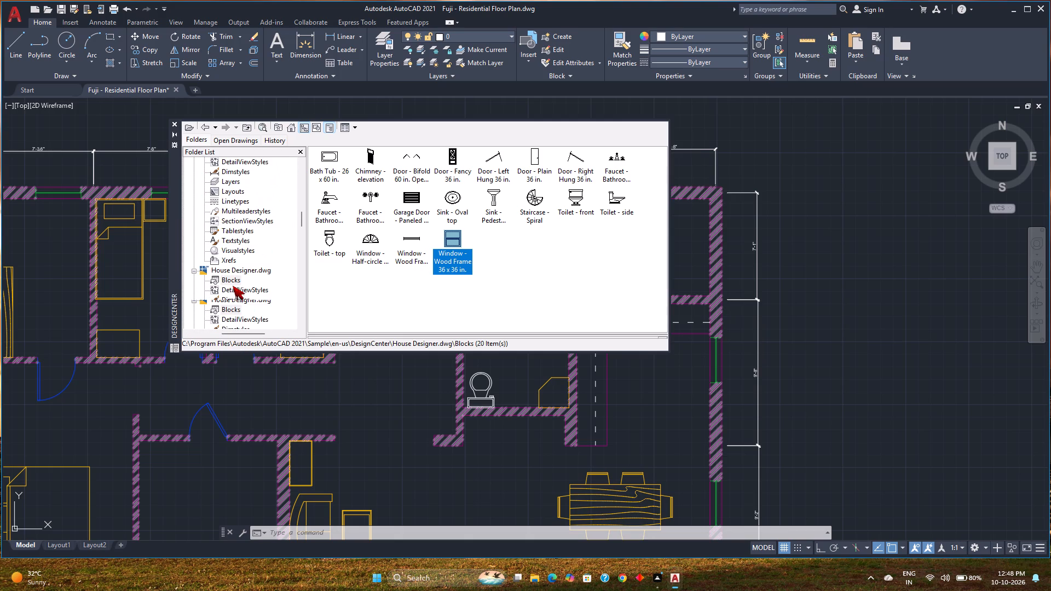
scroll(235, 260, up, 1)
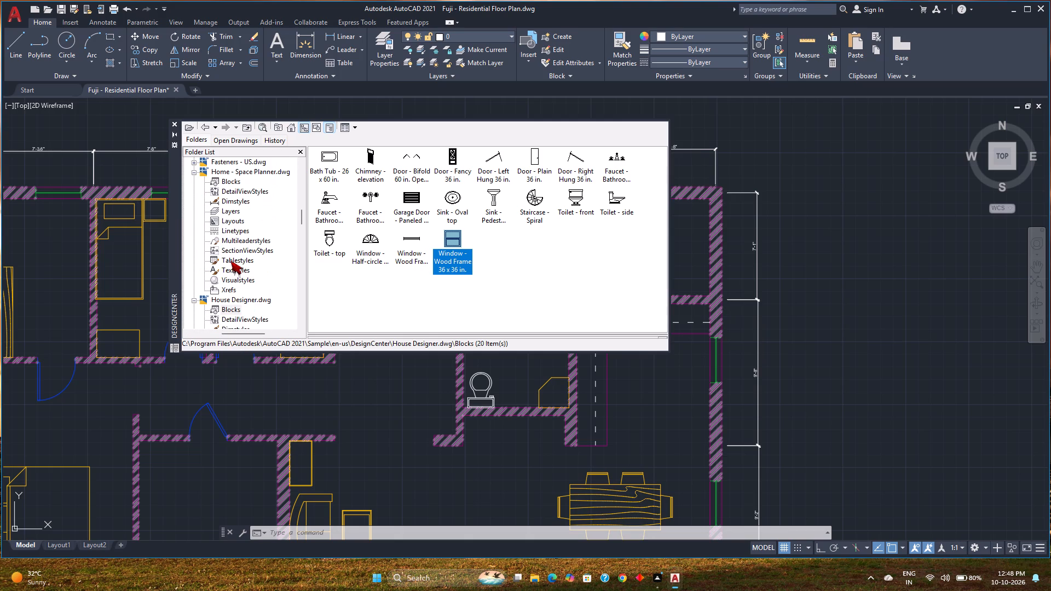
click(228, 181)
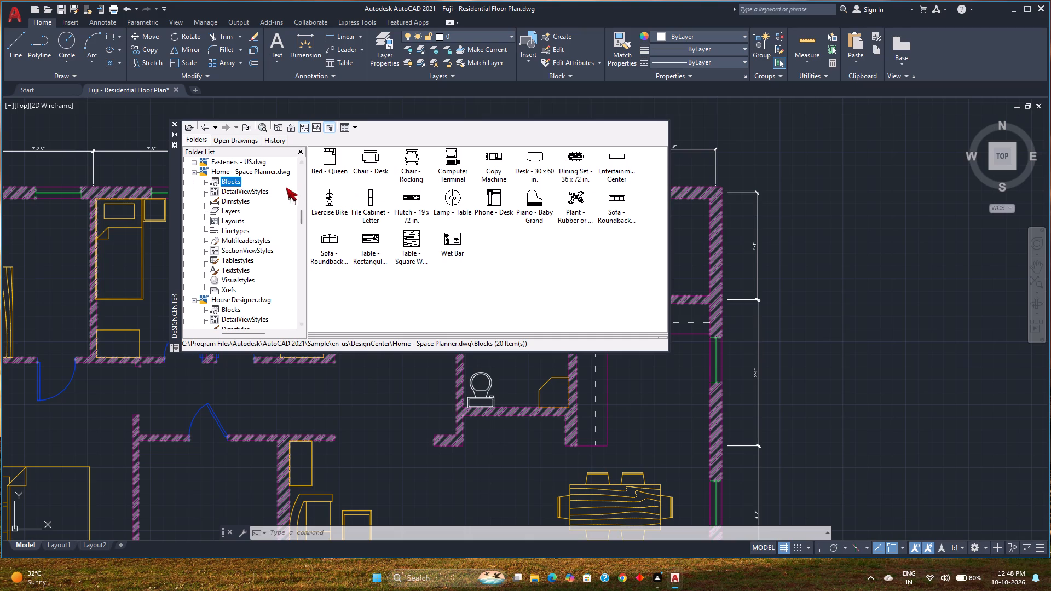
scroll(223, 274, down, 1)
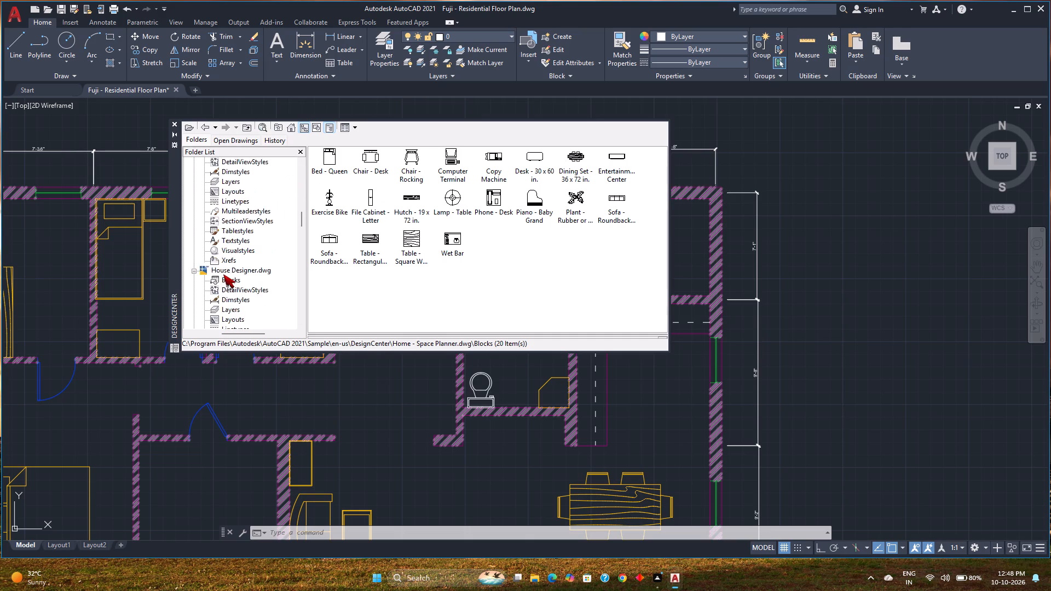
scroll(223, 274, down, 4)
click(233, 290)
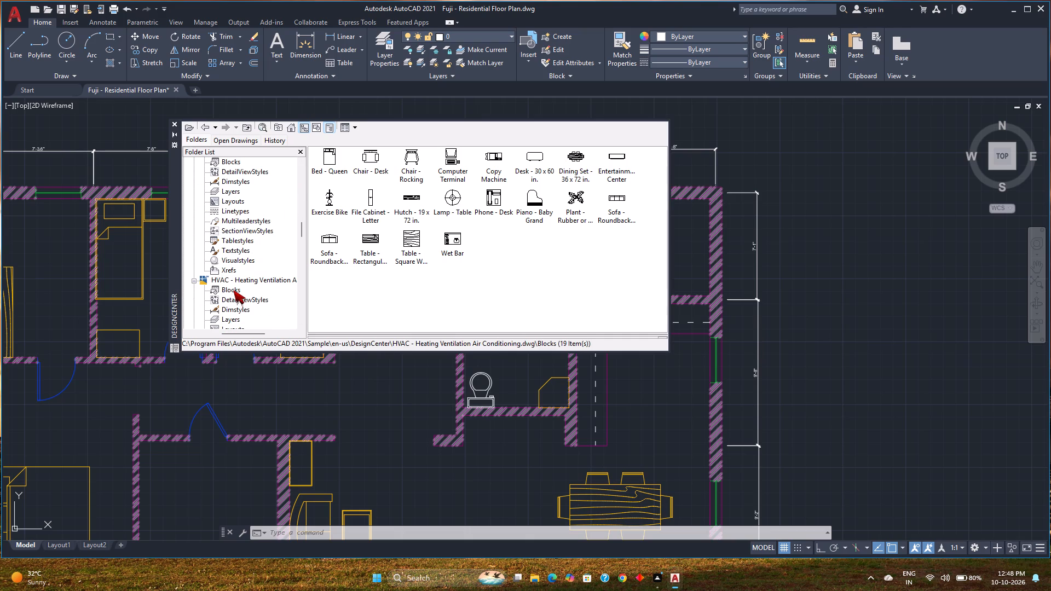
scroll(233, 290, down, 3)
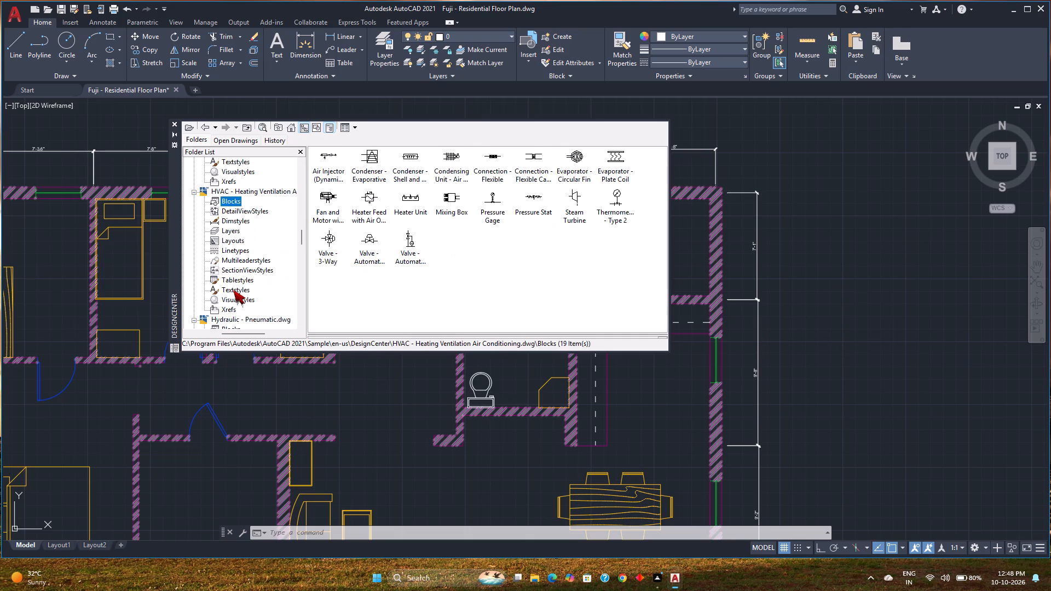
scroll(233, 290, down, 2)
click(233, 272)
scroll(233, 272, down, 3)
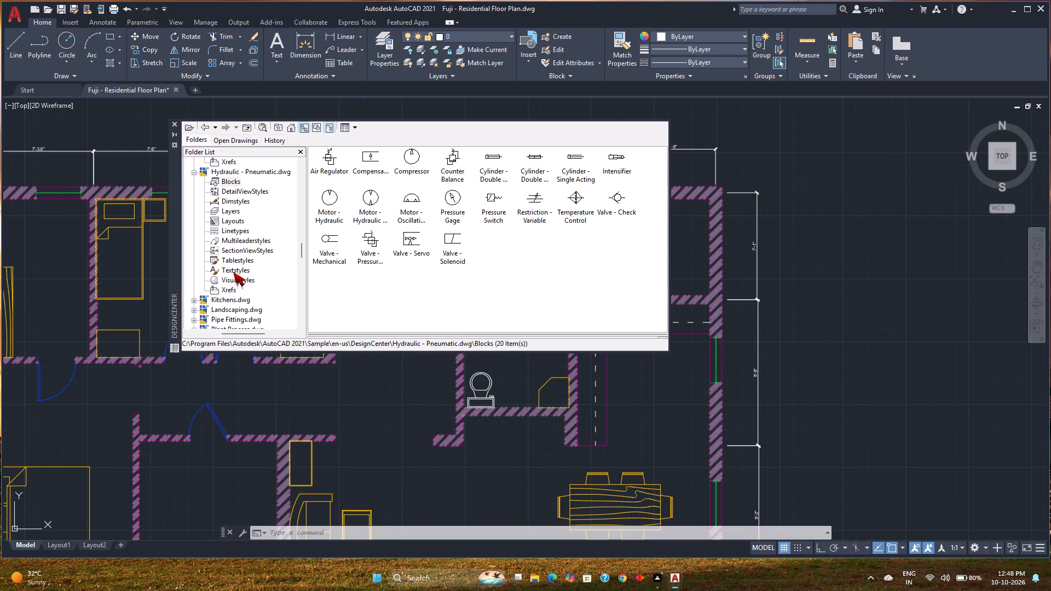
Insert the Sink-single - 30 in top block from Kitchens.dwg into the empty area east of the plan.
click(228, 300)
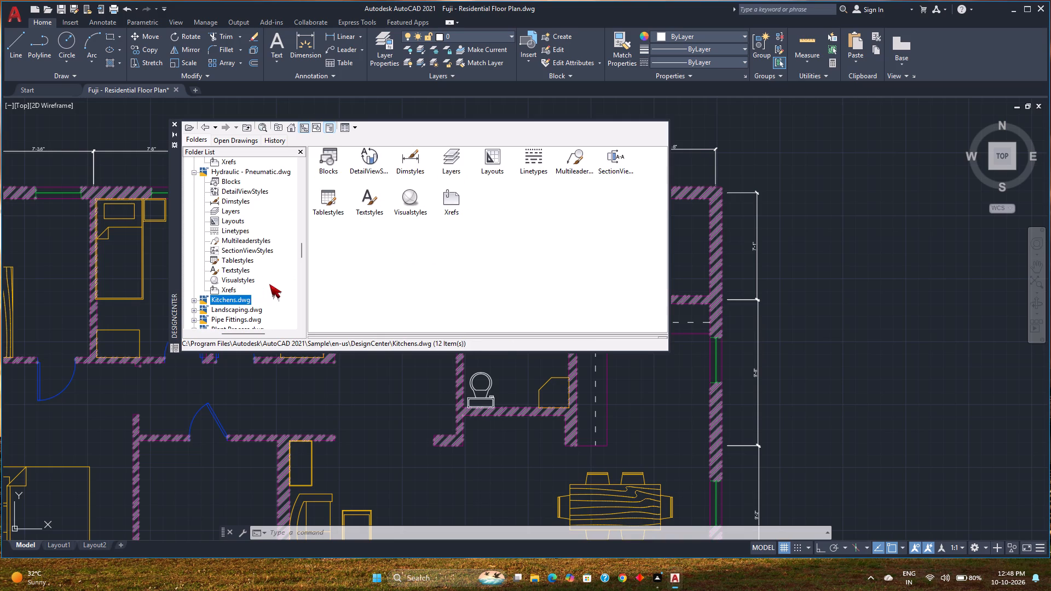
double_click(328, 157)
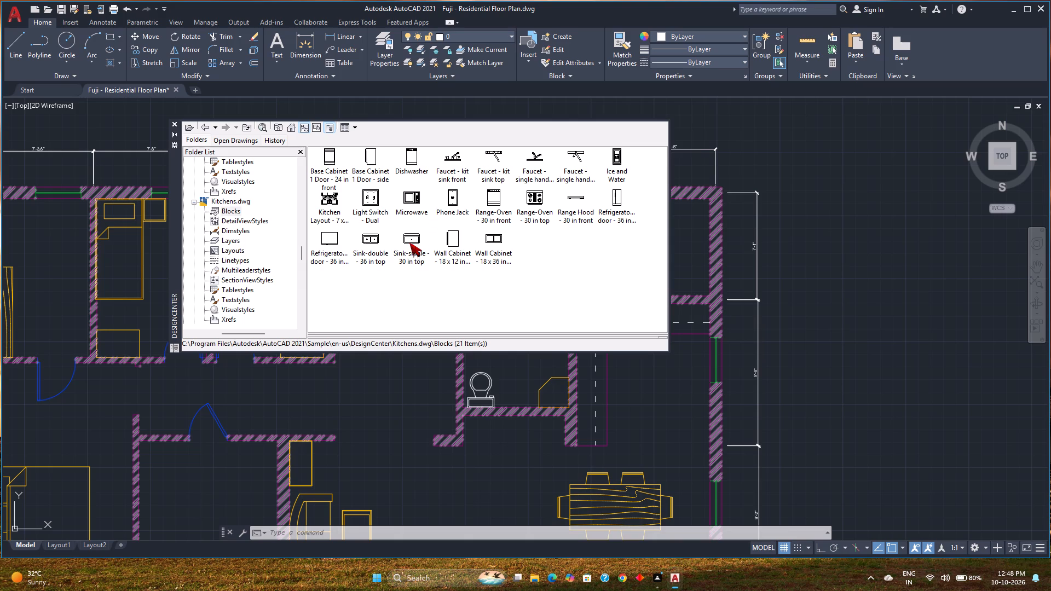
drag(409, 242, 586, 258)
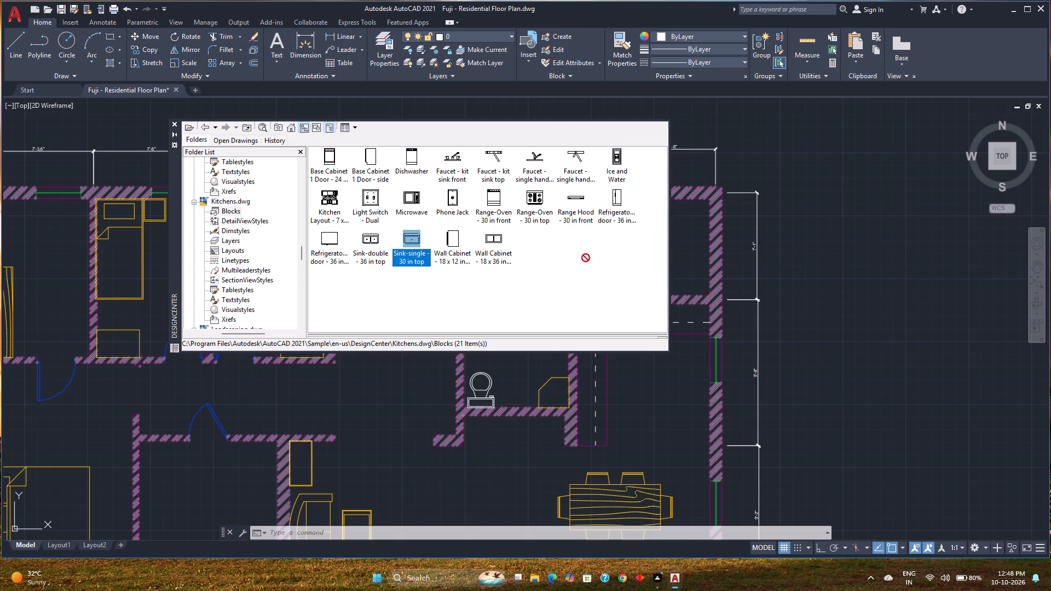
drag(586, 258, 911, 260)
Insert the 36 in plan-view refrigerator block from Kitchens.dwg east of the plan, south of the sink.
drag(325, 239, 326, 240)
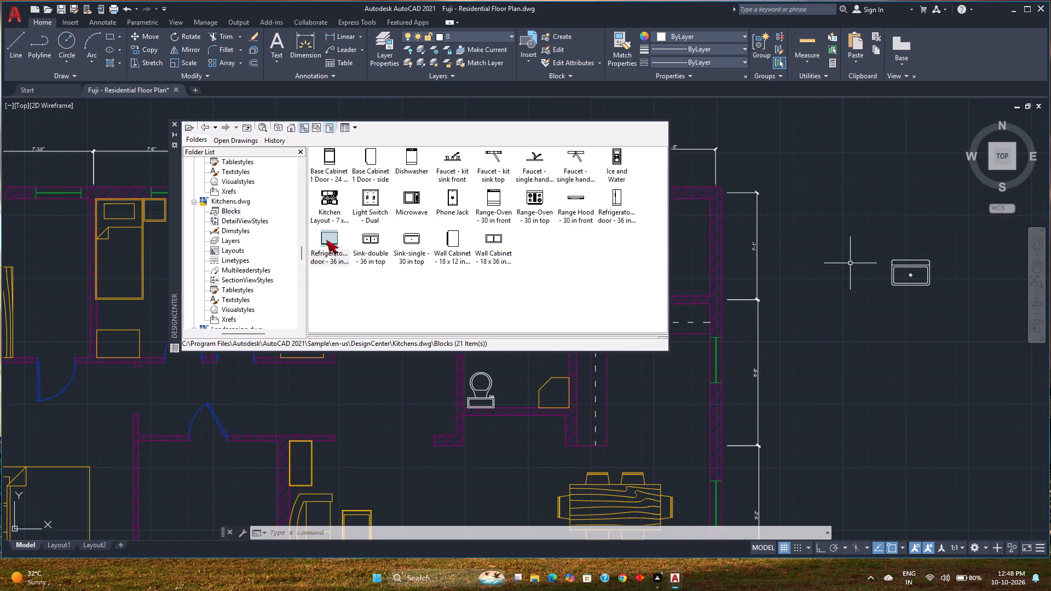
drag(326, 240, 889, 350)
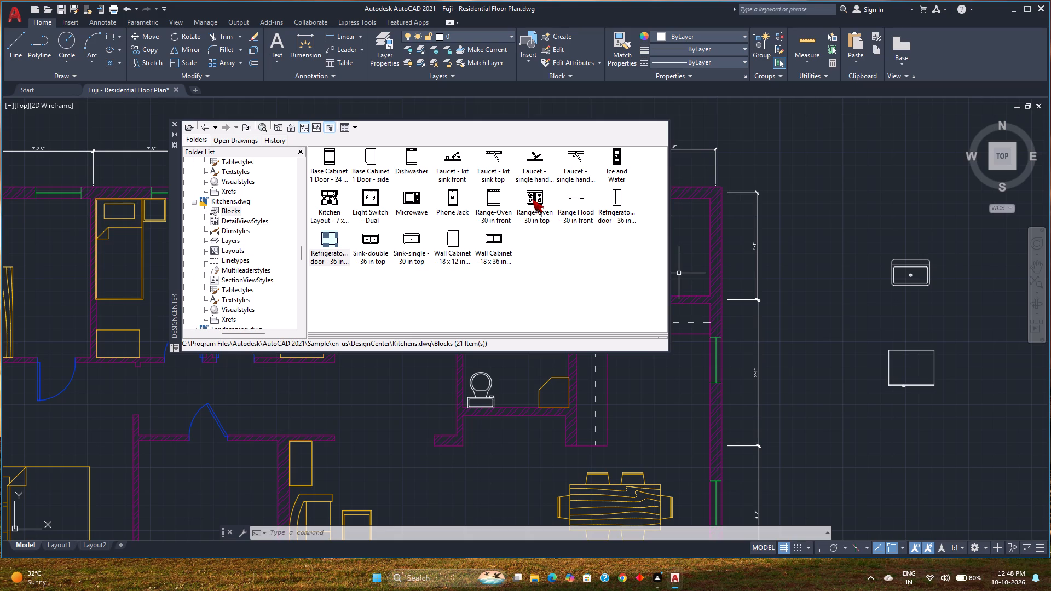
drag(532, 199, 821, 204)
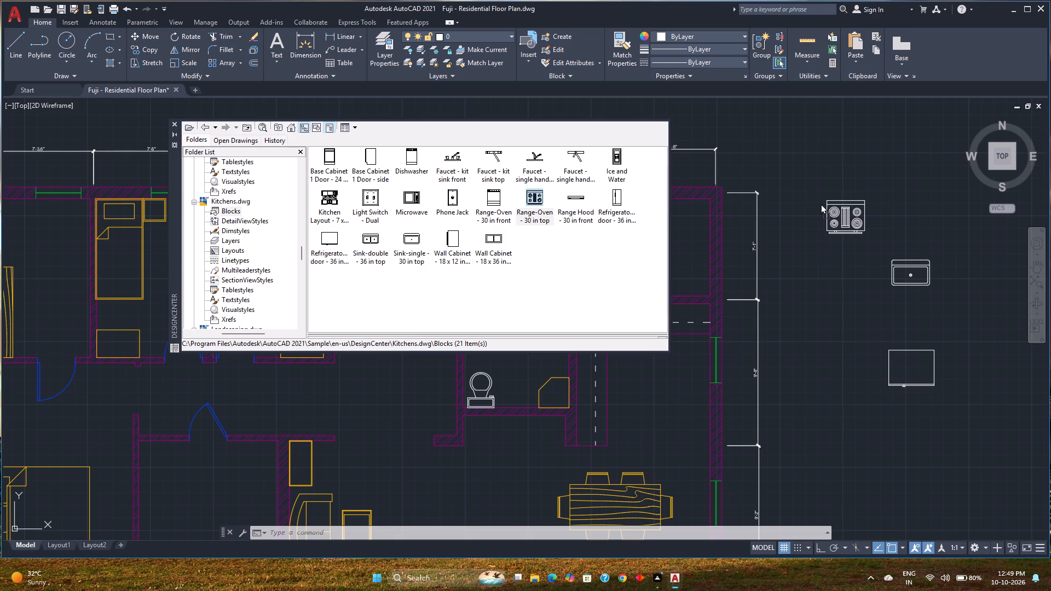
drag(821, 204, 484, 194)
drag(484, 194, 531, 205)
Close DesignCenter.
click(176, 123)
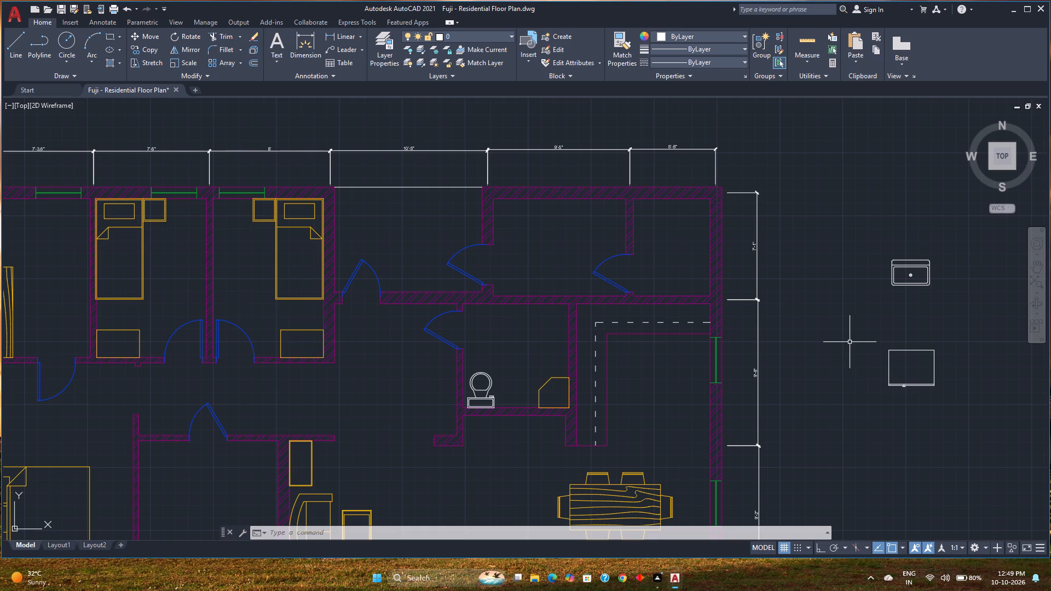
Rotate the sink 90 degrees counterclockwise about its northwest corner, with Ortho on.
click(911, 260)
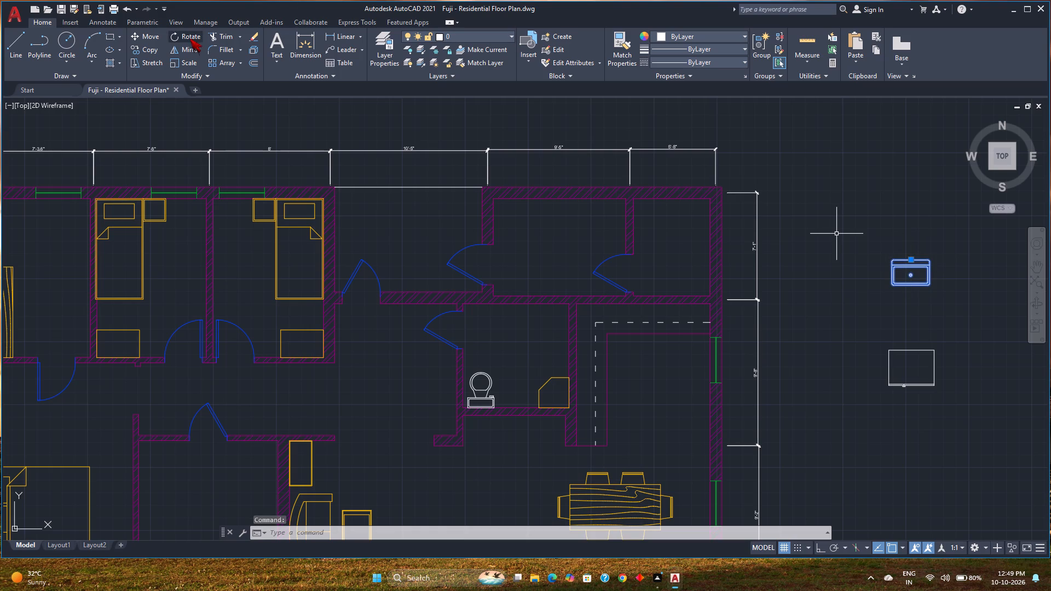
click(190, 38)
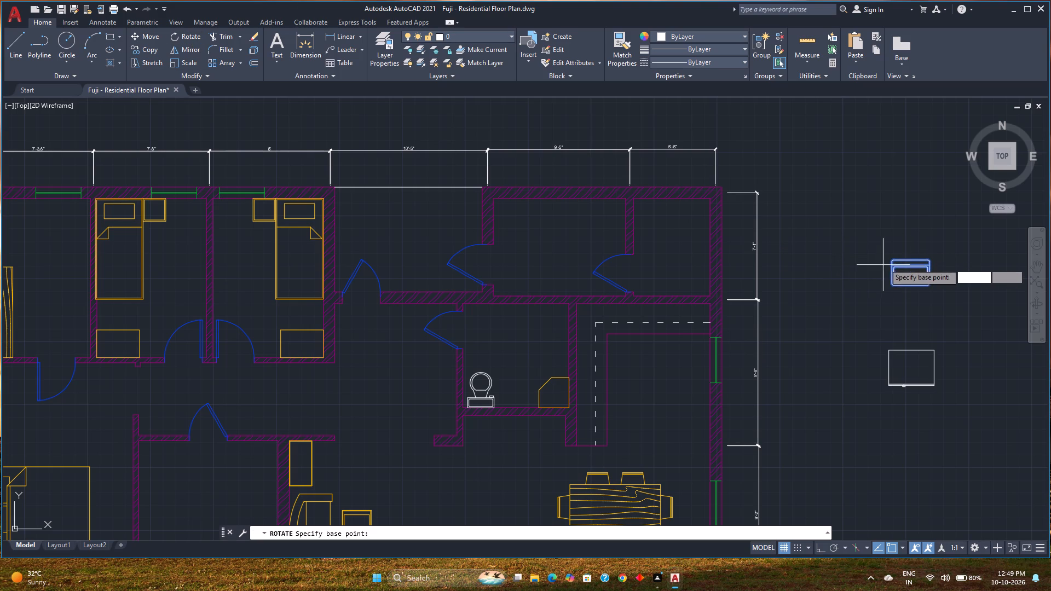
click(890, 259)
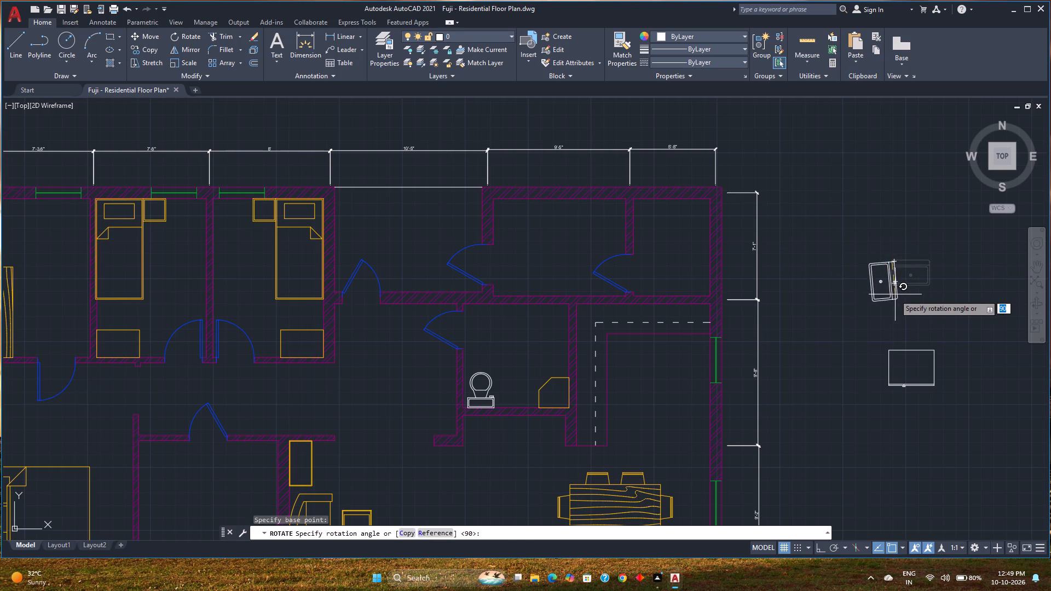
key(F8)
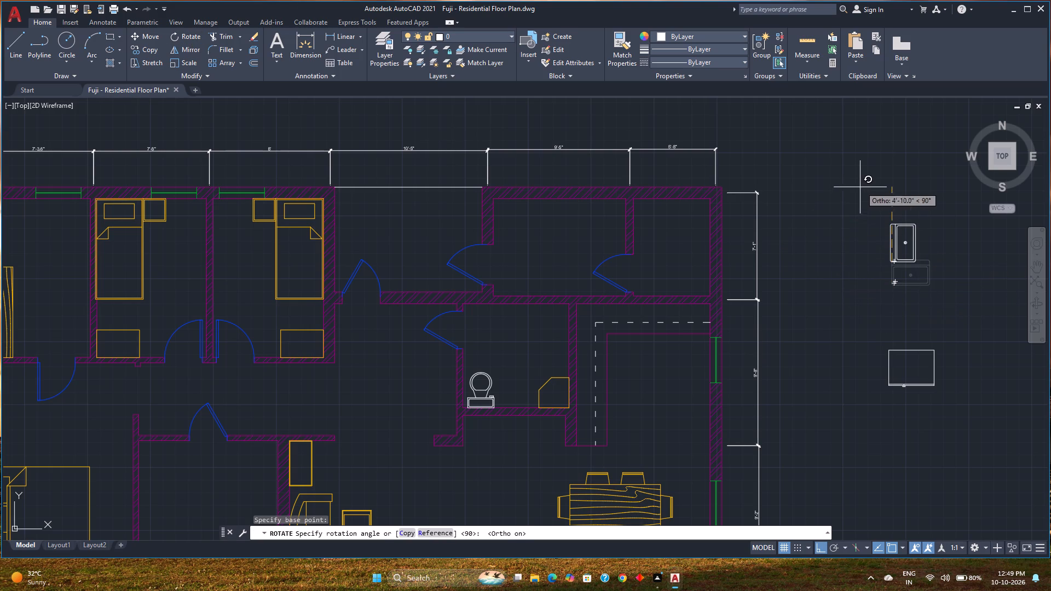
click(862, 185)
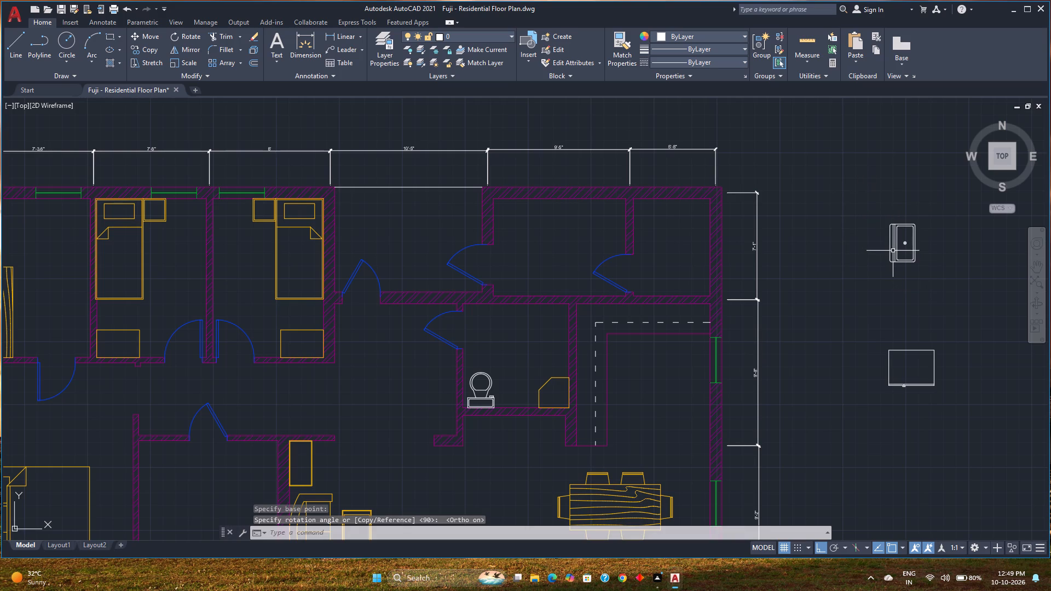
Move the rotated sink onto the kitchen's west counter, with its back edge beside the wall shared with the bathroom.
click(891, 256)
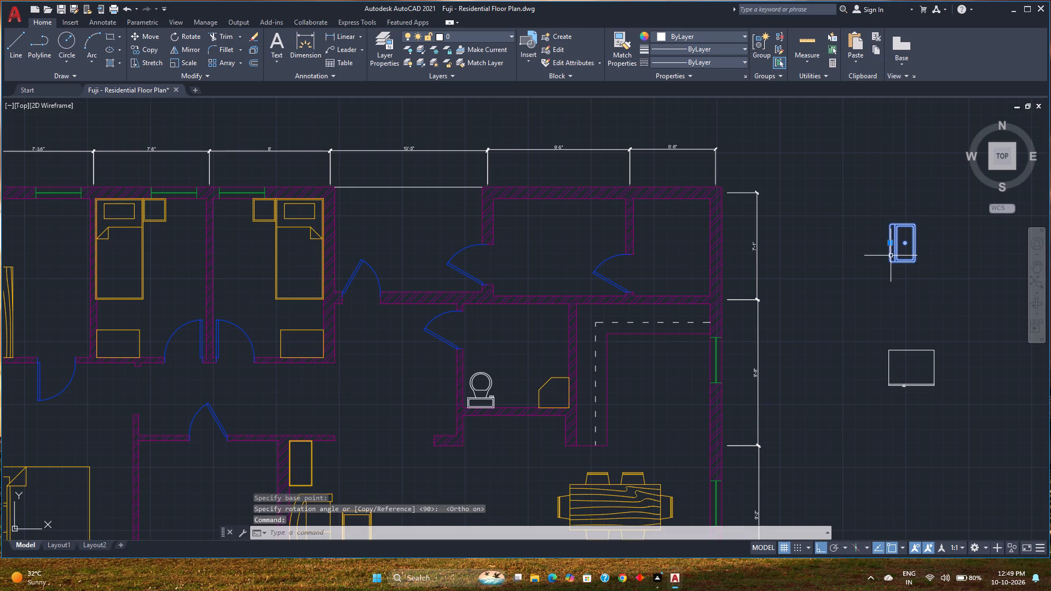
key(m)
key(Return)
click(891, 260)
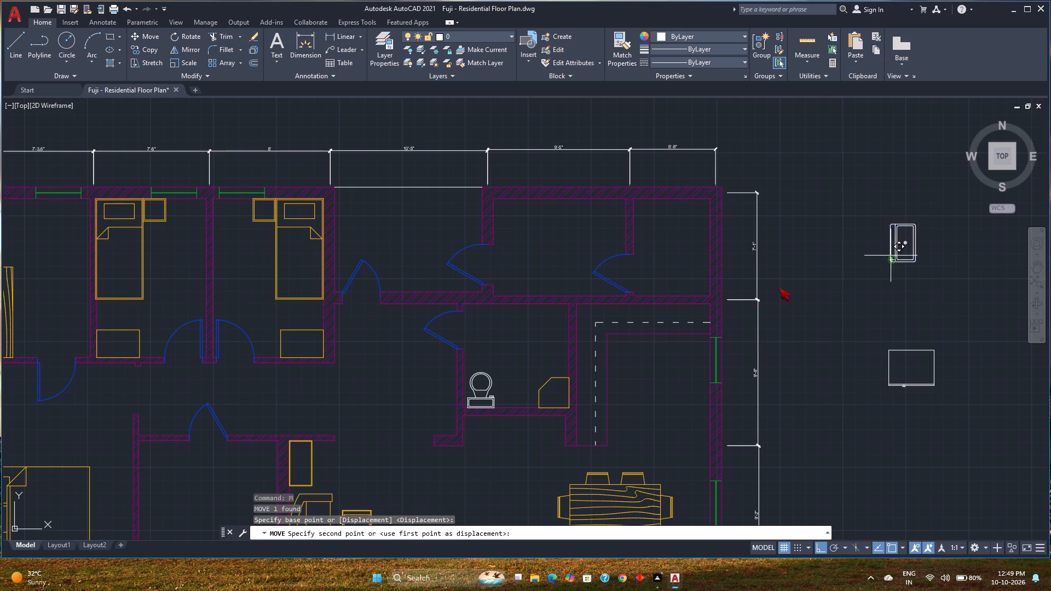
key(F8)
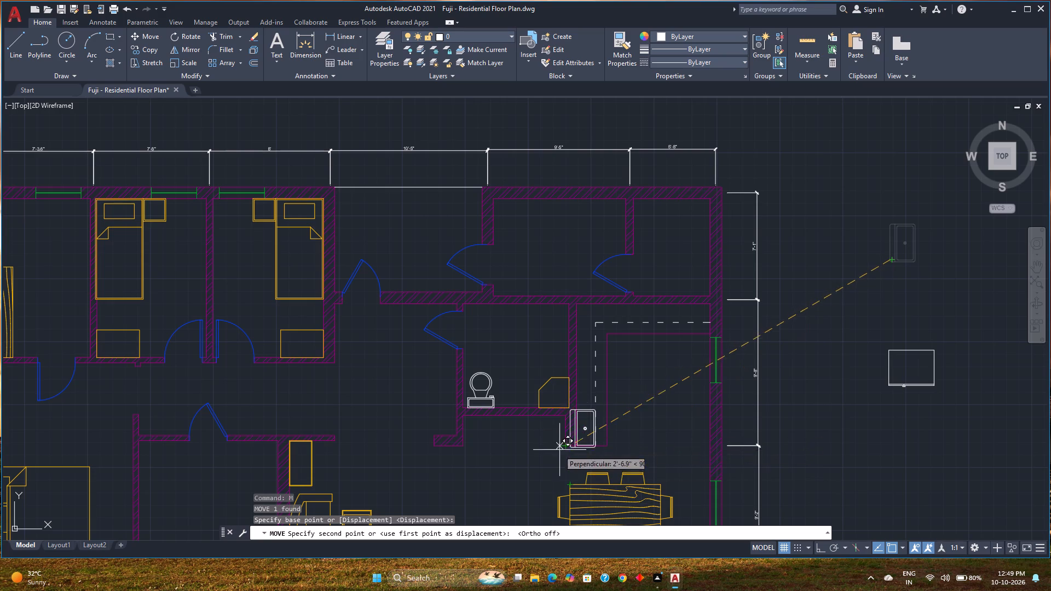
scroll(582, 408, up, 3)
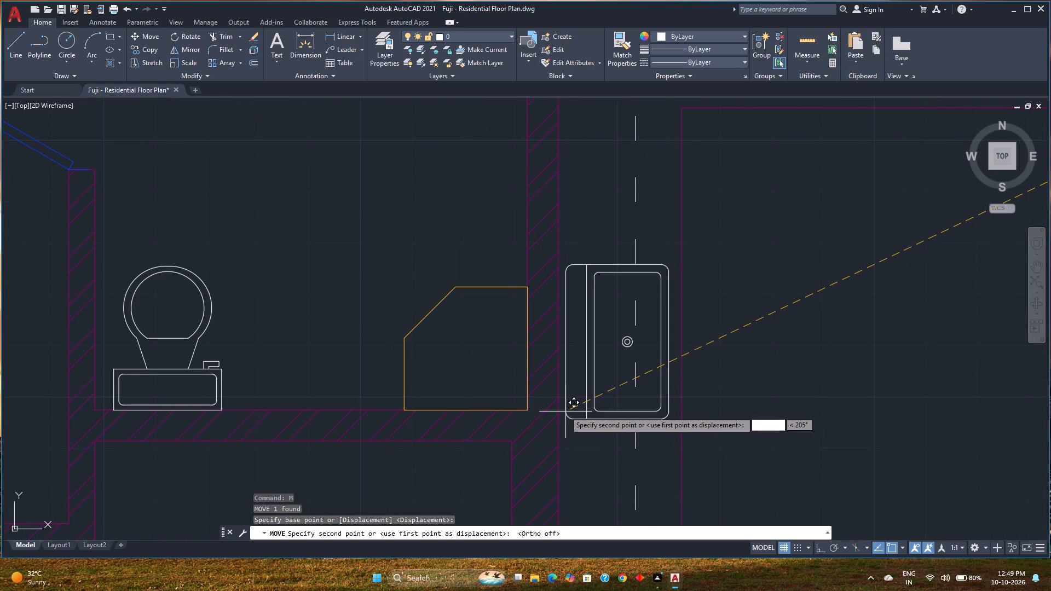
scroll(564, 410, down, 1)
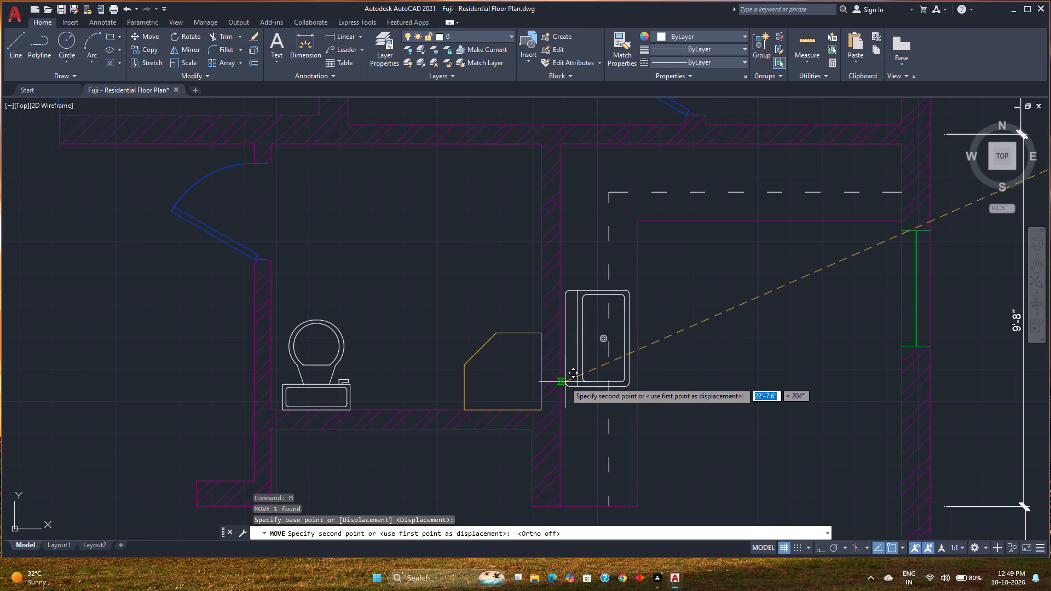
click(565, 382)
scroll(552, 437, down, 2)
middle_drag(552, 437, 531, 415)
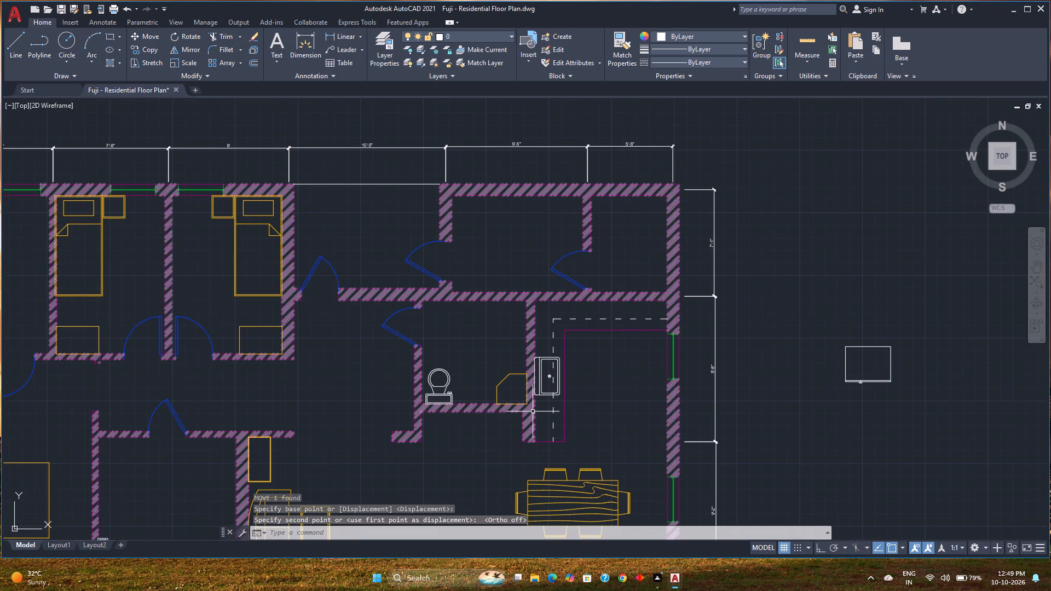
Rotate the refrigerator 90 degrees clockwise about its northwest corner, with Ortho on.
click(876, 347)
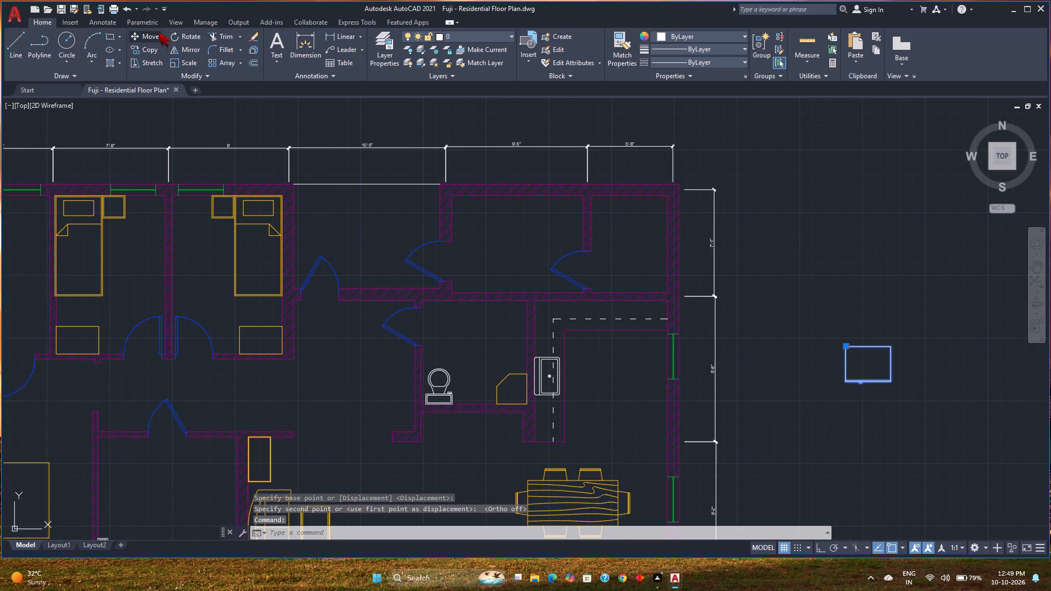
click(178, 36)
click(843, 349)
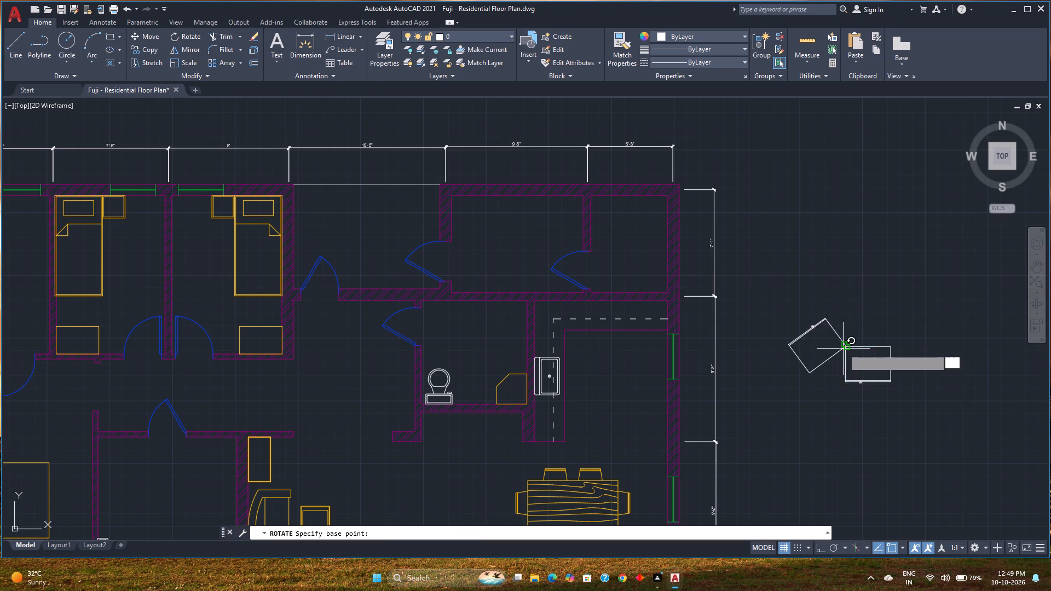
key(F8)
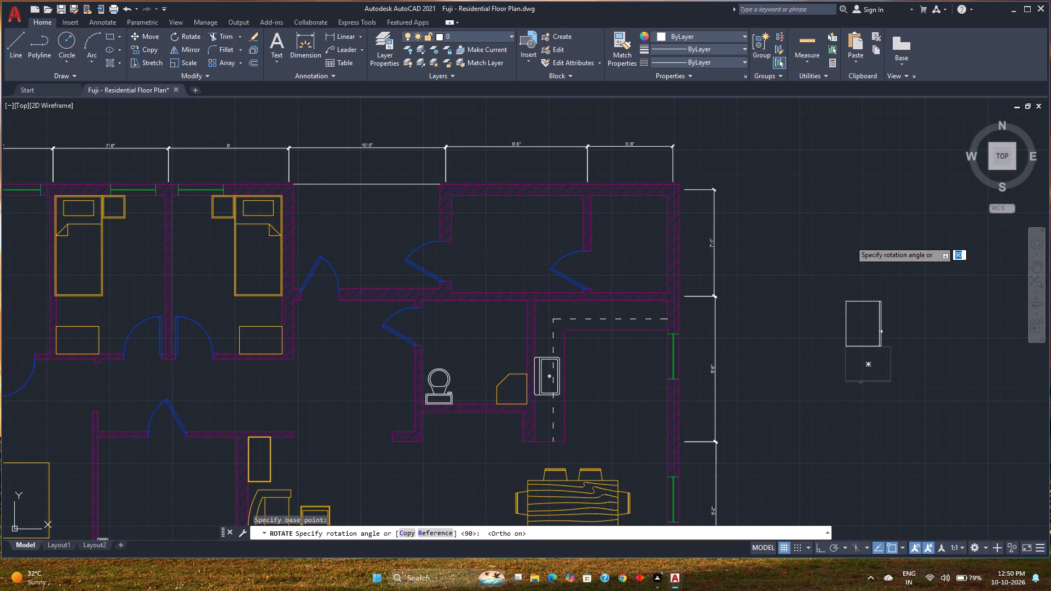
click(842, 405)
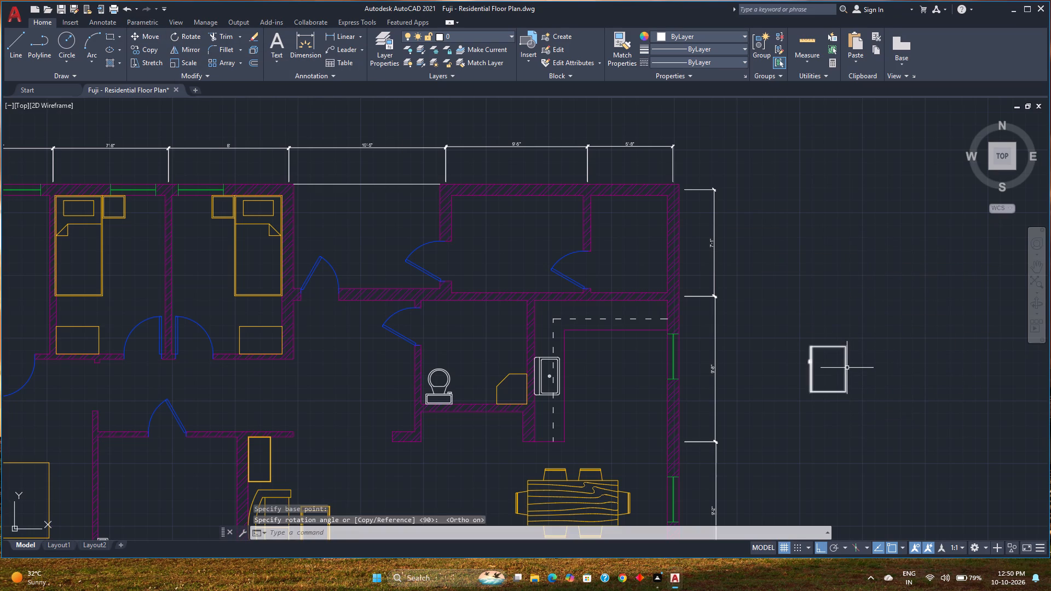
Move the refrigerator by the midpoint of its east edge against the kitchen's east wall, just south of the window, with Ortho off.
click(847, 368)
key(m)
key(Return)
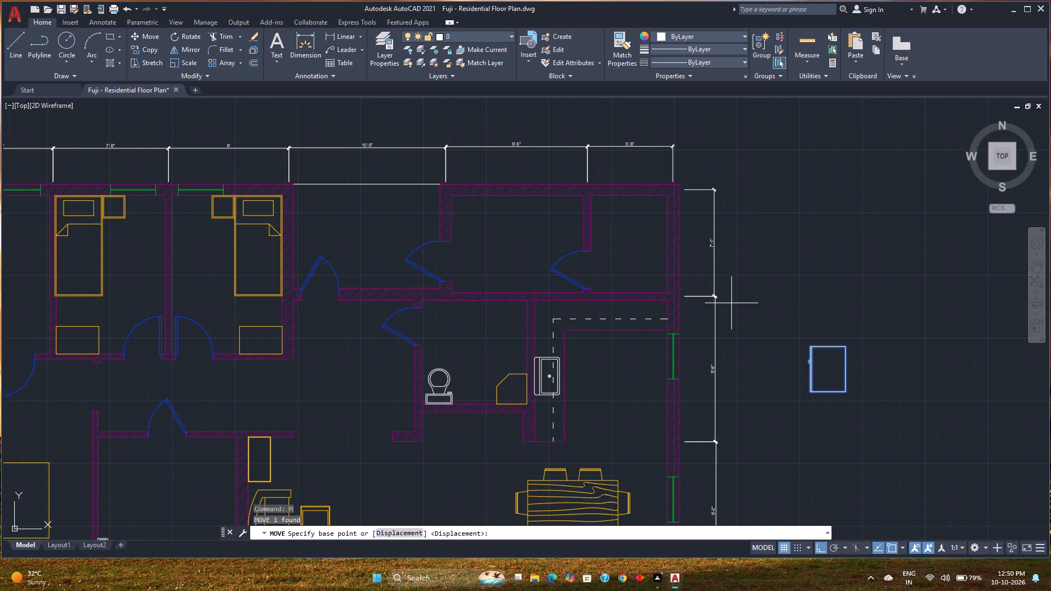
scroll(822, 386, up, 2)
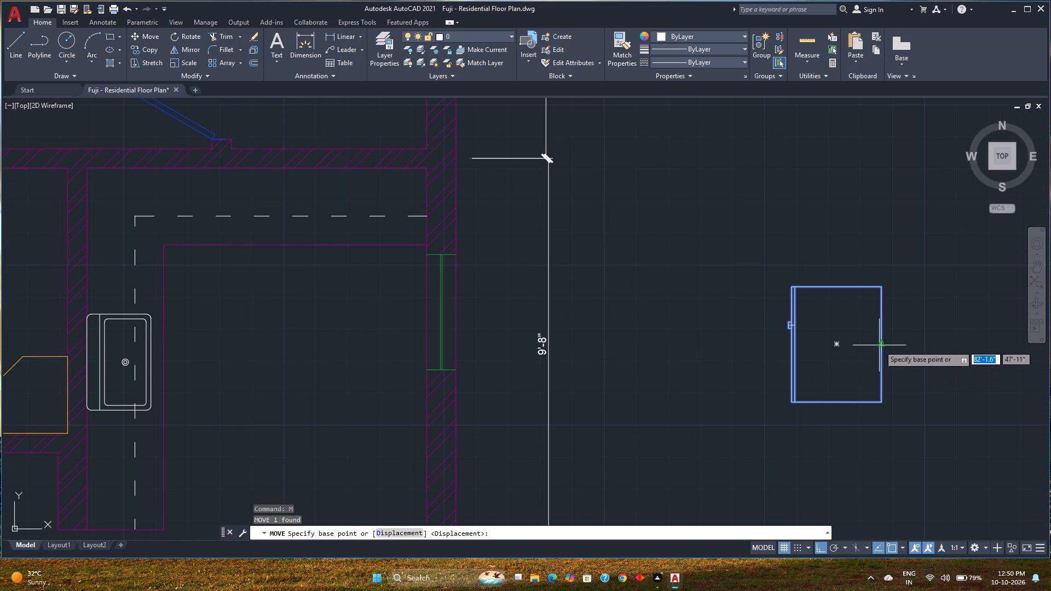
click(879, 345)
scroll(425, 385, down, 1)
middle_drag(425, 385, 487, 332)
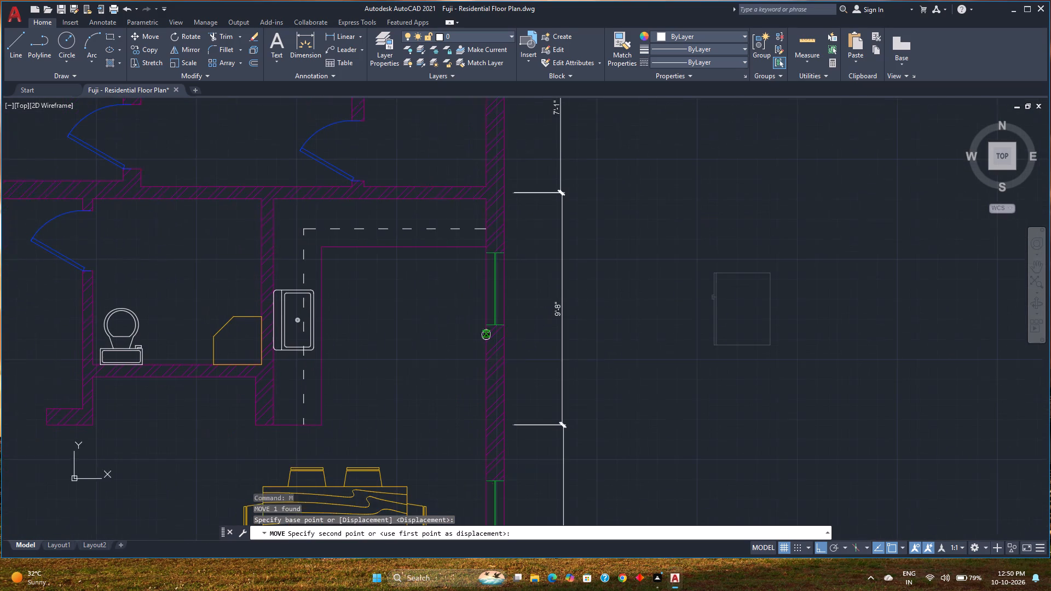
key(F8)
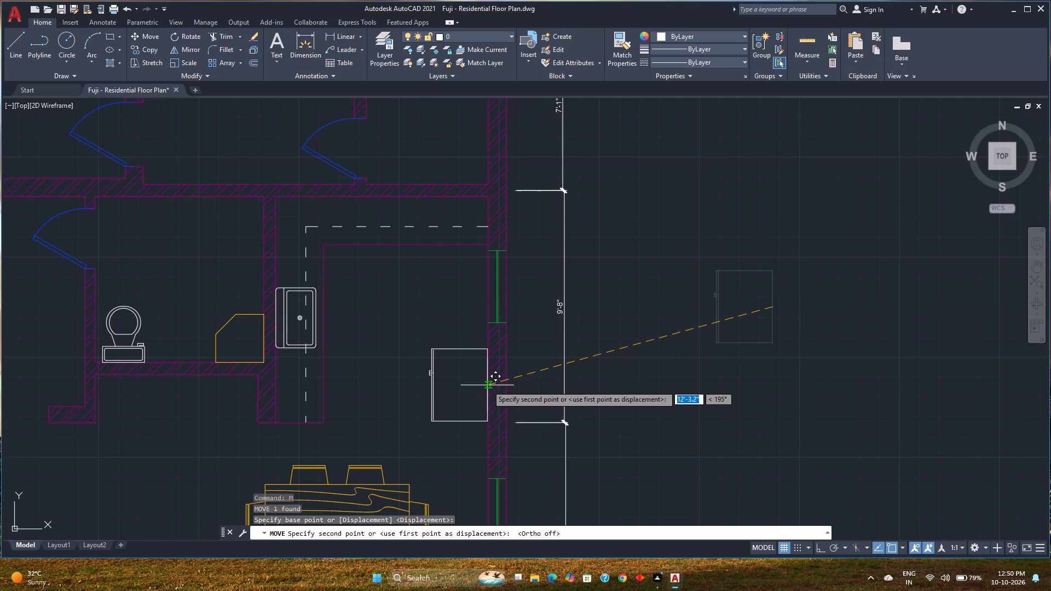
scroll(487, 385, up, 2)
click(487, 385)
Save the drawing.
scroll(546, 366, down, 3)
scroll(448, 396, down, 1)
middle_drag(448, 396, 456, 376)
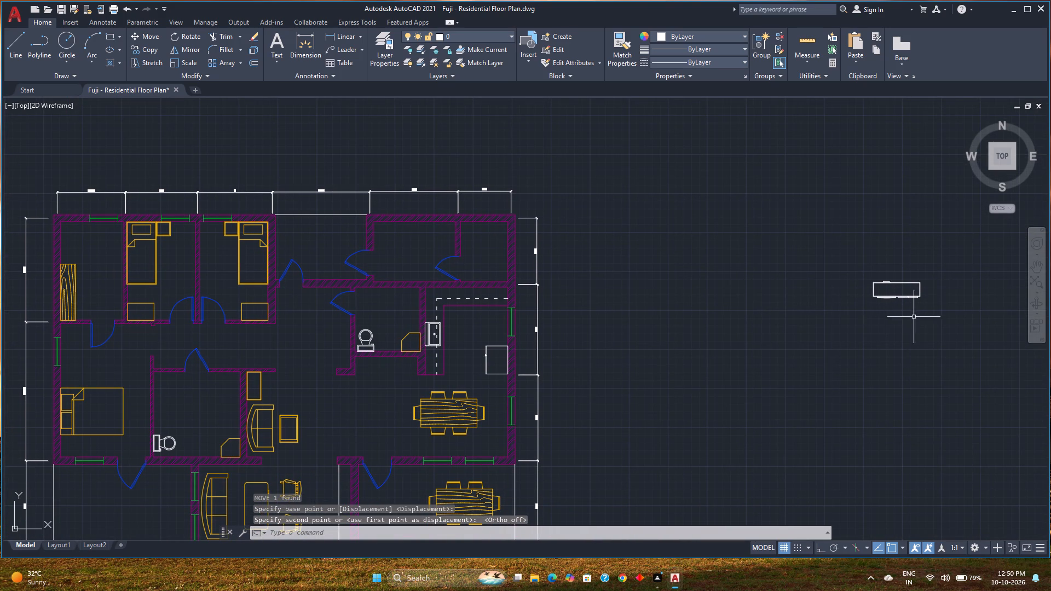
click(926, 316)
click(833, 317)
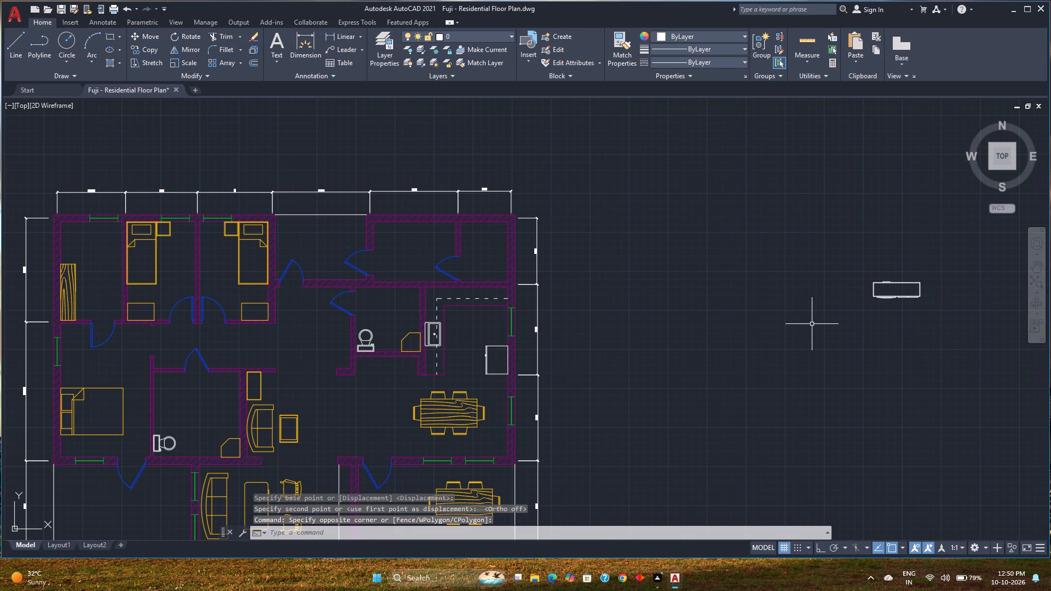
key(ctrl+s)
Copy the kitchen sink into the southwest bathroom, placing it at the west wall just north of the toilet.
middle_drag(539, 352, 637, 333)
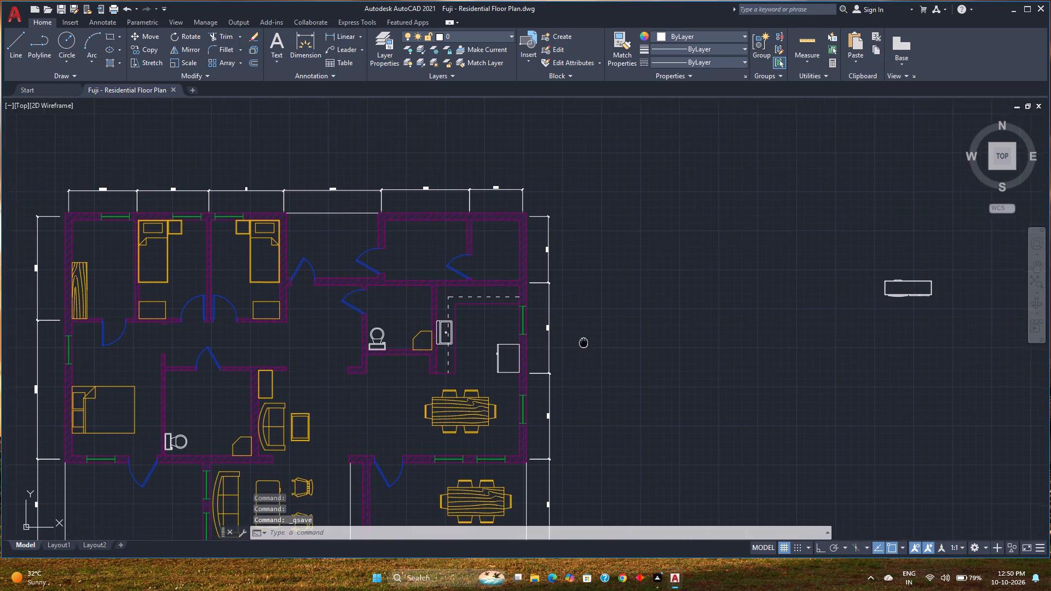
middle_drag(637, 333, 743, 323)
middle_drag(567, 421, 563, 384)
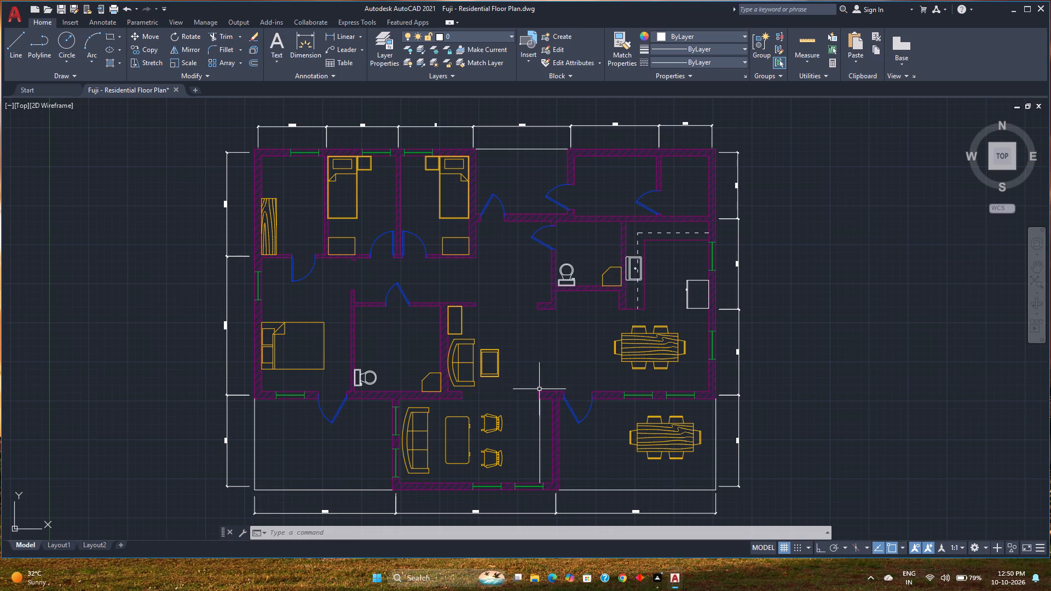
click(631, 277)
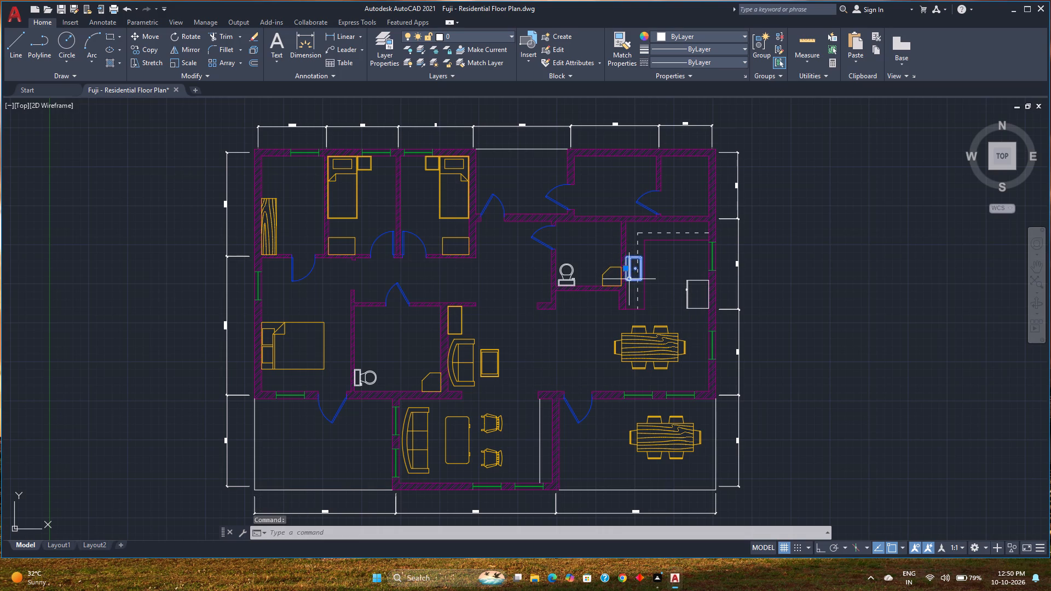
click(154, 47)
scroll(581, 278, up, 2)
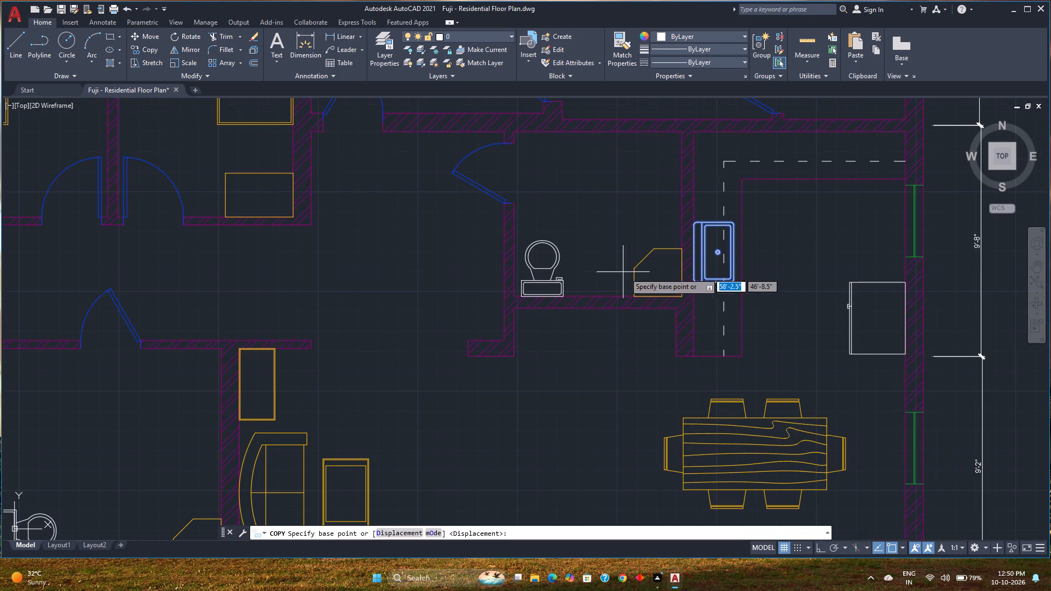
click(696, 283)
scroll(391, 279, down, 3)
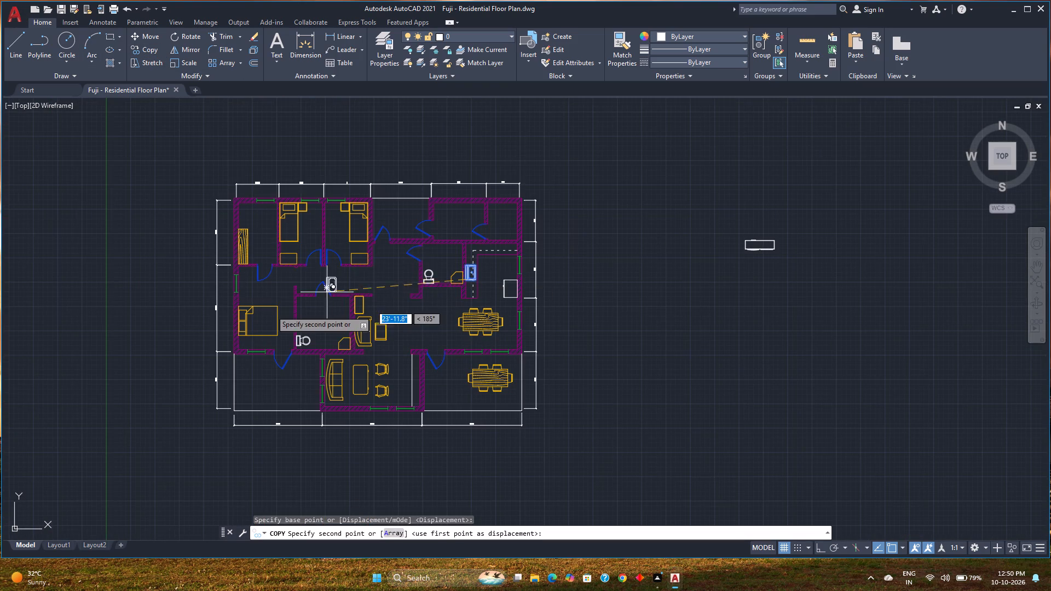
scroll(288, 316, up, 2)
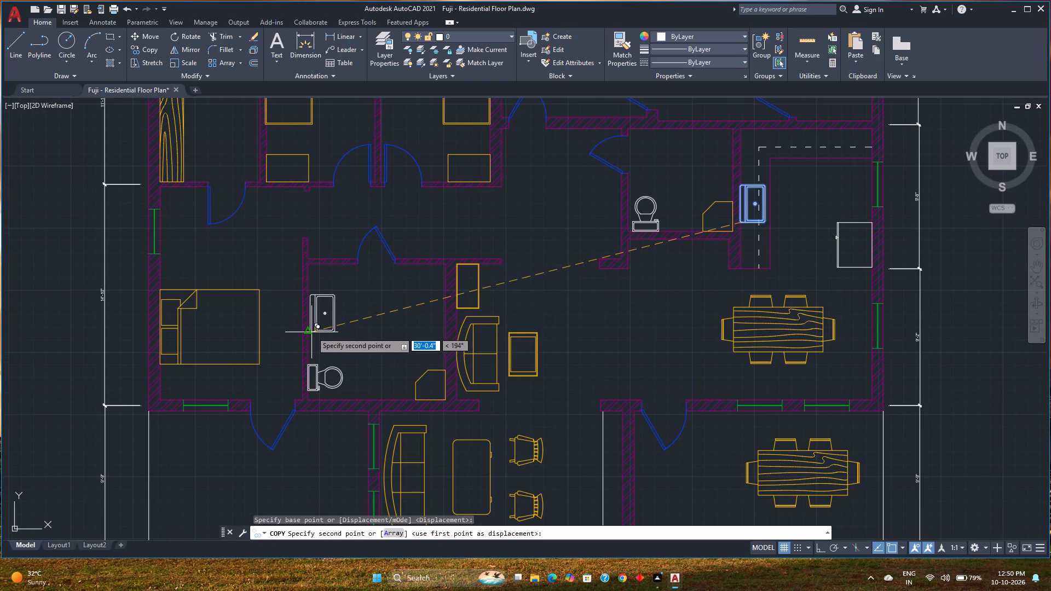
scroll(311, 332, up, 1)
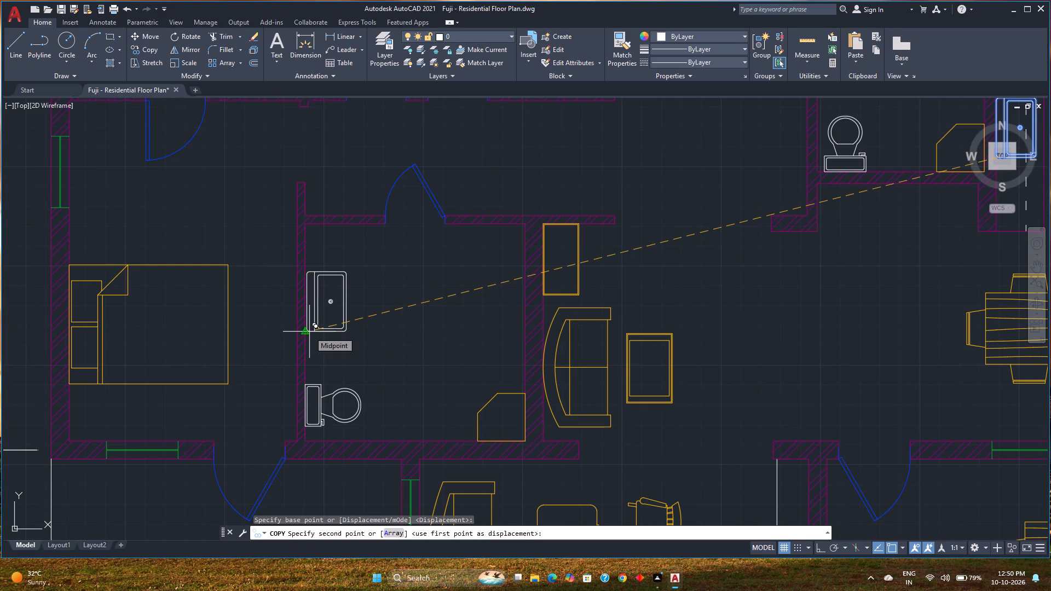
click(309, 332)
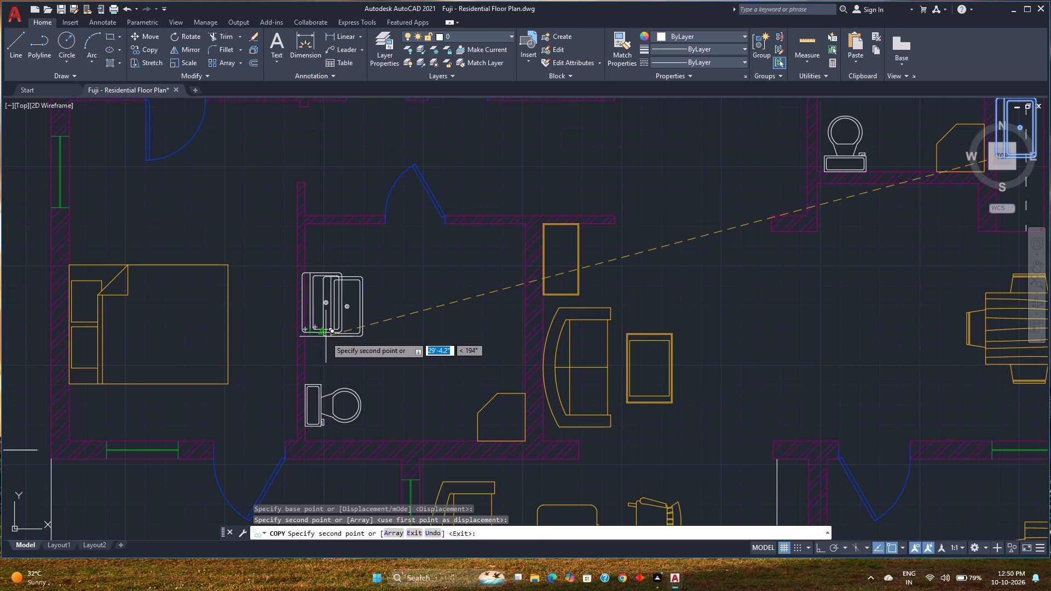
key(space)
Move the copied sink slightly east so its back edge lies flush against the inner face of the bathroom's west wall.
scroll(303, 334, up, 2)
click(317, 331)
key(m)
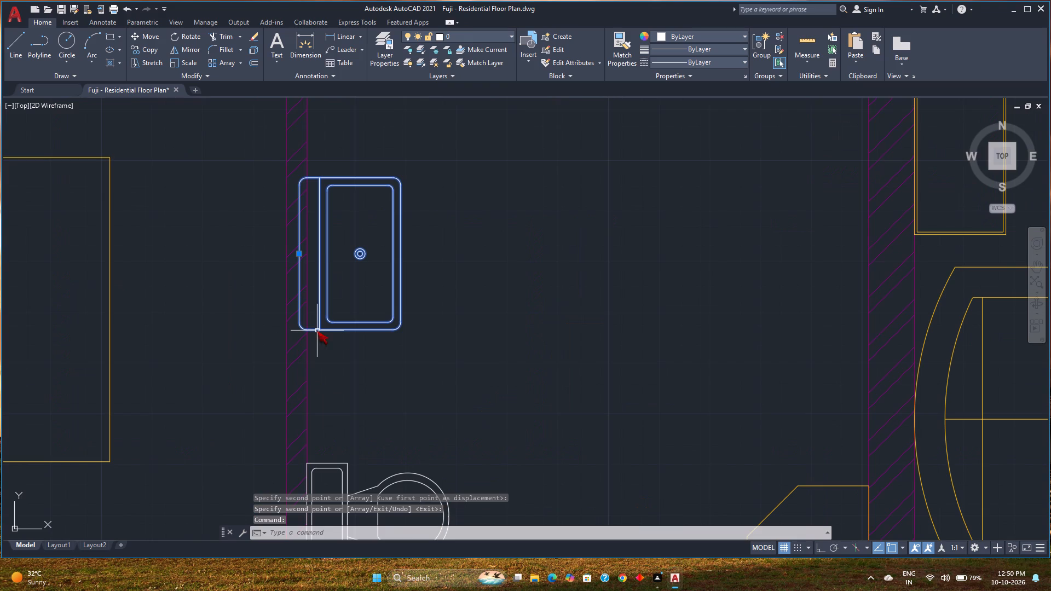
key(Return)
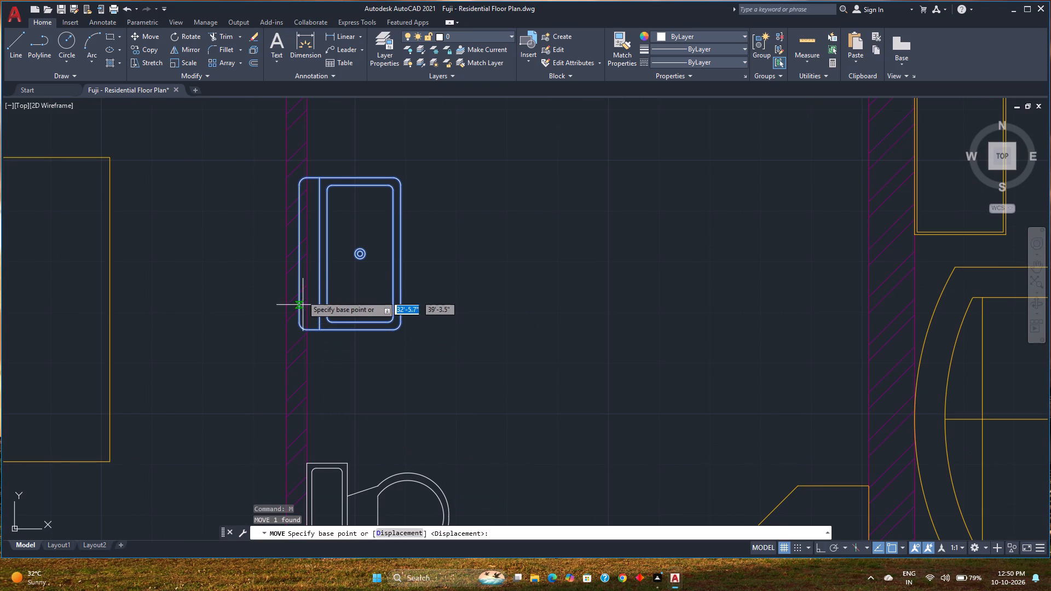
click(300, 296)
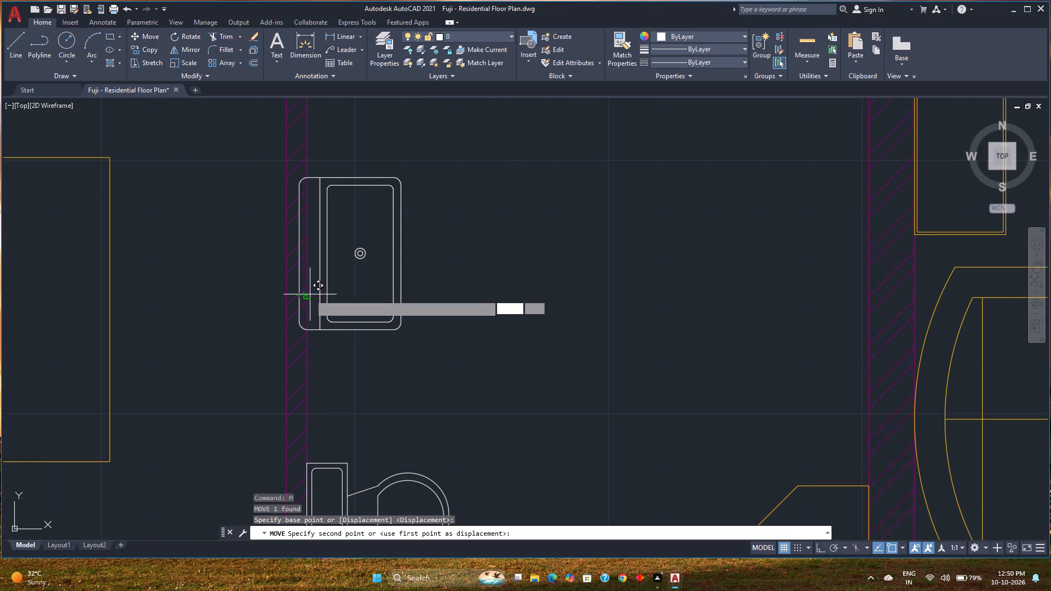
click(310, 294)
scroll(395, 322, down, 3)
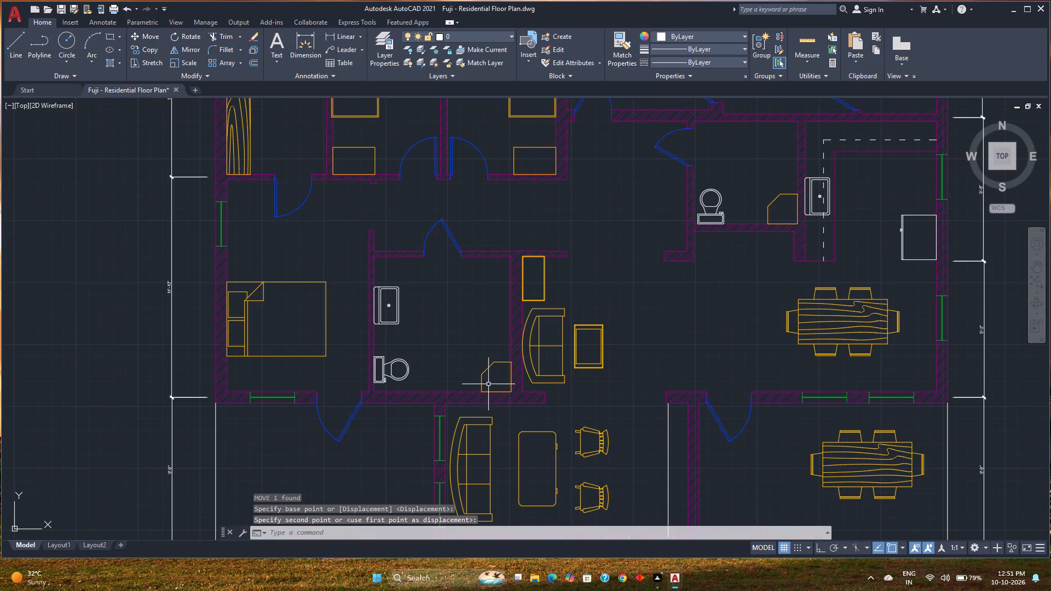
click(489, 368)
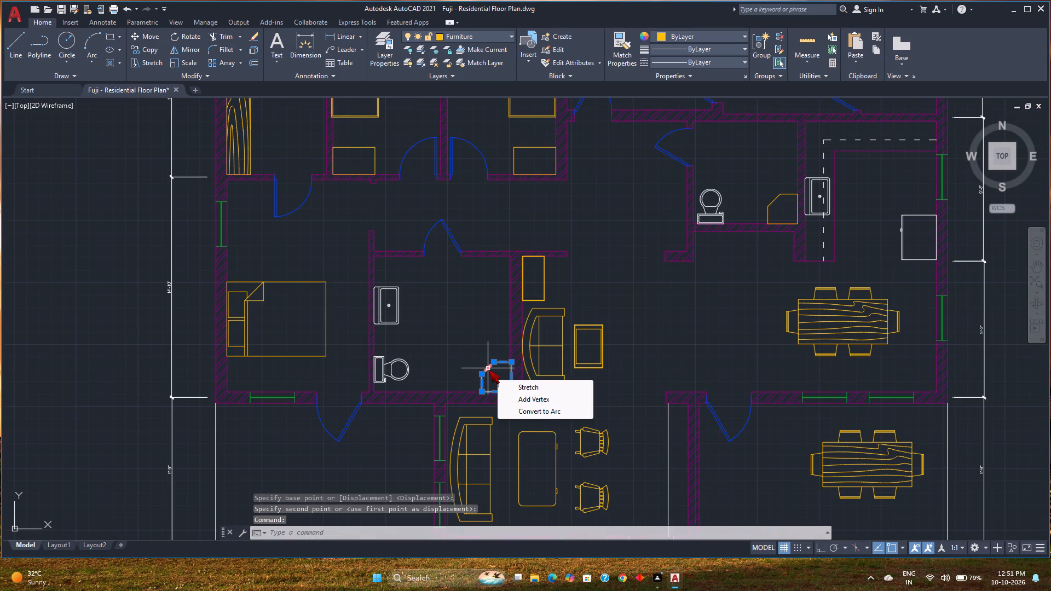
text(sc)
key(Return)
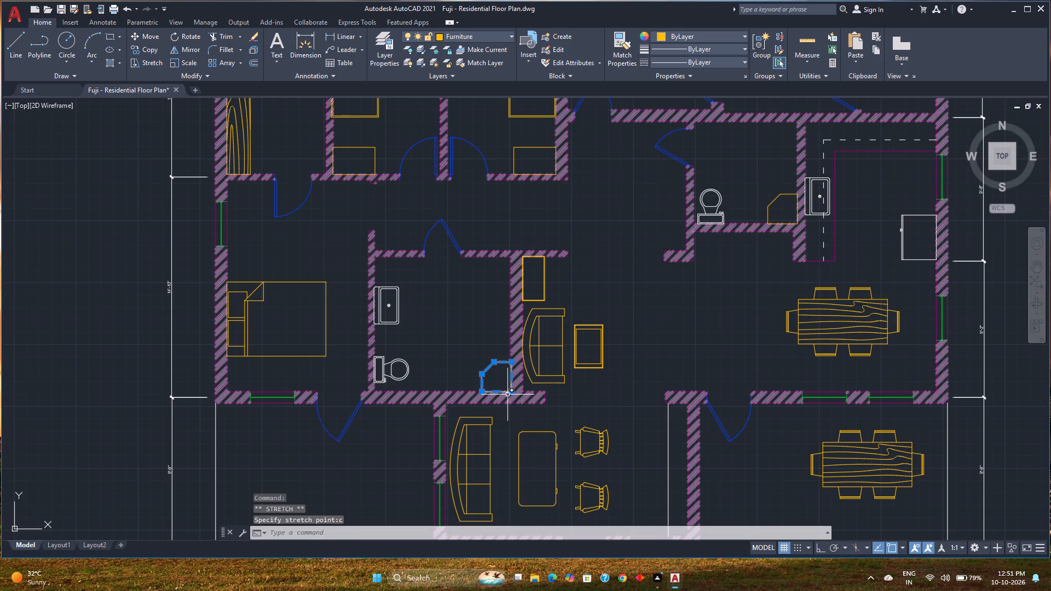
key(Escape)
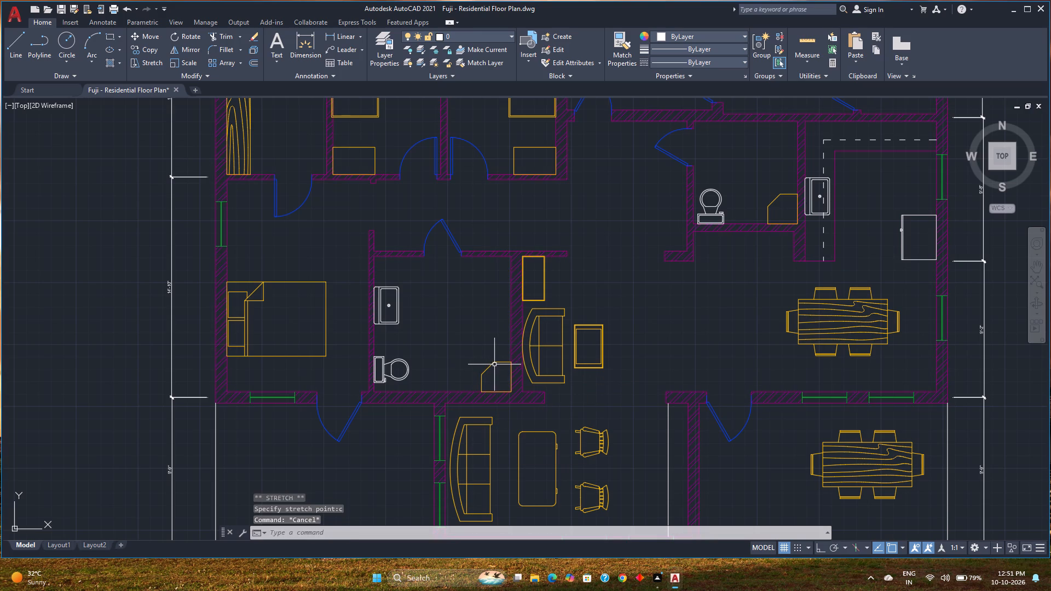
Scale the southwest bathroom's angled corner shower outline up about its southeast corner by a factor of about 2.2.
click(493, 363)
text(sc)
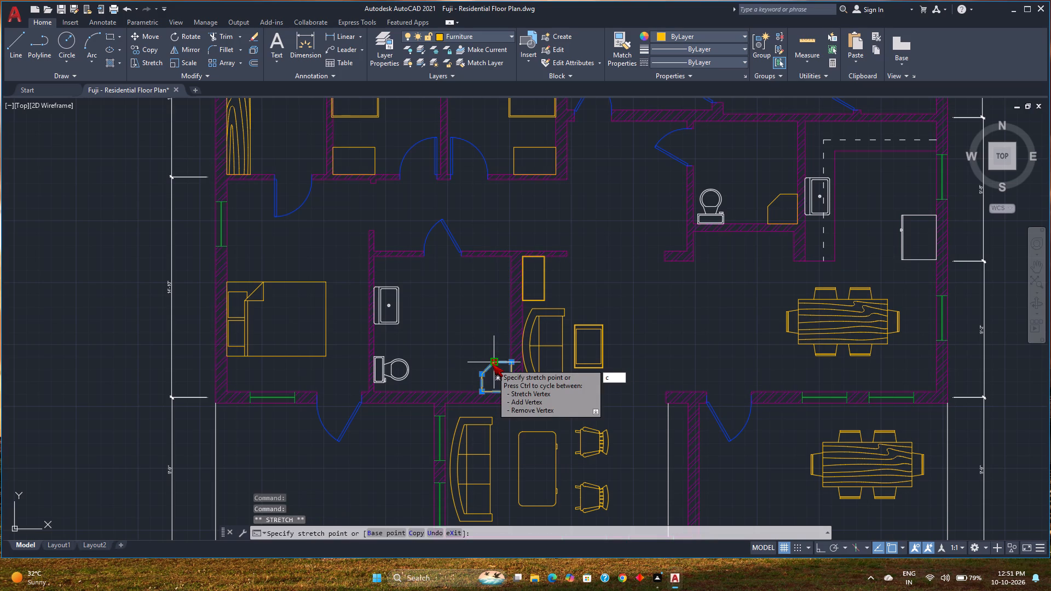
key(Escape)
key(s)
text(ca)
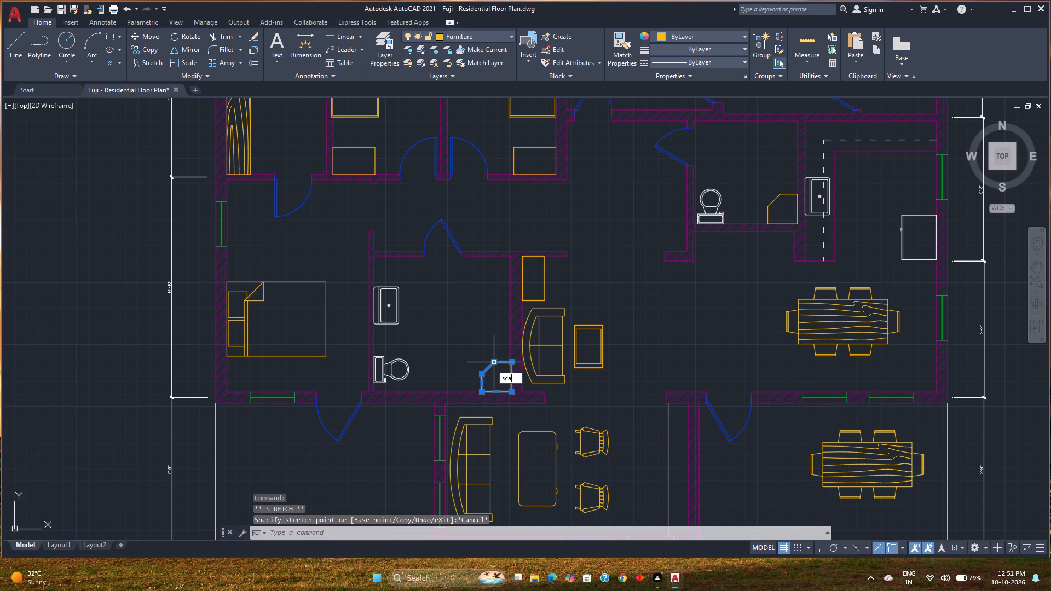
key(Return)
scroll(516, 395, up, 3)
click(506, 393)
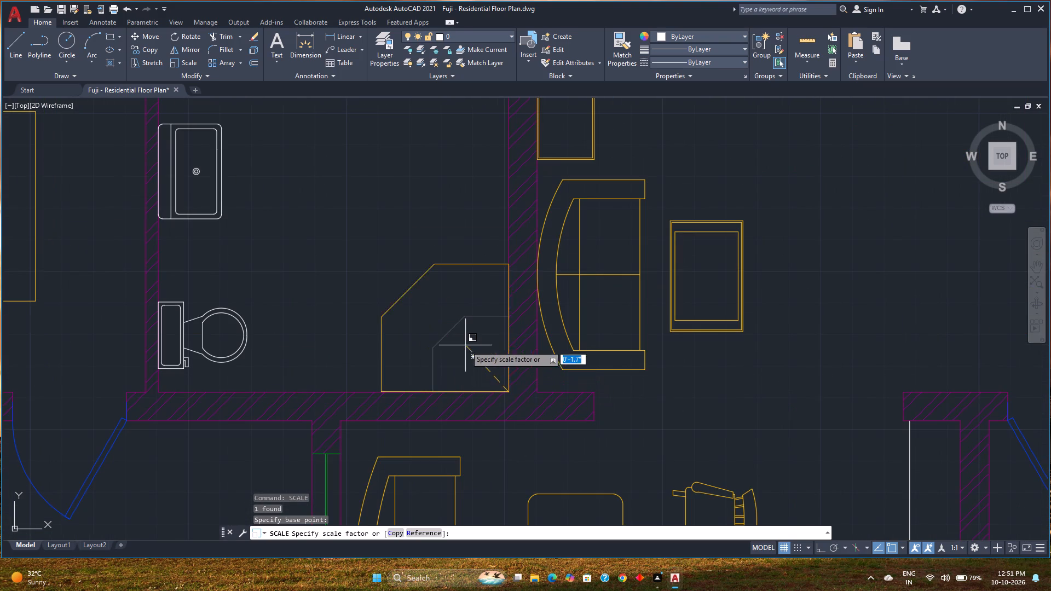
scroll(453, 328, down, 2)
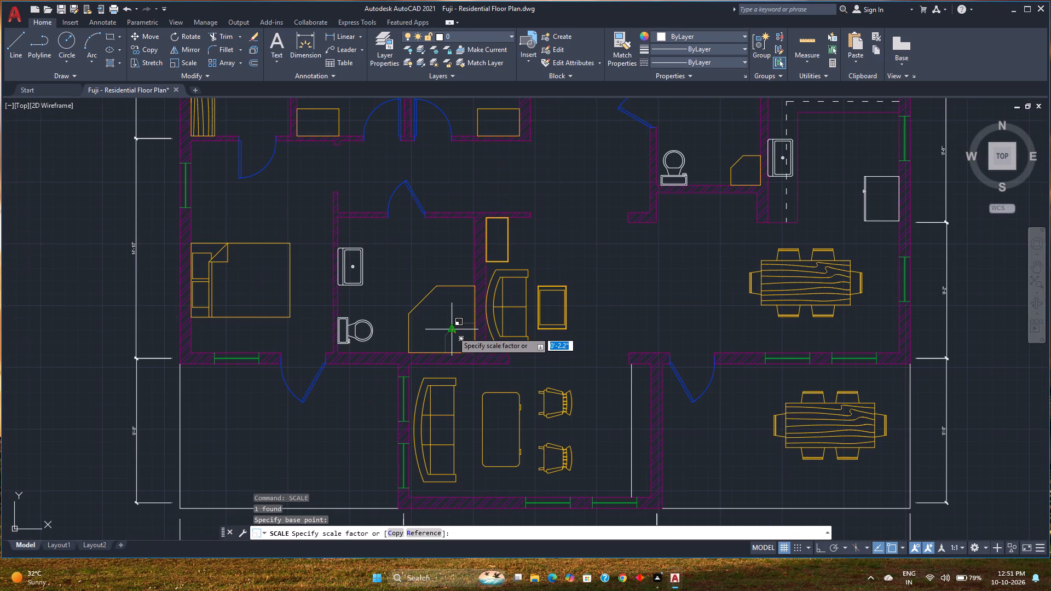
click(456, 334)
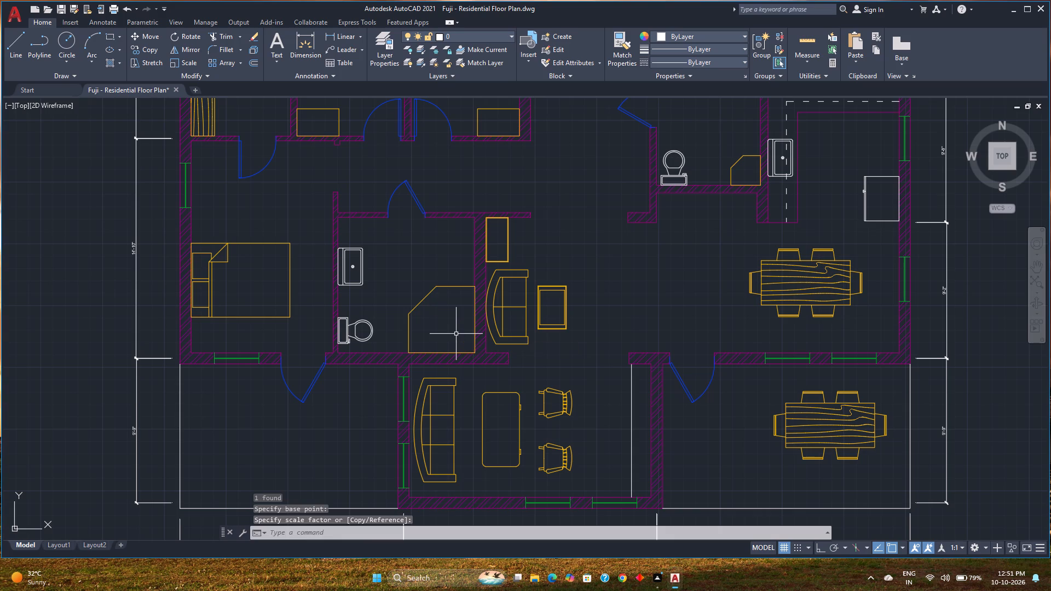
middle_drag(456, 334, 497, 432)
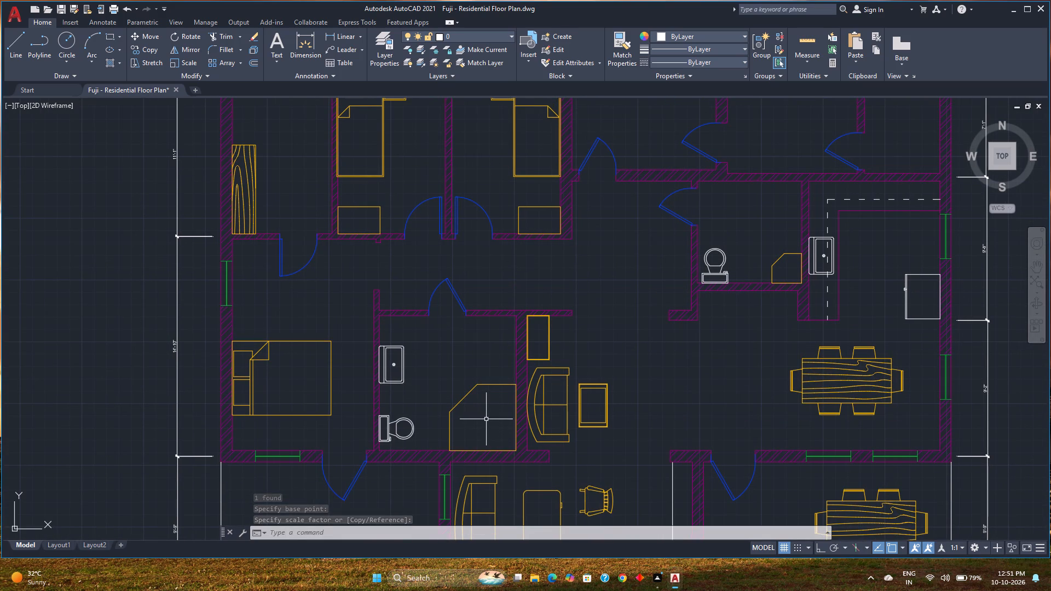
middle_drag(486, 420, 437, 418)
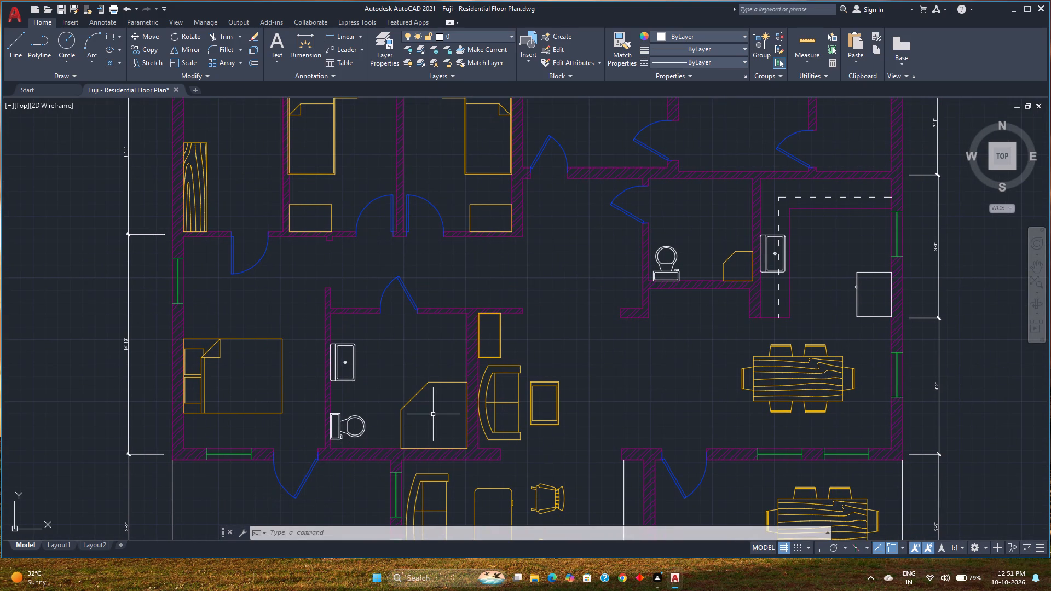
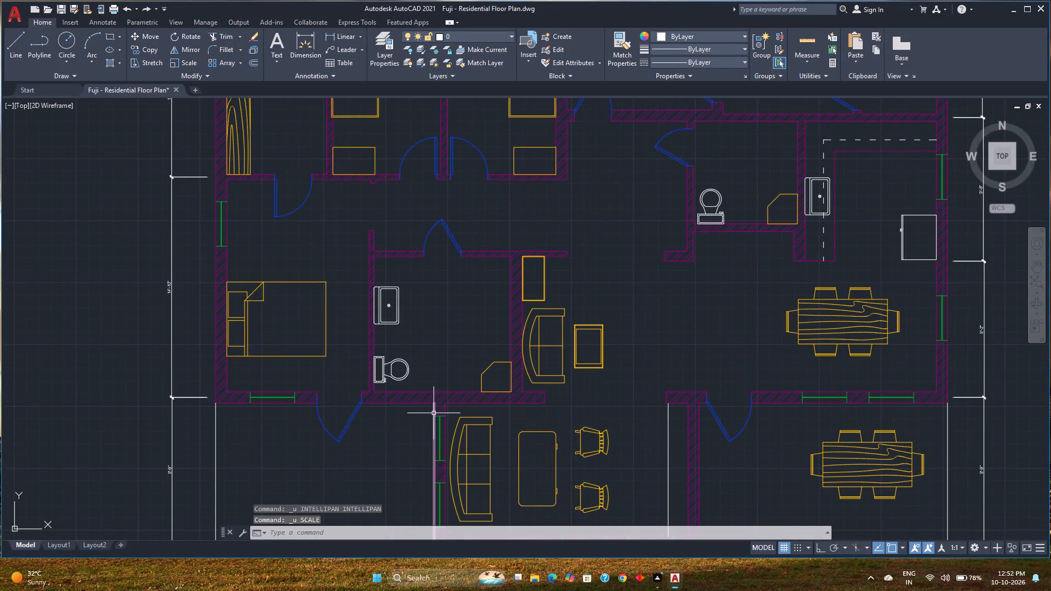
Scale the southwest bathroom's angled corner shower outline up about its southeast corner by a factor of about 1.7.
click(484, 370)
text(sc)
key(a)
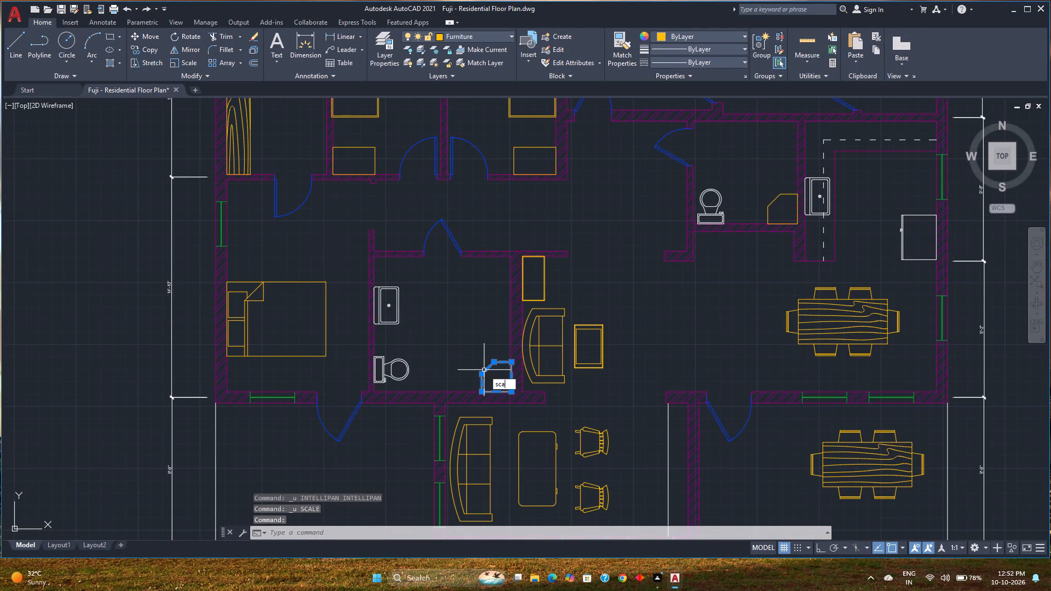
key(Return)
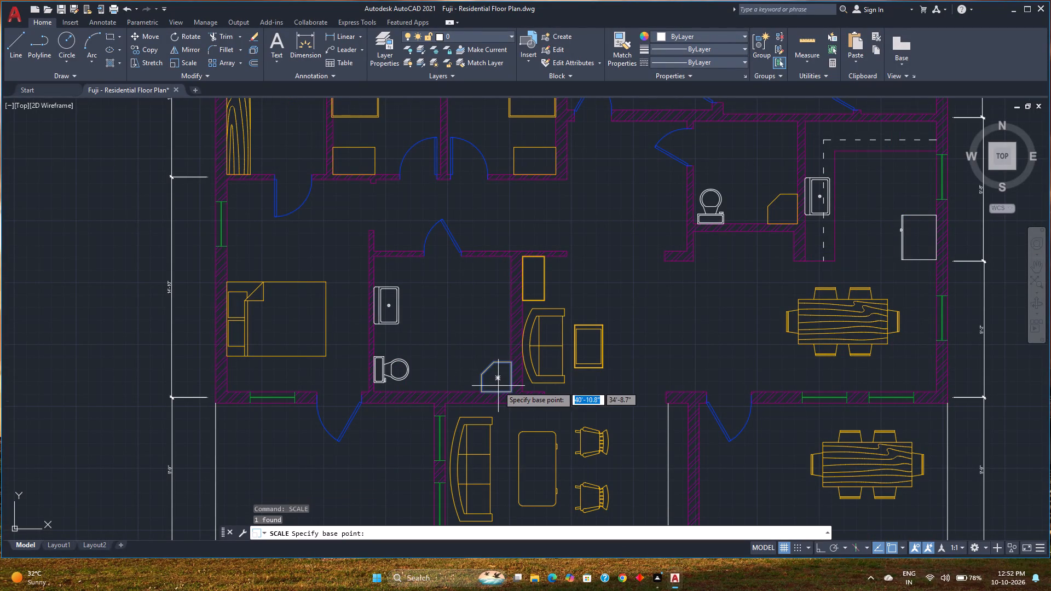
scroll(503, 389, up, 6)
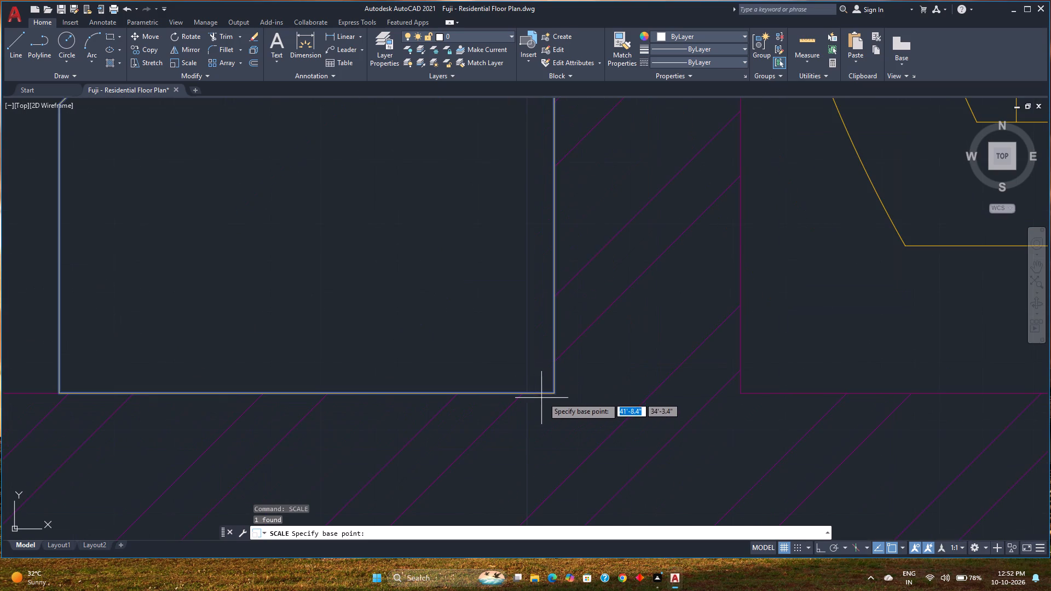
click(553, 393)
scroll(457, 291, down, 3)
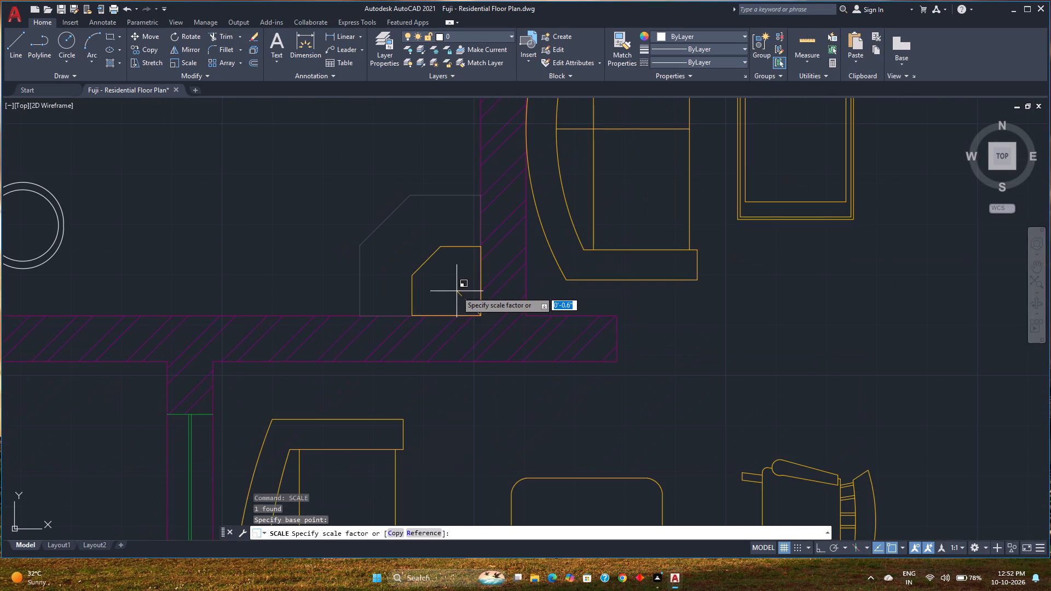
scroll(402, 254, down, 1)
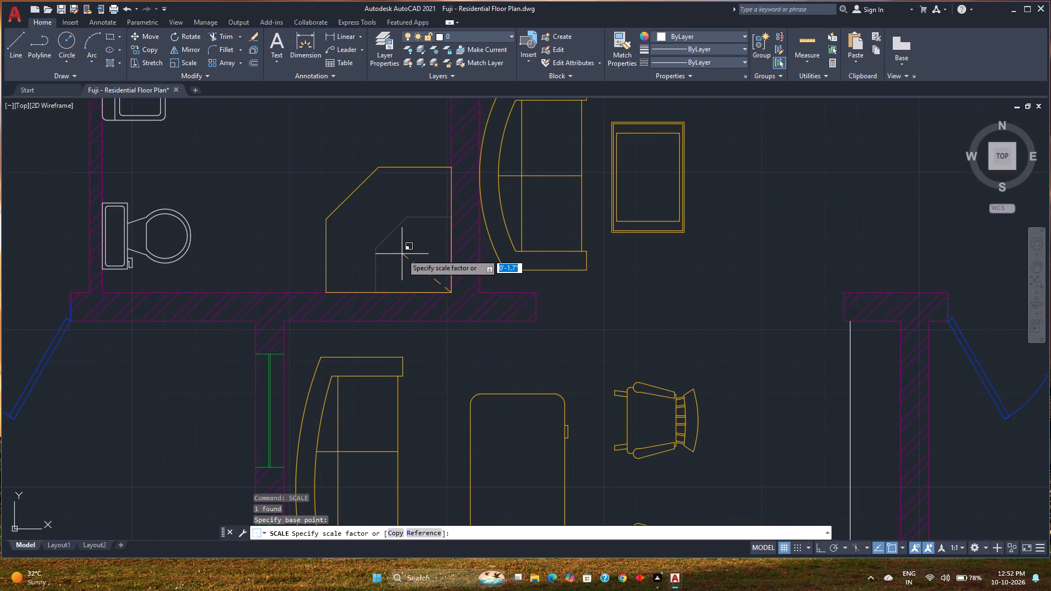
click(402, 254)
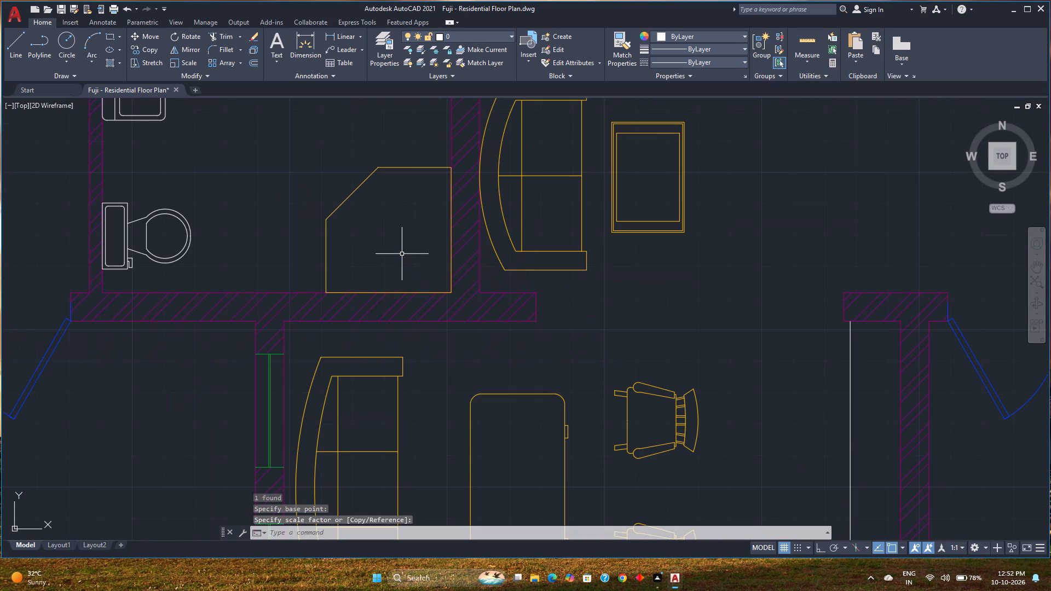
Copy both corner shower outlines from the southwest bathroom's southeast corner to the southeast corner of the bathroom beside the kitchen.
scroll(431, 266, down, 1)
middle_drag(431, 266, 387, 366)
scroll(435, 312, down, 2)
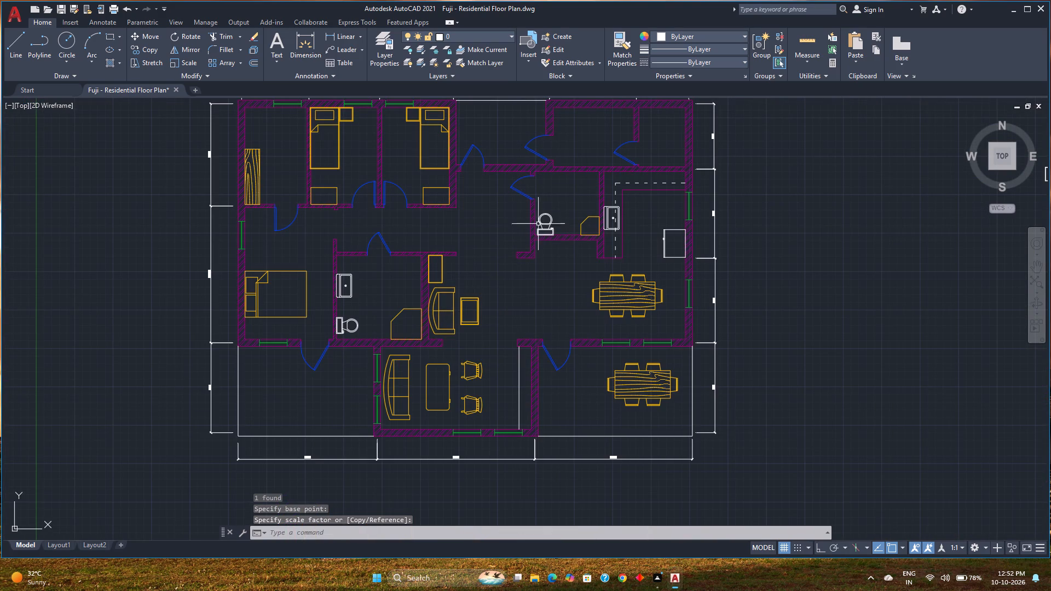
click(582, 221)
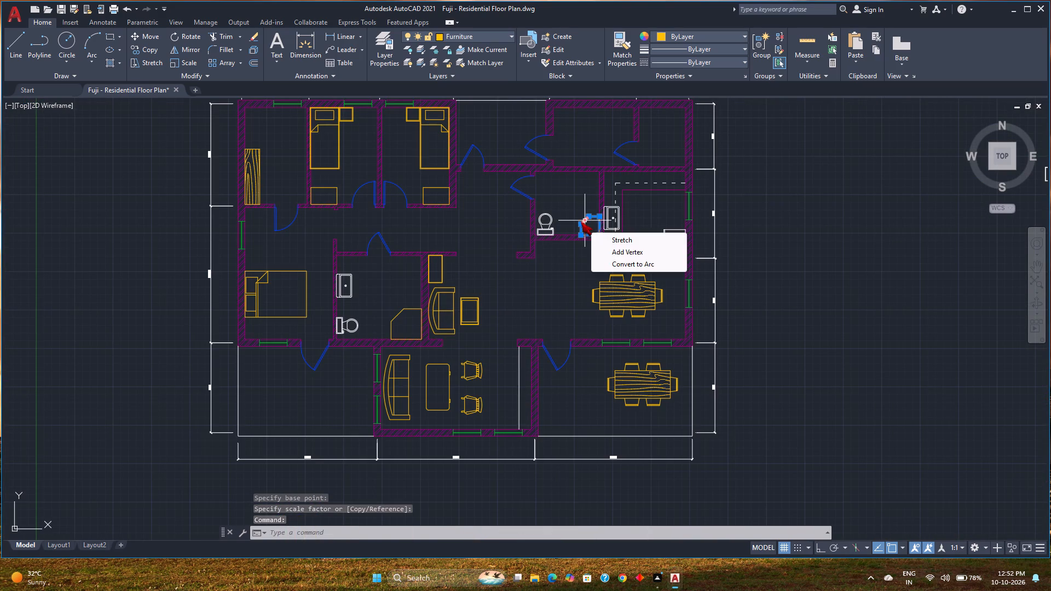
key(Delete)
click(393, 319)
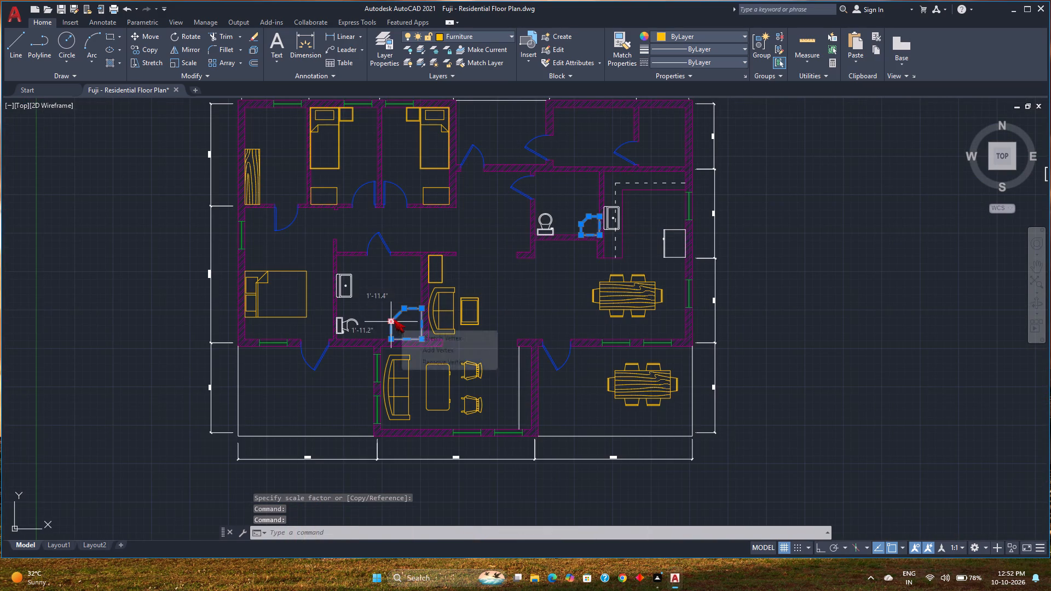
scroll(416, 352, up, 7)
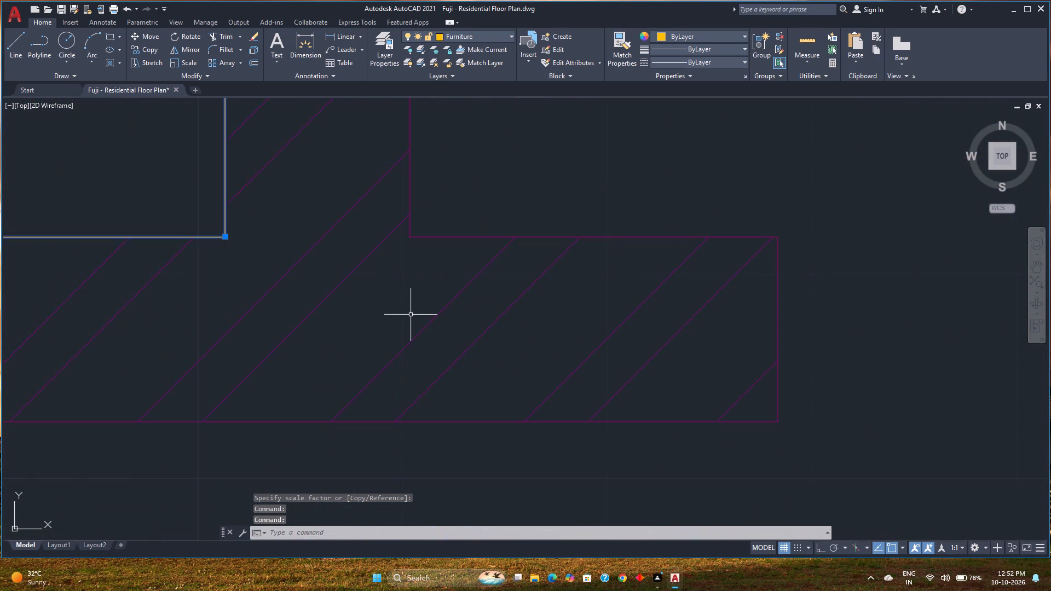
middle_drag(411, 315, 586, 451)
click(149, 51)
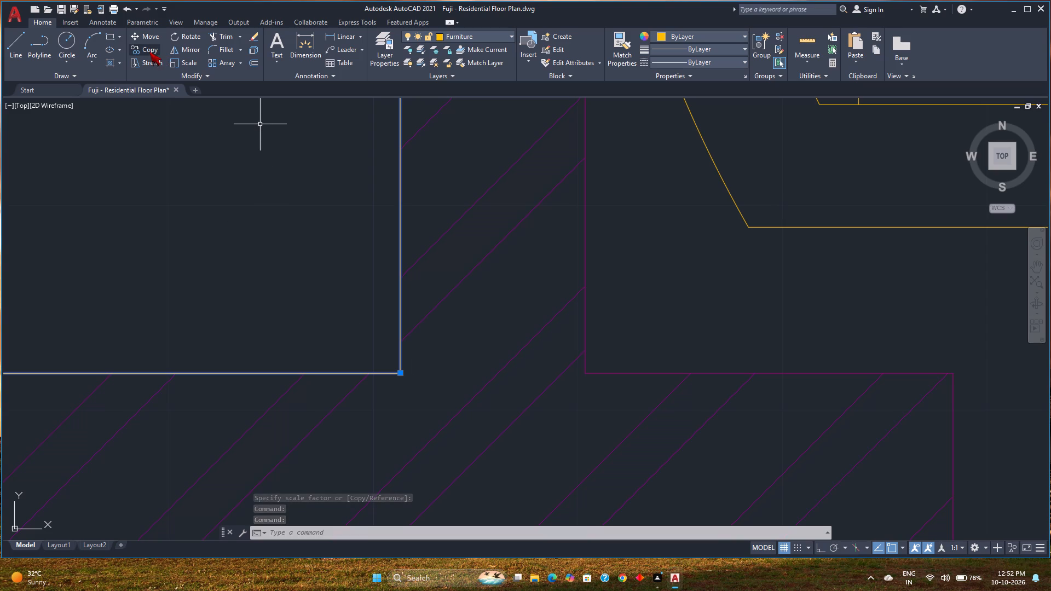
click(399, 374)
scroll(454, 312, down, 8)
middle_drag(454, 312, 251, 390)
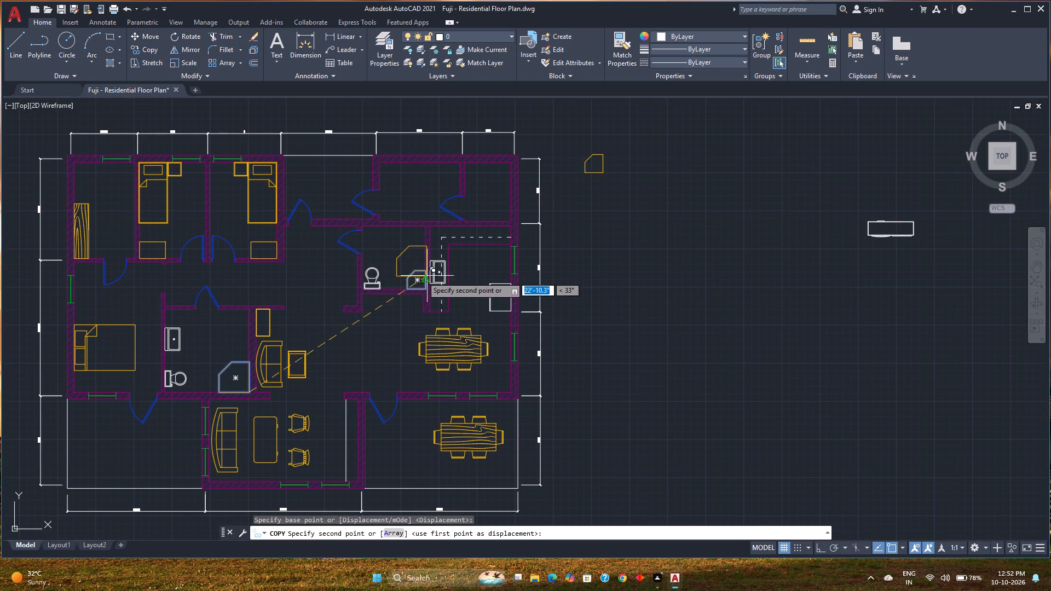
scroll(400, 283, up, 3)
scroll(448, 291, up, 1)
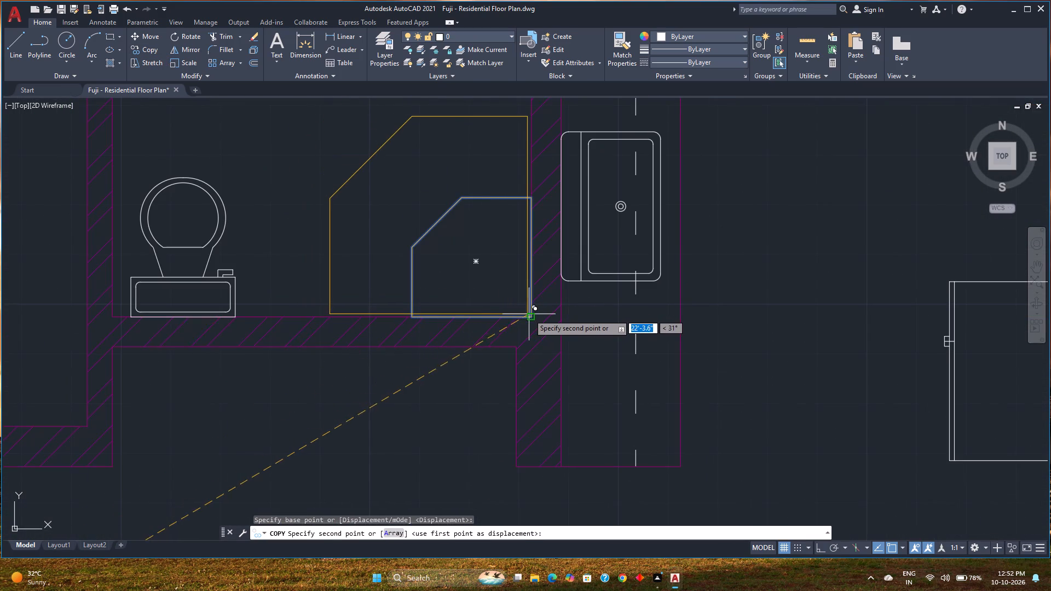
click(533, 316)
key(Escape)
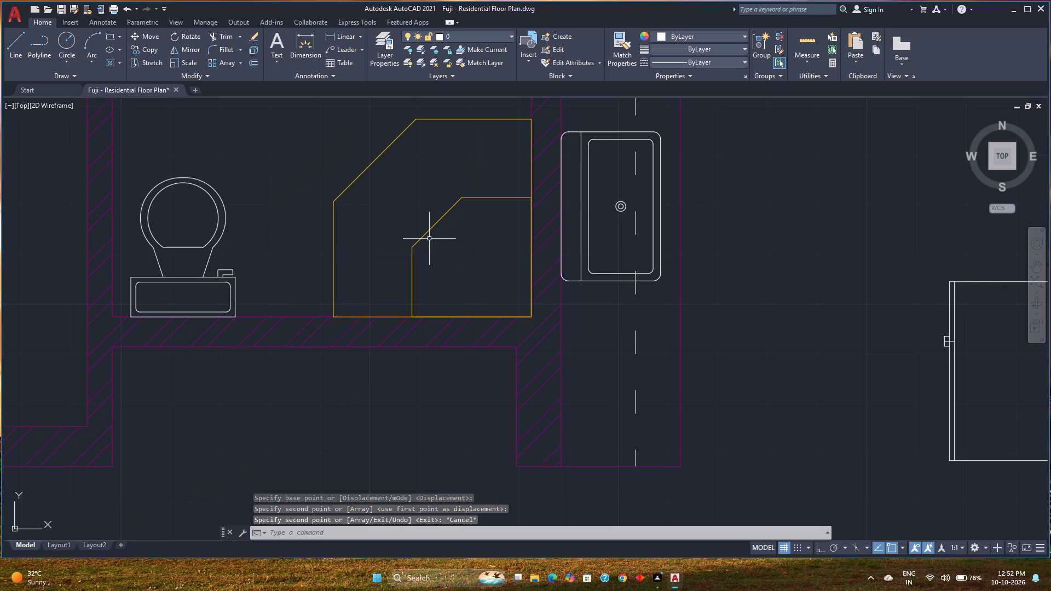
Delete the original smaller corner shower outline inside the new one in the bathroom beside the kitchen.
click(425, 232)
key(Delete)
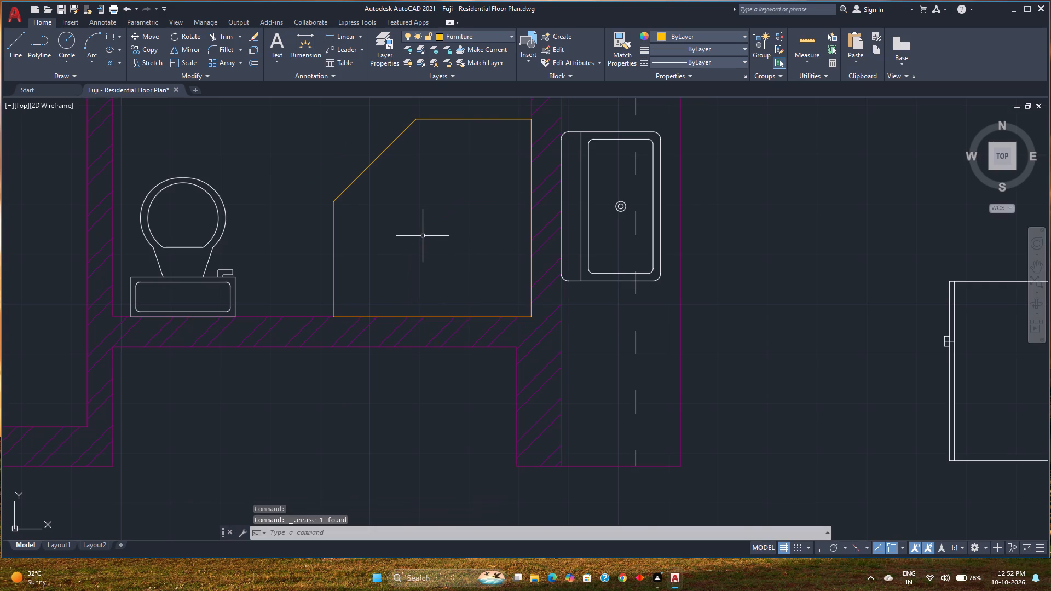
Save the drawing.
scroll(423, 241, down, 2)
middle_drag(423, 241, 468, 235)
scroll(468, 235, down, 1)
middle_drag(399, 270, 453, 281)
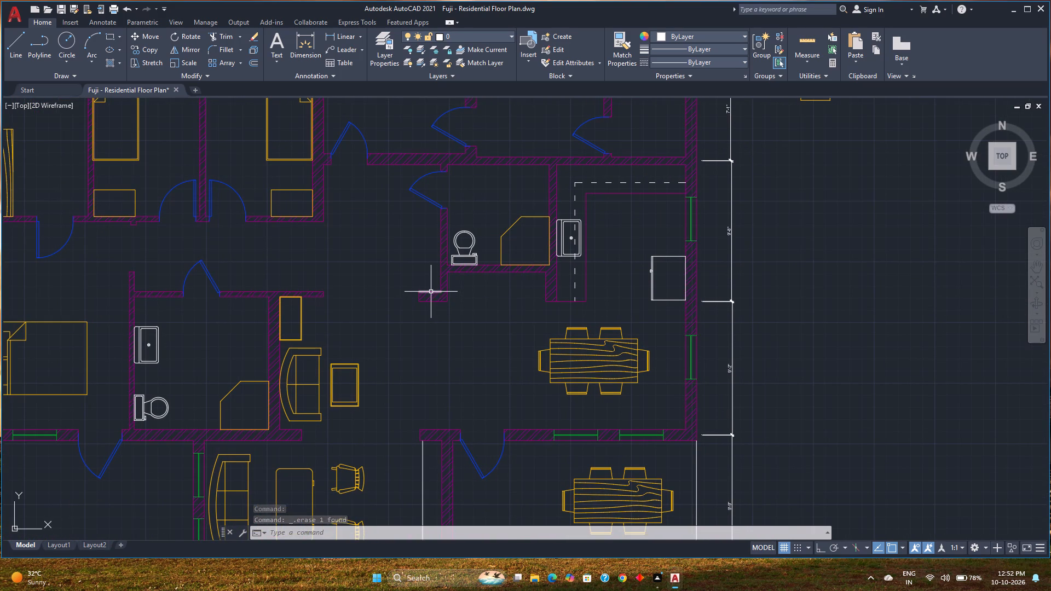
scroll(435, 287, down, 1)
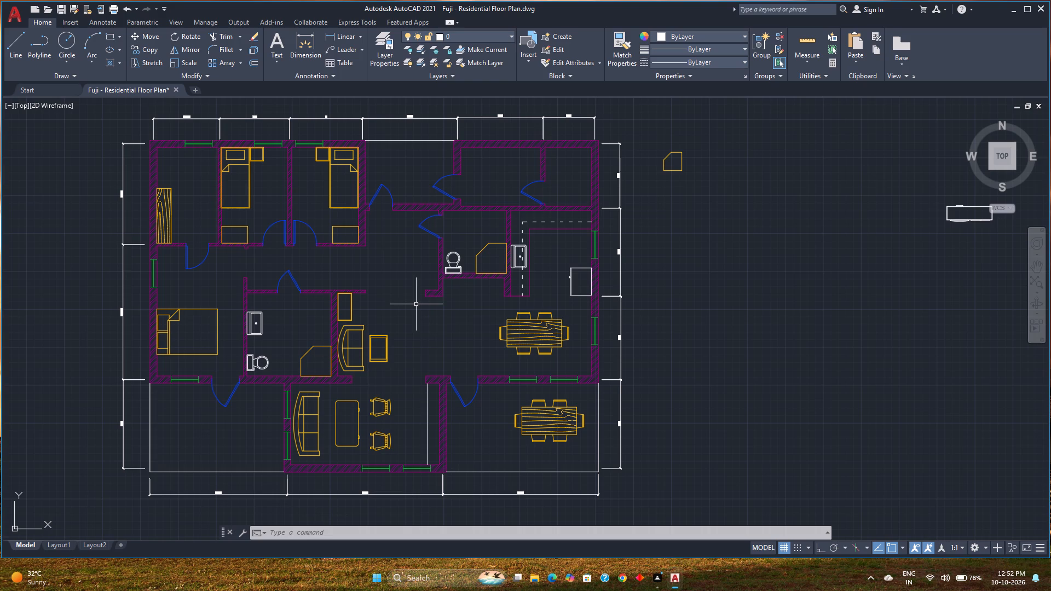
key(ctrl+s)
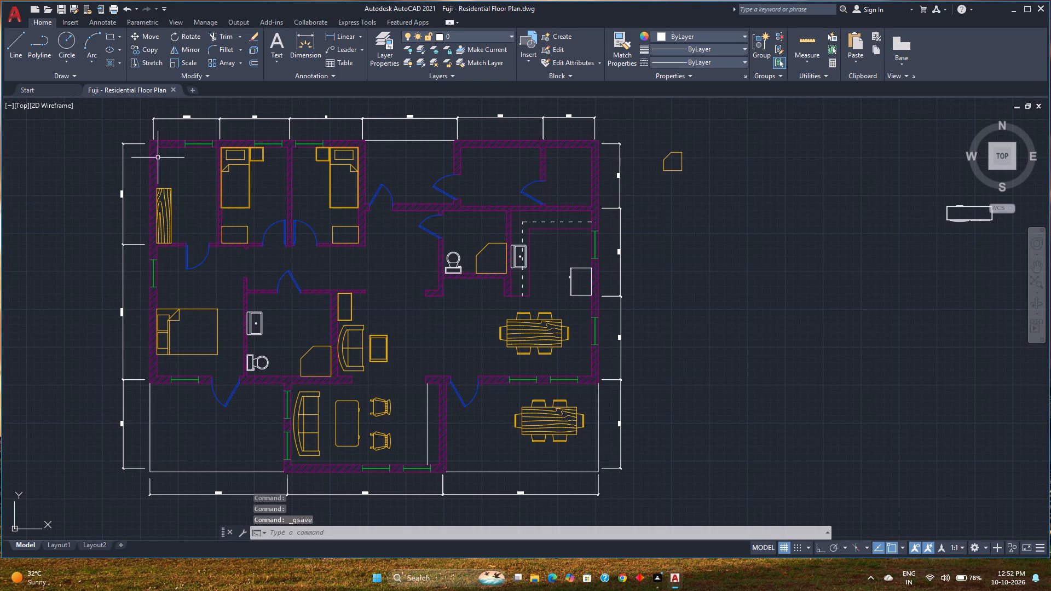
Offset the corner shower outline in the bathroom beside the kitchen inward by 0.50.
click(256, 61)
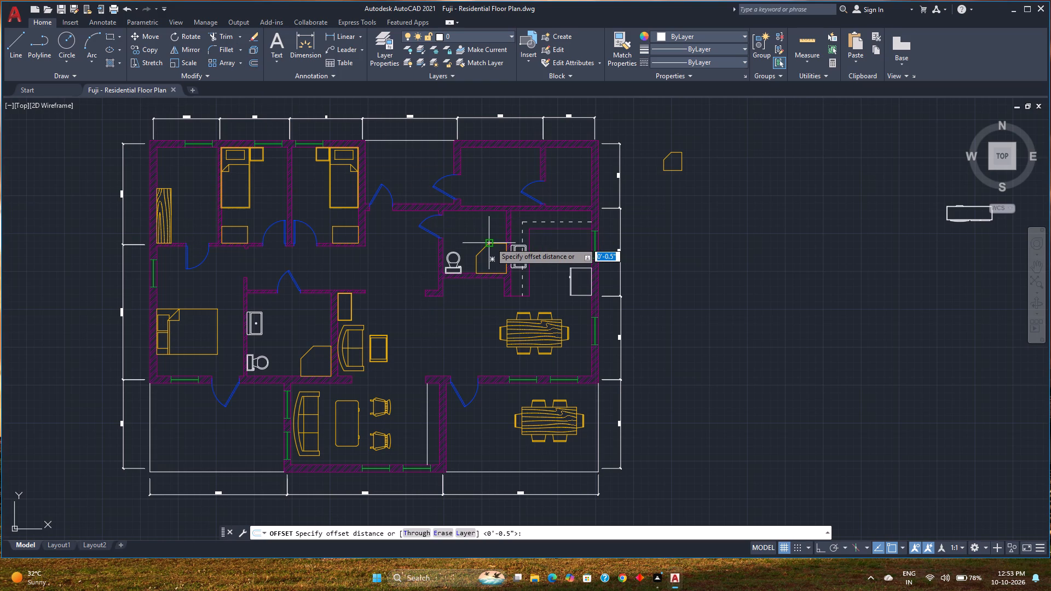
key(0)
text(.2)
key(BackSpace)
text(50)
key(Return)
scroll(488, 246, up, 1)
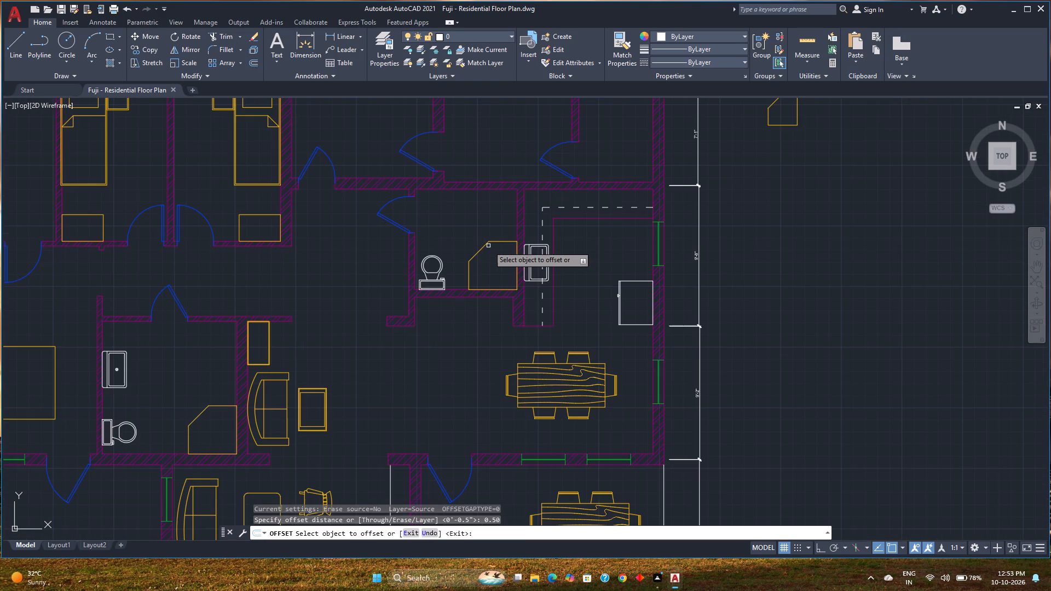
click(483, 247)
click(489, 268)
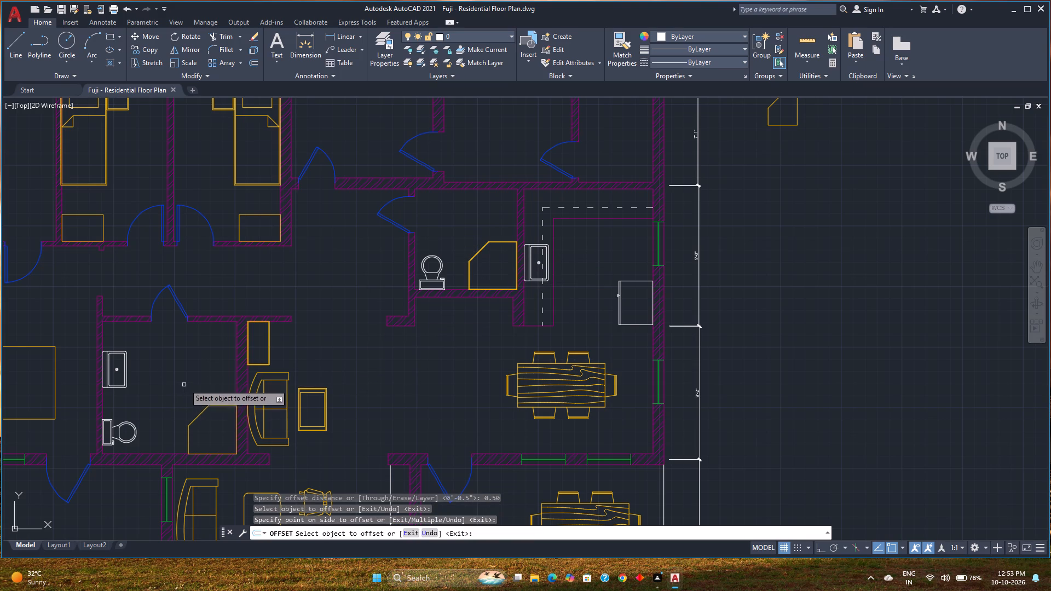
Offset the southwest bathroom's corner shower outline inward, entering 0.75 for the side to offset, and finish the Offset command.
click(199, 413)
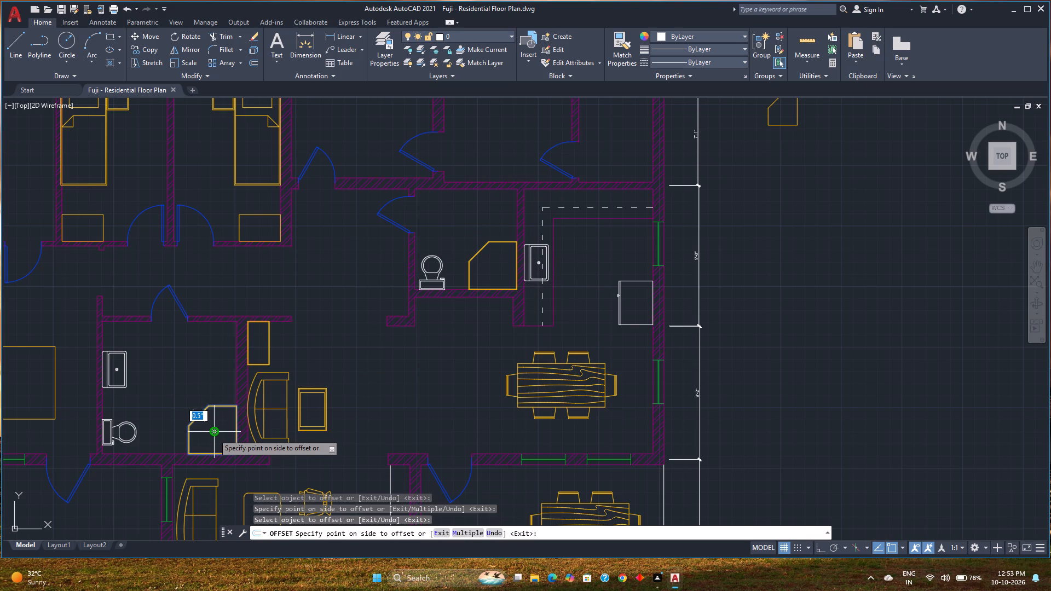
key(0)
key(period)
key(7)
key(5)
key(Return)
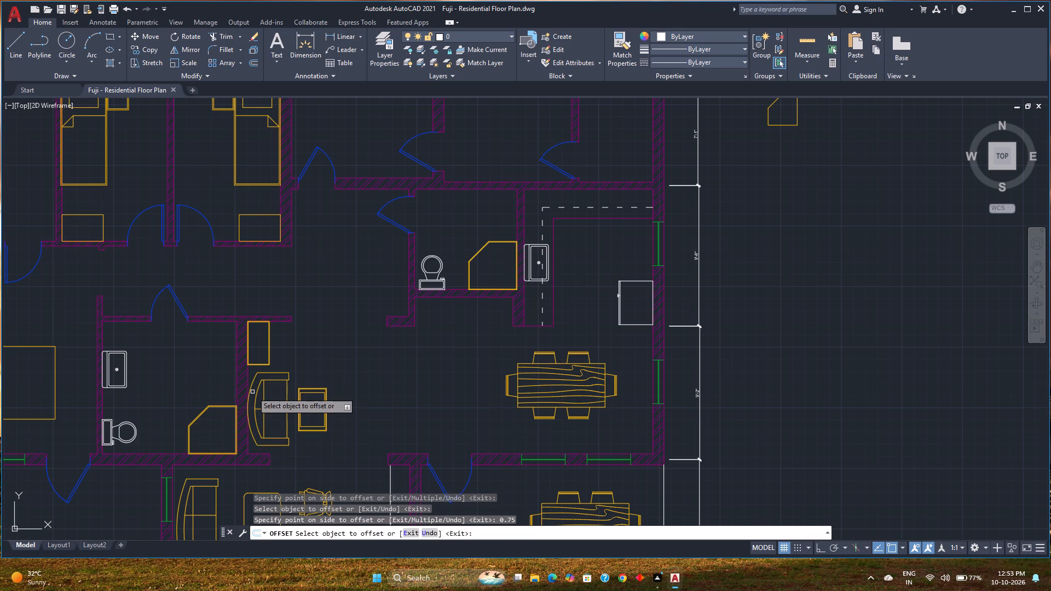
key(space)
Save the drawing.
key(ctrl+s)
Examine the overall floor plan and the fixtures in the kitchen and its adjoining bathroom.
scroll(308, 368, down, 1)
middle_drag(308, 368, 328, 325)
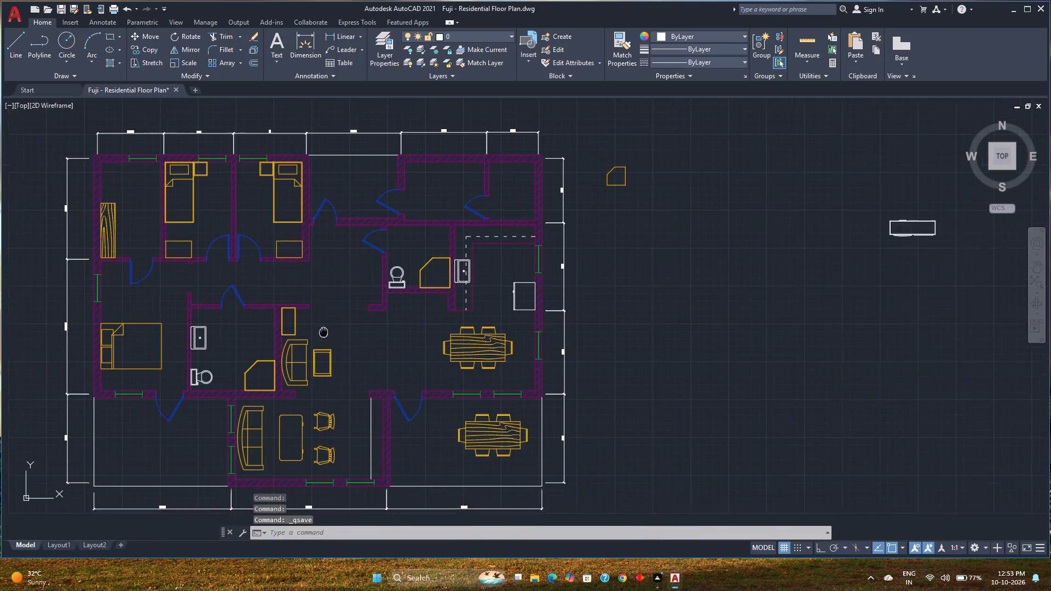
middle_drag(328, 325, 351, 300)
scroll(351, 300, down, 1)
scroll(467, 315, up, 1)
middle_drag(467, 315, 616, 316)
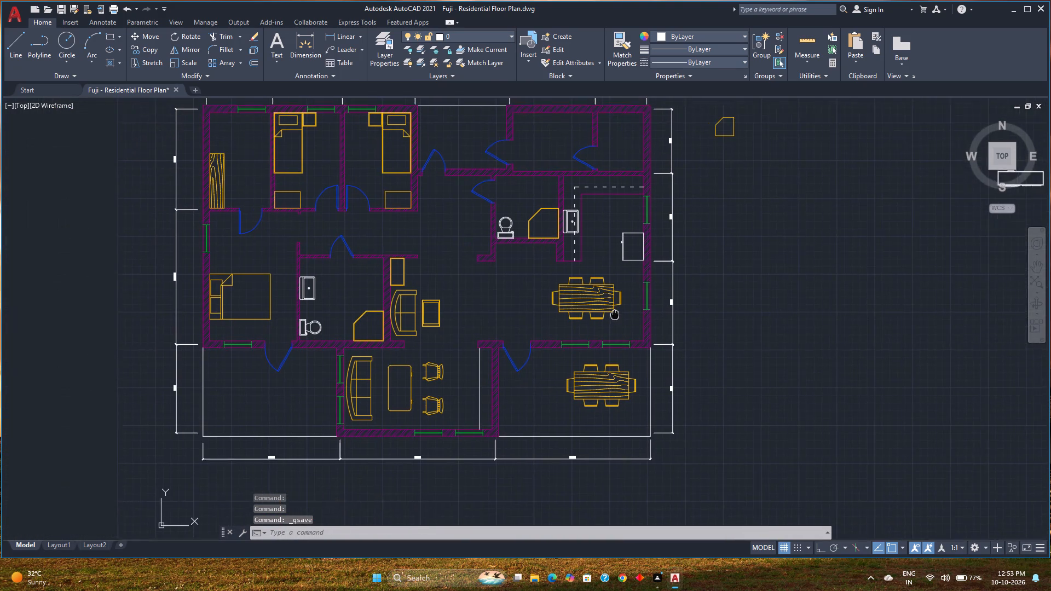
middle_drag(616, 316, 626, 350)
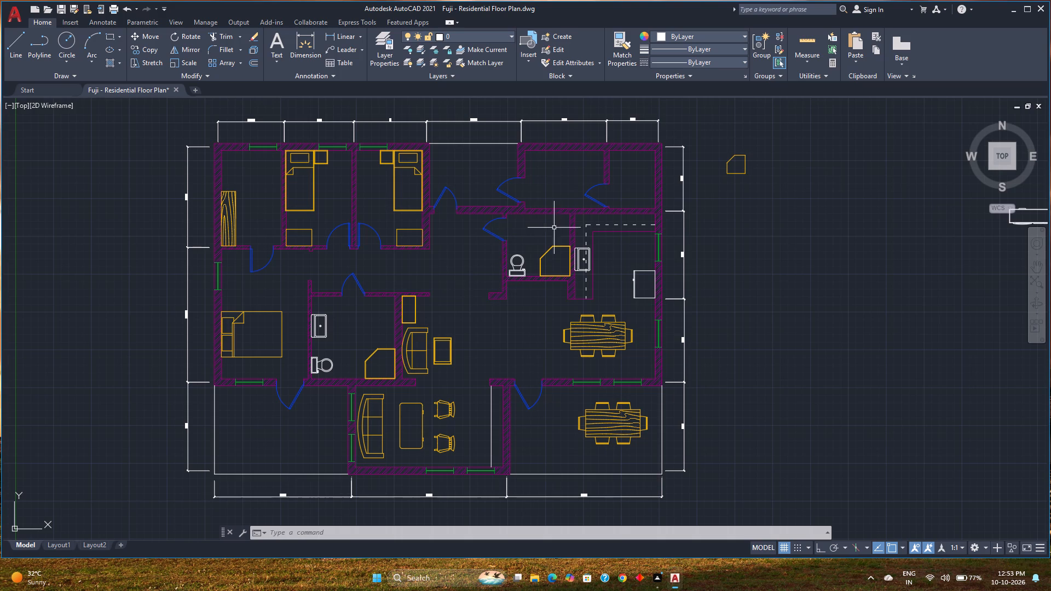
scroll(586, 253, up, 2)
middle_drag(603, 298, 496, 354)
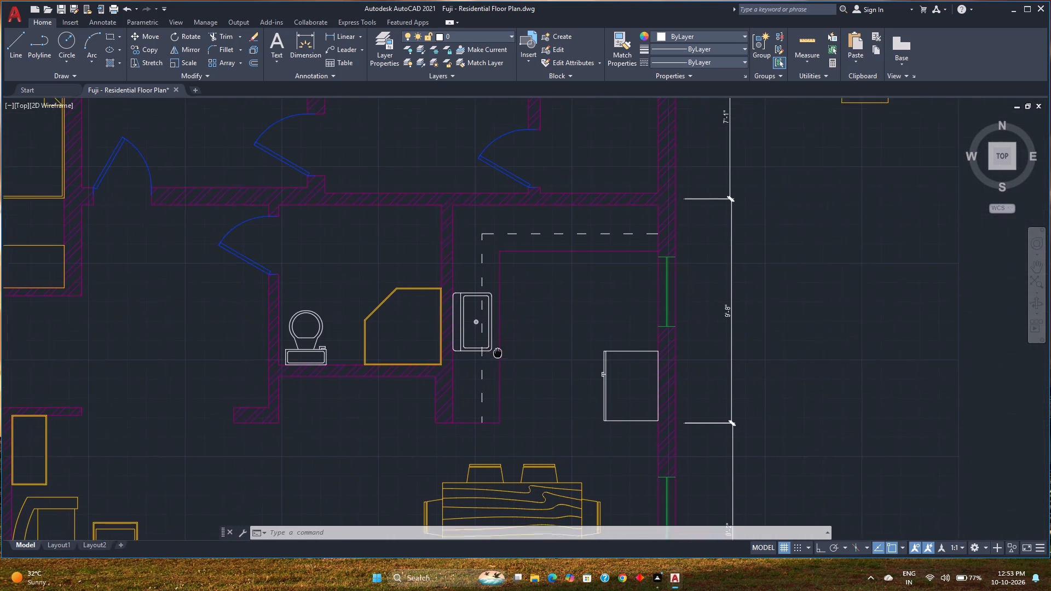
middle_drag(496, 354, 493, 361)
middle_drag(602, 335, 452, 297)
scroll(452, 297, down, 1)
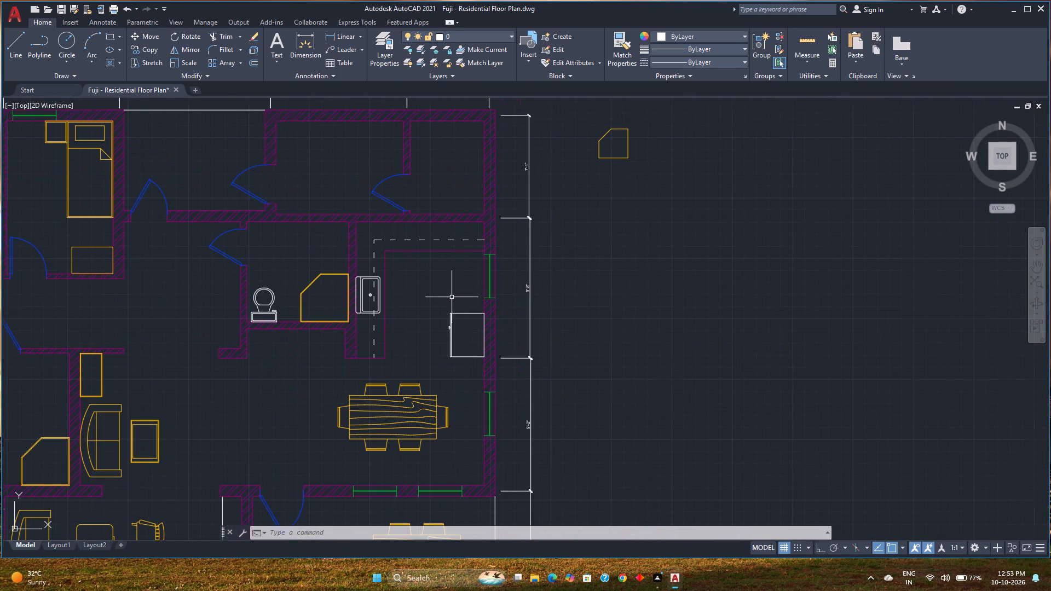
middle_drag(442, 300, 481, 297)
Change the Windows layer's colour to index colour 132 in the layer properties.
click(386, 71)
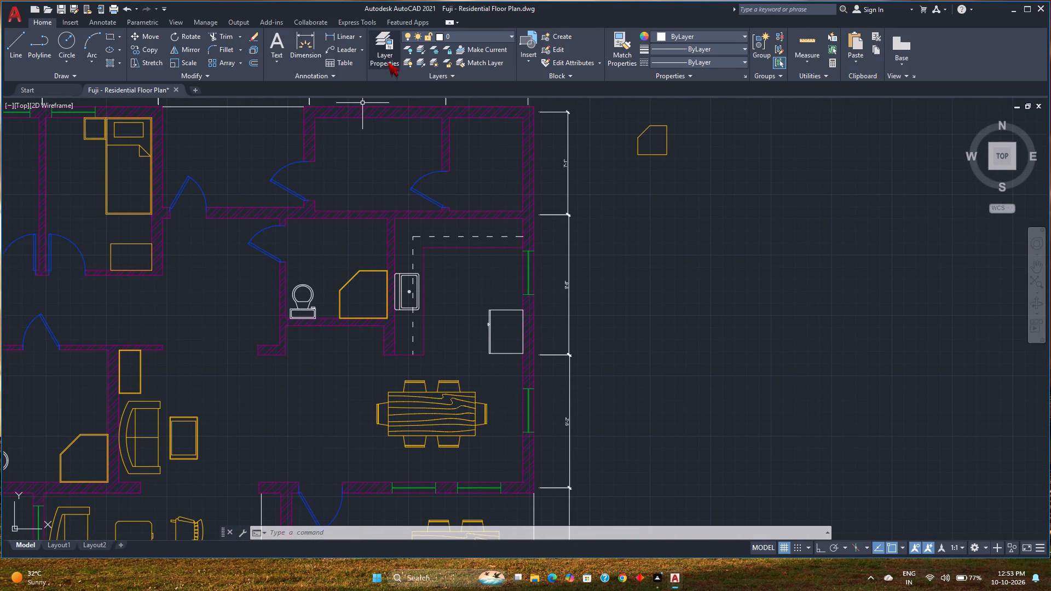
click(388, 62)
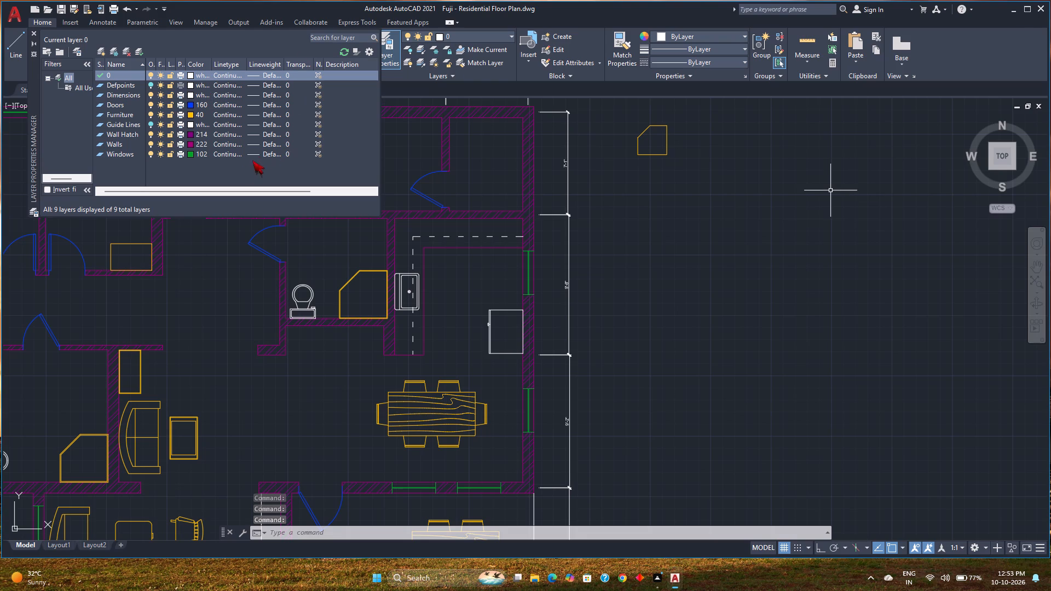
click(233, 171)
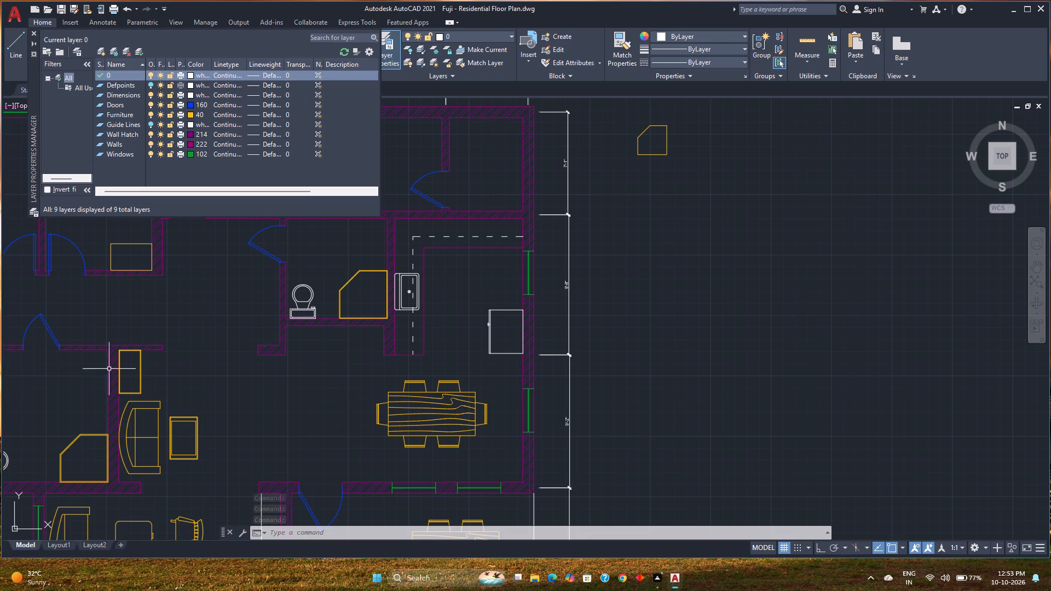
click(192, 153)
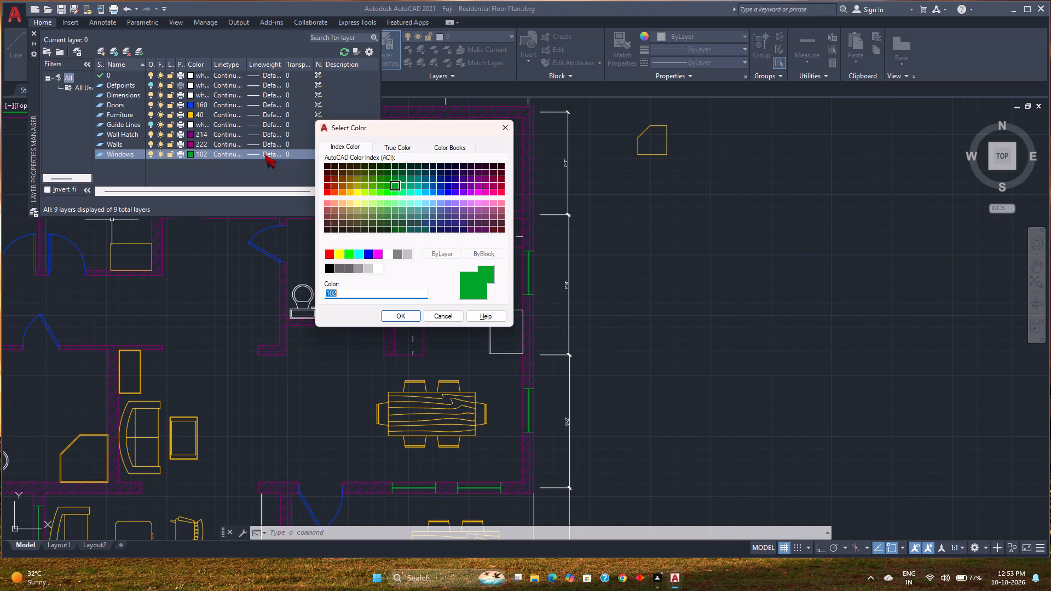
click(421, 184)
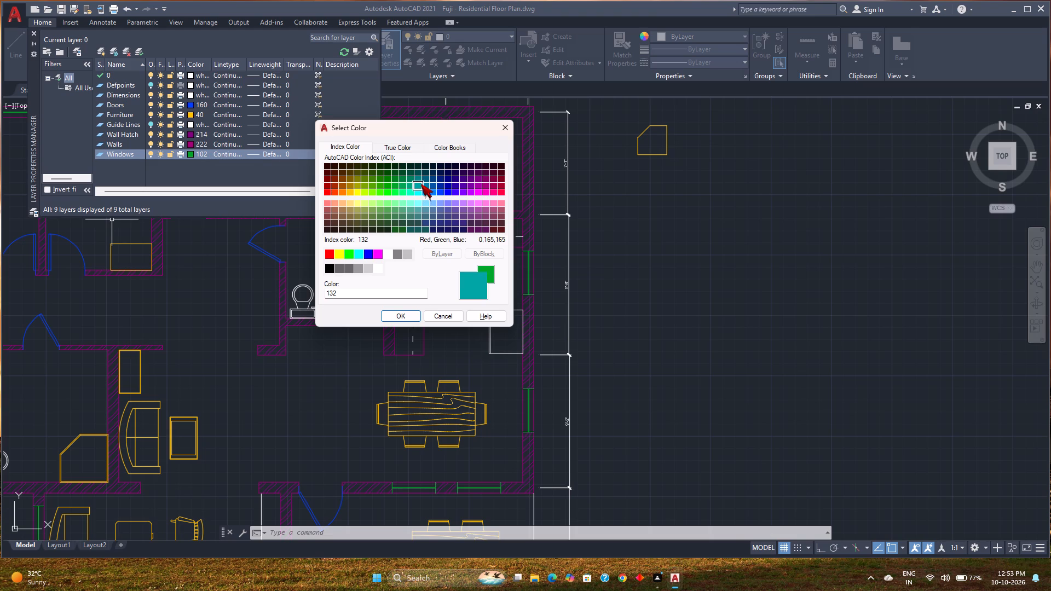
click(403, 318)
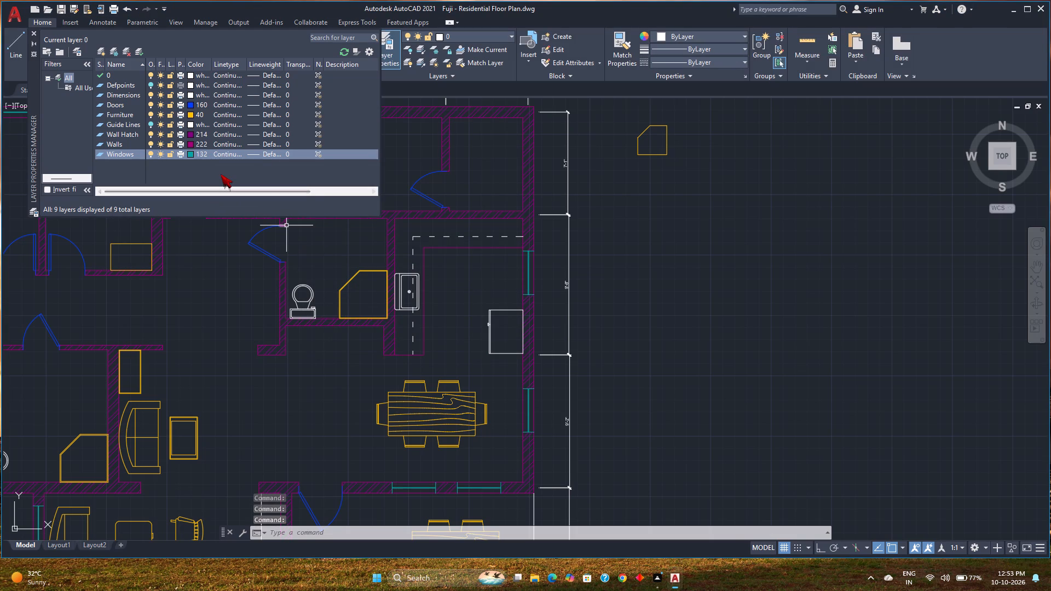
Create a new layer and name it Greenary Plants.
key(alt+n)
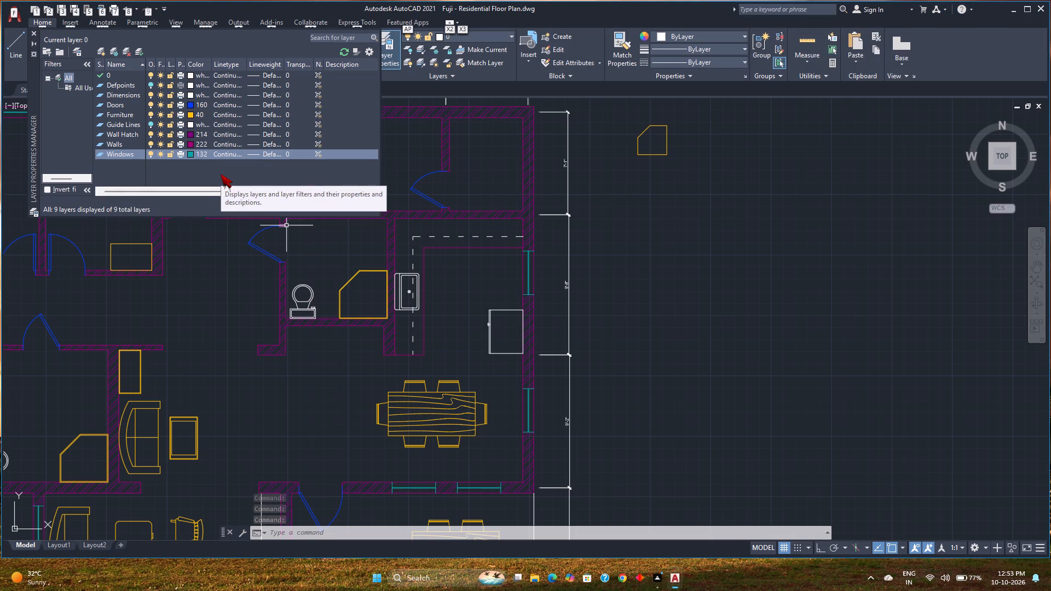
click(221, 174)
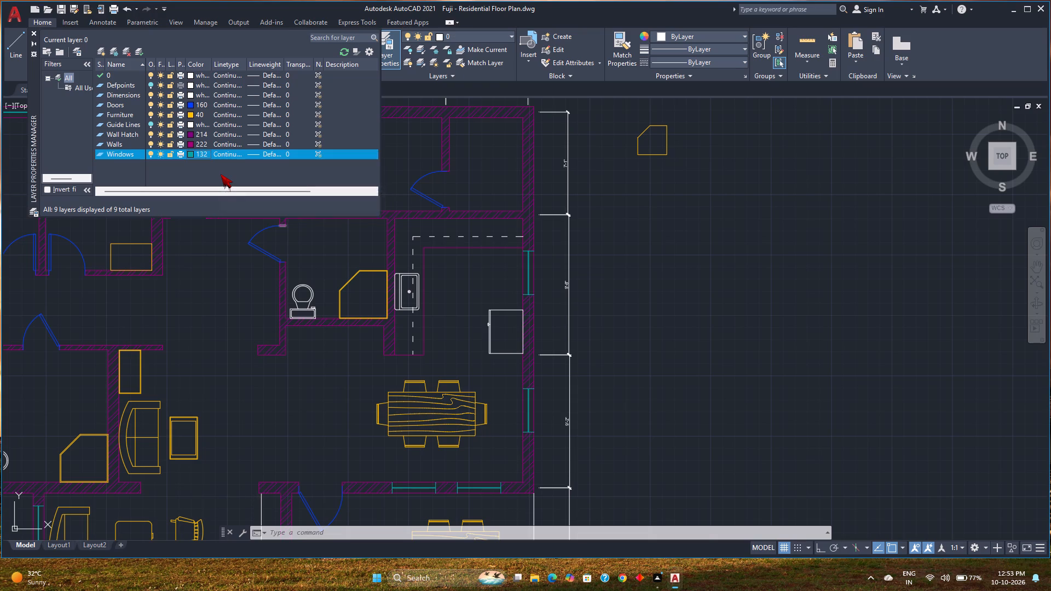
key(alt+n)
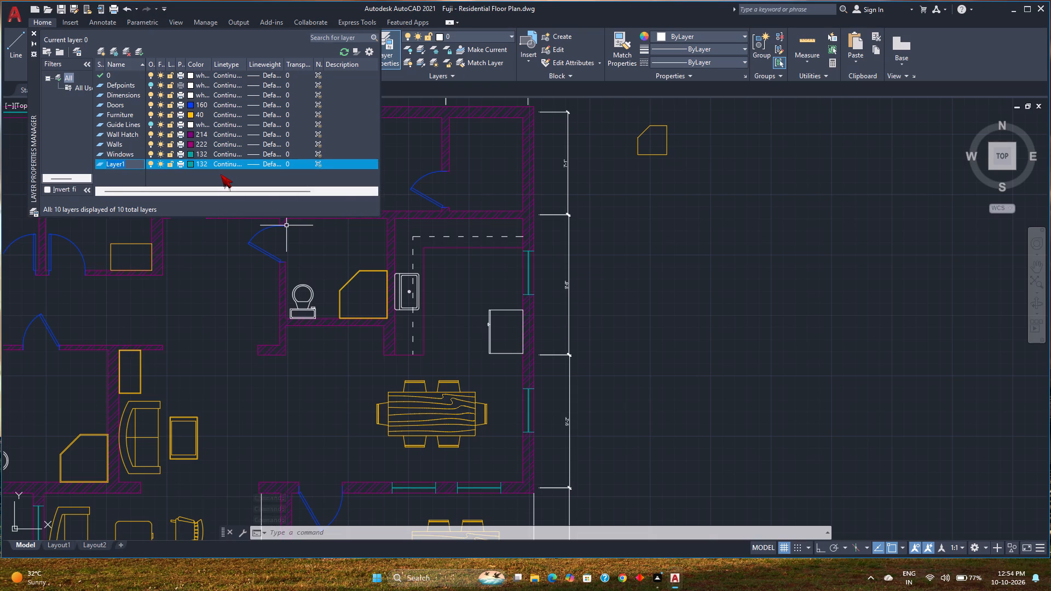
click(221, 174)
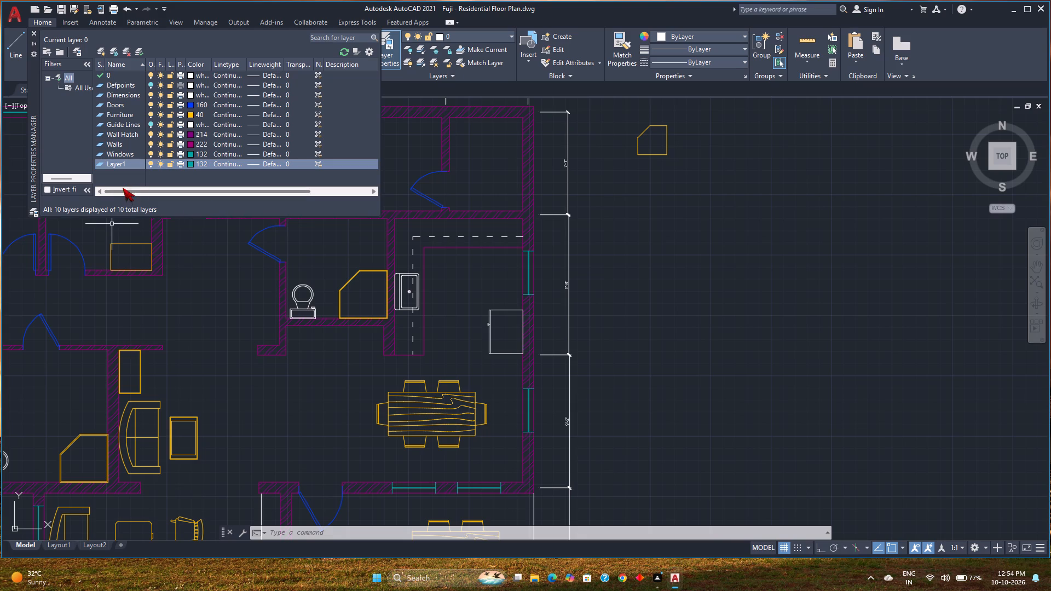
right_click(137, 166)
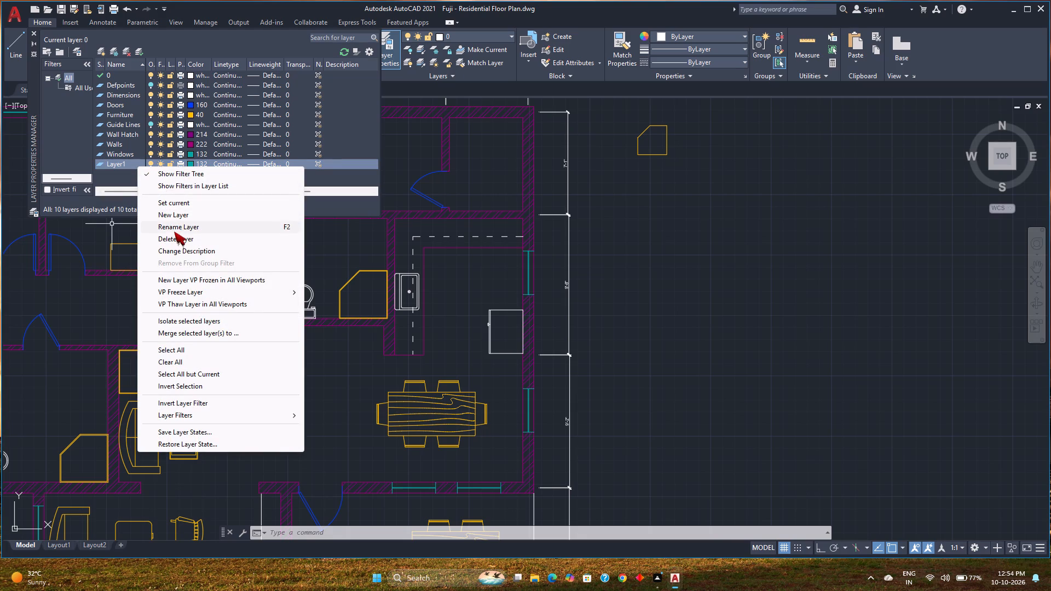
click(174, 228)
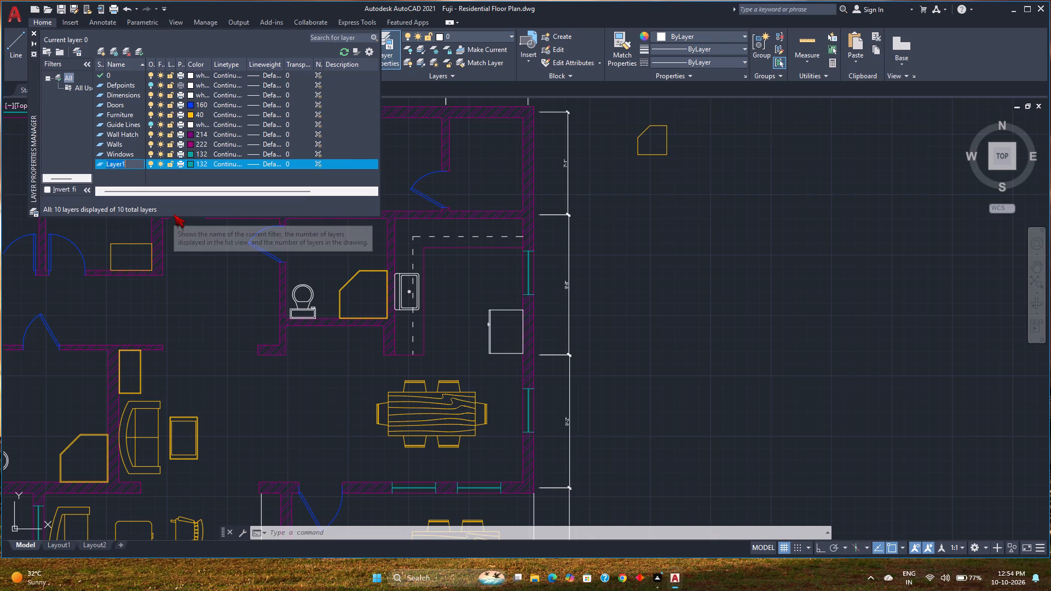
text(Gr)
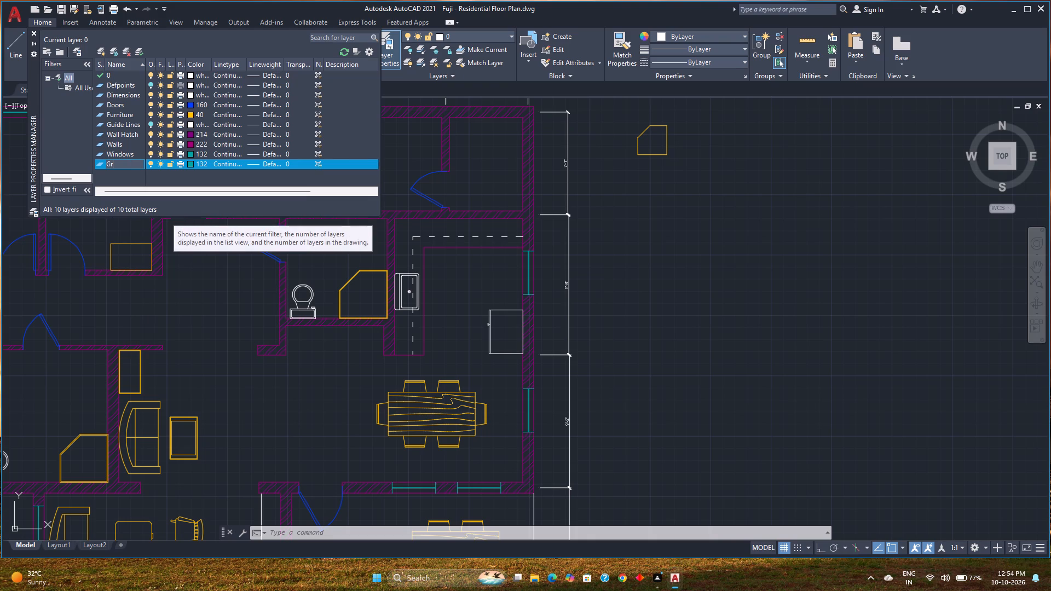
text(een)
key(space)
key(BackSpace)
text(ary)
key(space)
text(la)
key(BackSpace)
key(BackSpace)
key(space)
text(pla)
key(BackSpace)
key(BackSpace)
key(BackSpace)
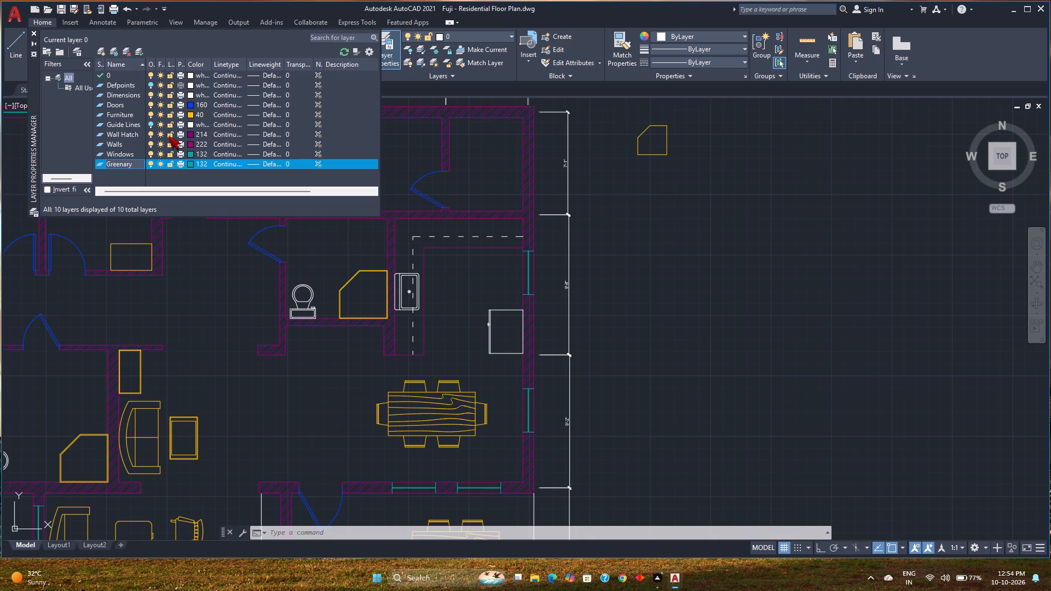
text(Pla)
text(nts)
key(Return)
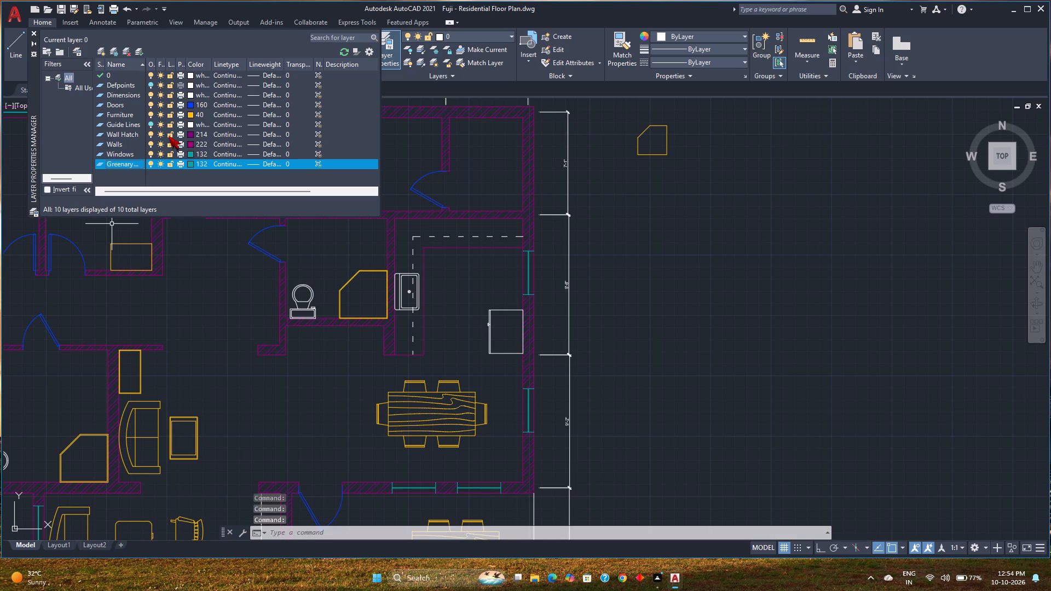
Set the Greenary Plants layer's colour to index colour 100.
click(191, 162)
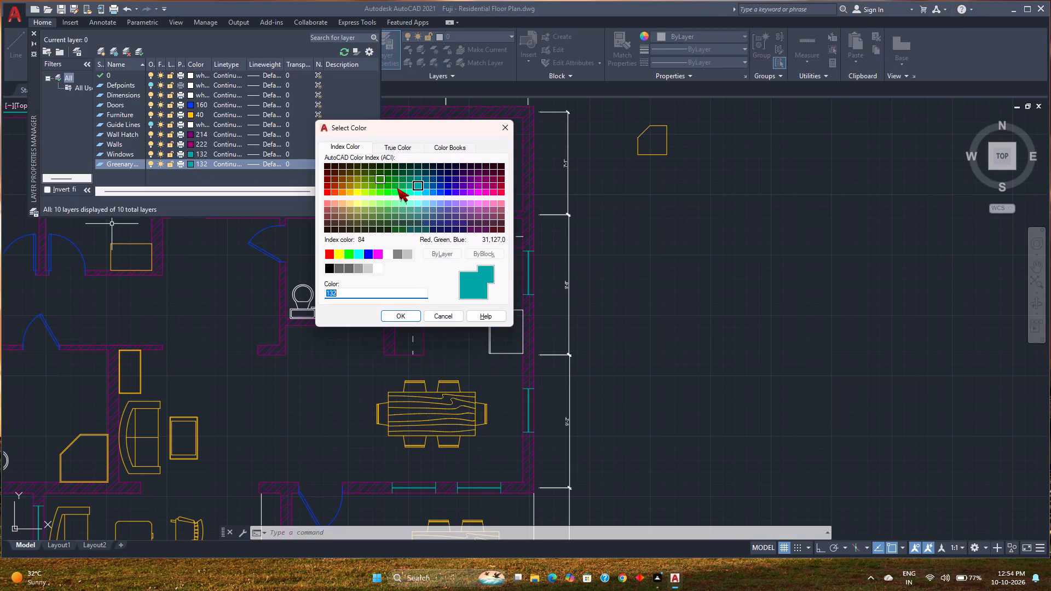
click(398, 193)
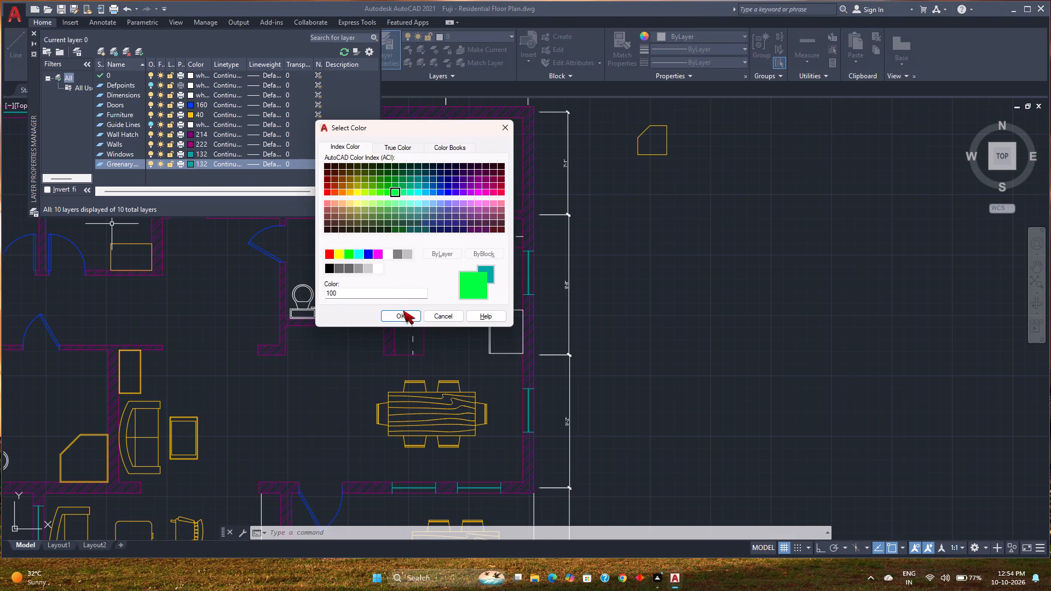
click(403, 315)
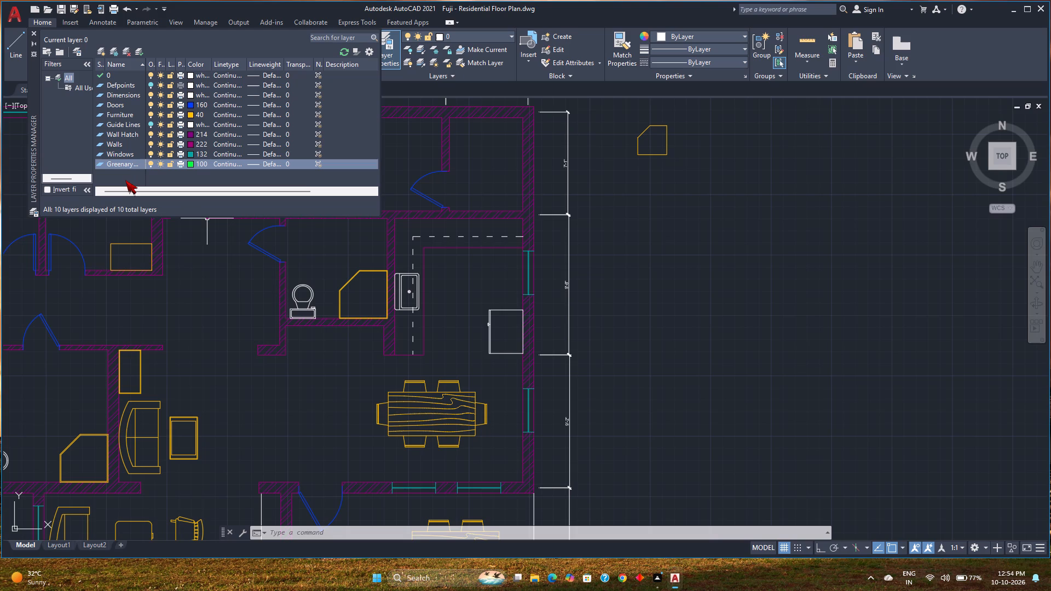
Create another layer named Utilities and close the layer properties.
click(125, 180)
key(alt+n)
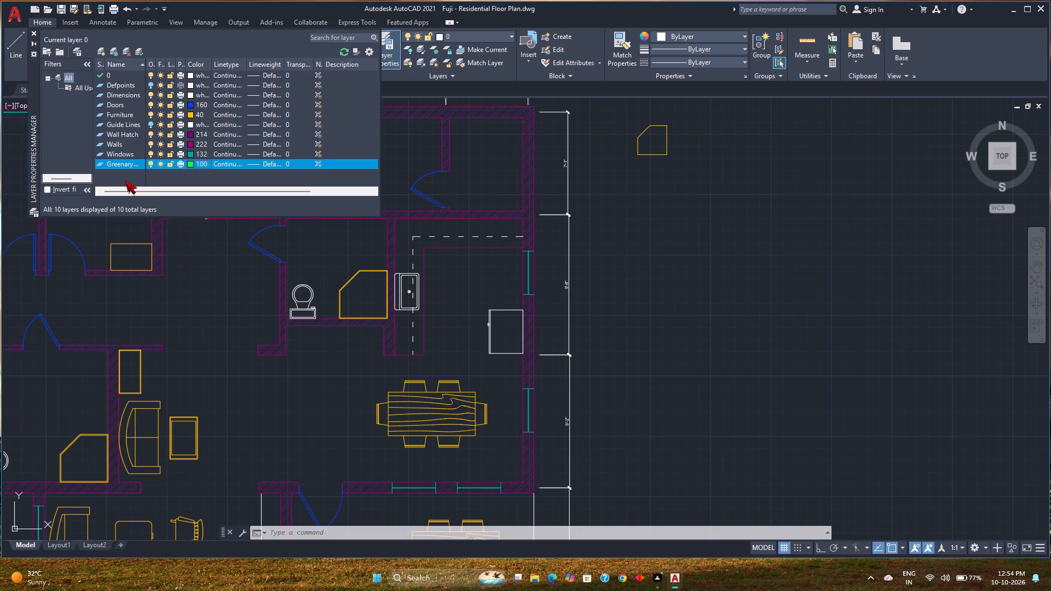
text(Utili)
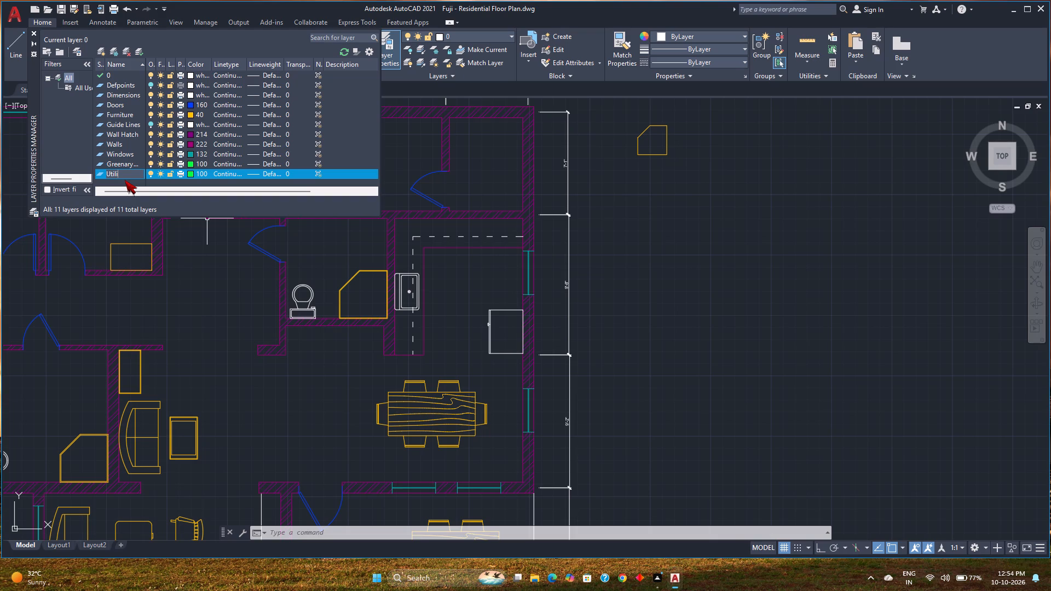
text(ties)
key(Return)
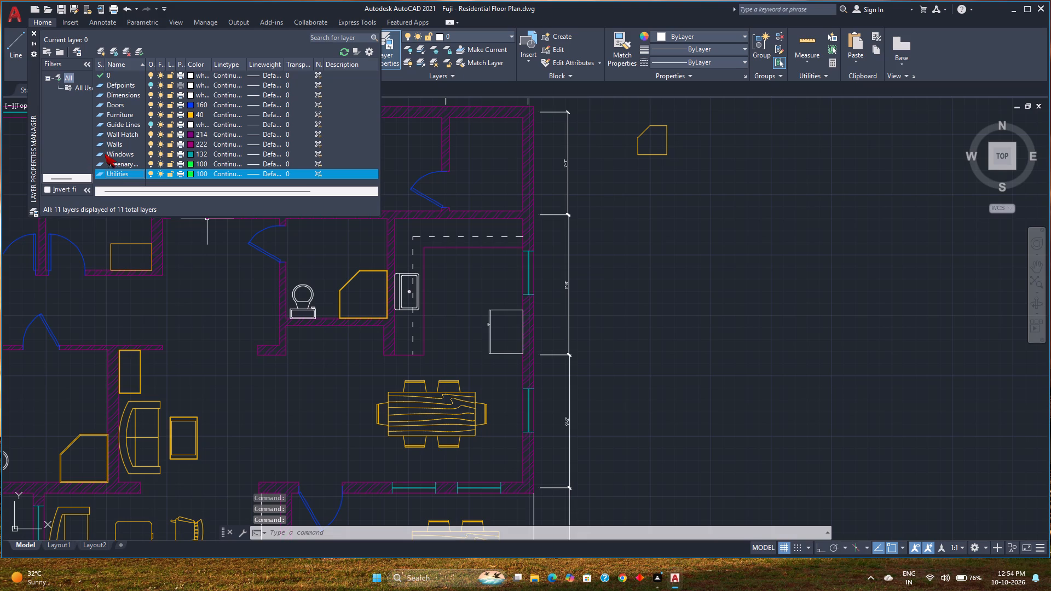
click(34, 34)
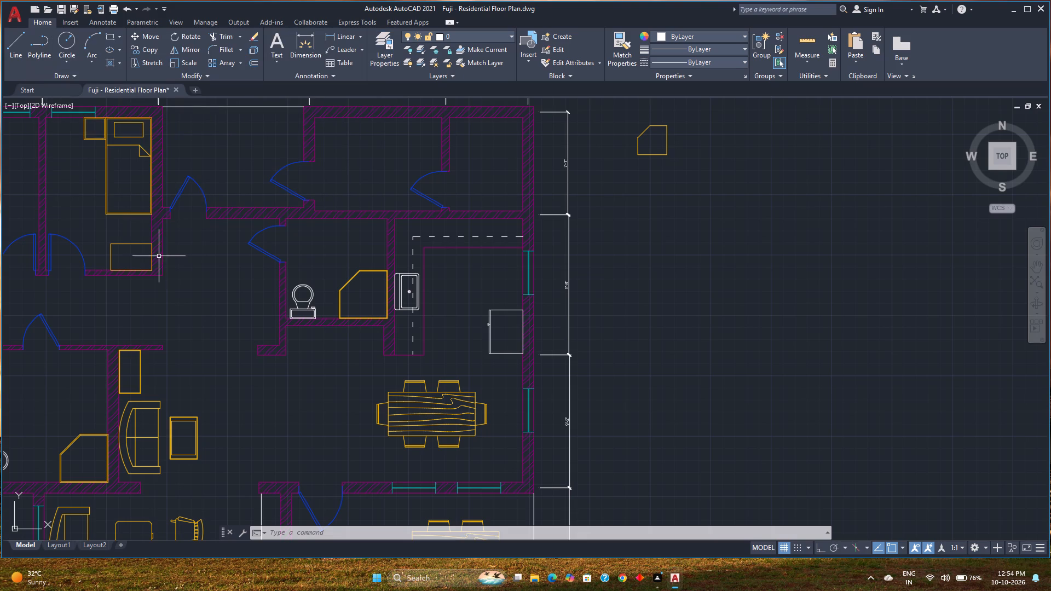
Move both toilets, the kitchen and bathroom sinks and the rectangular appliance on the kitchen's east wall to the Utilities layer.
click(296, 305)
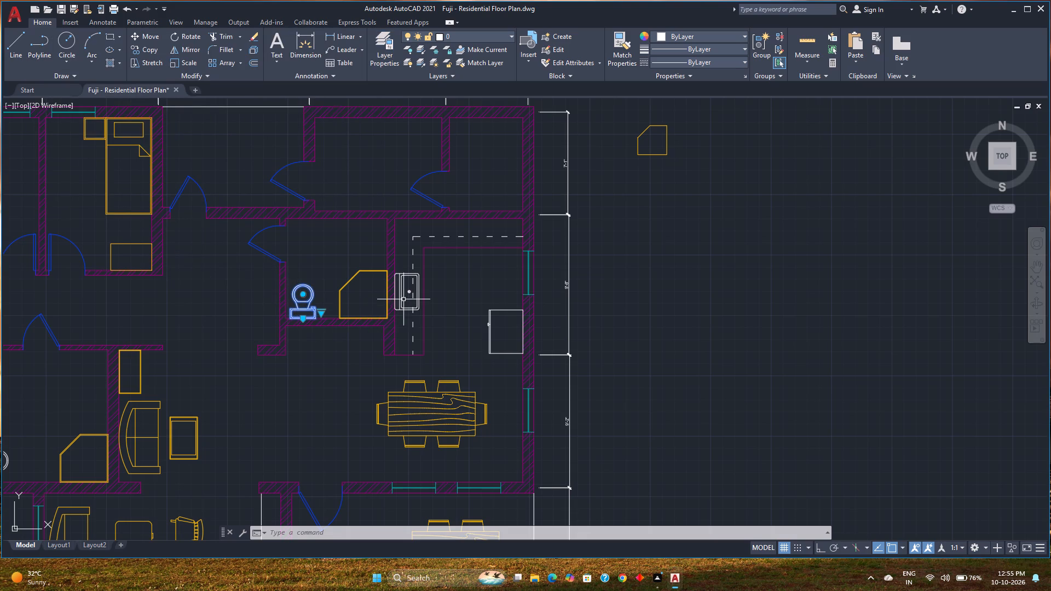
click(406, 309)
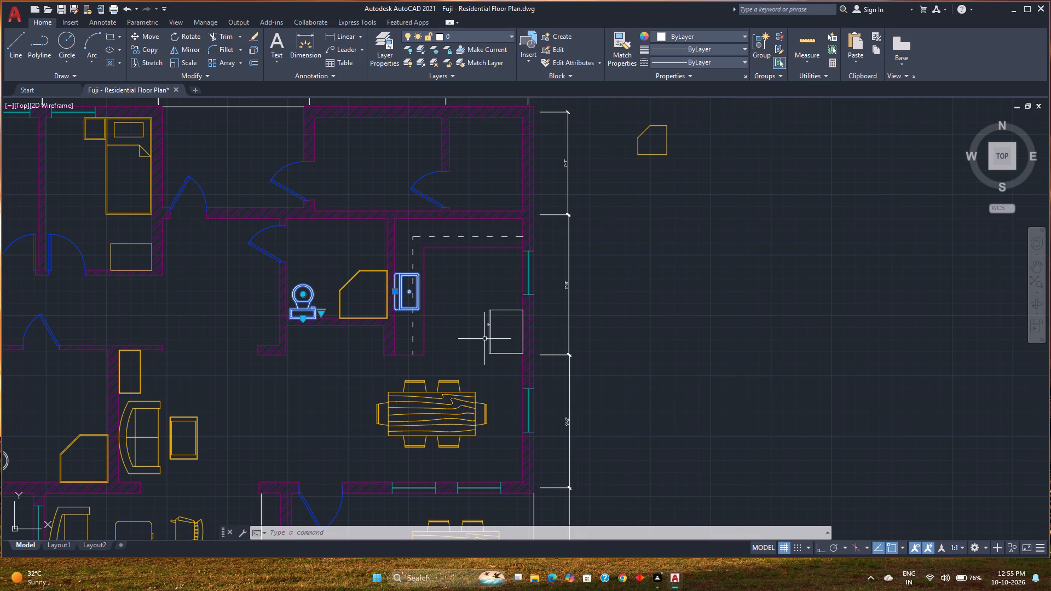
click(490, 344)
middle_drag(313, 331, 542, 290)
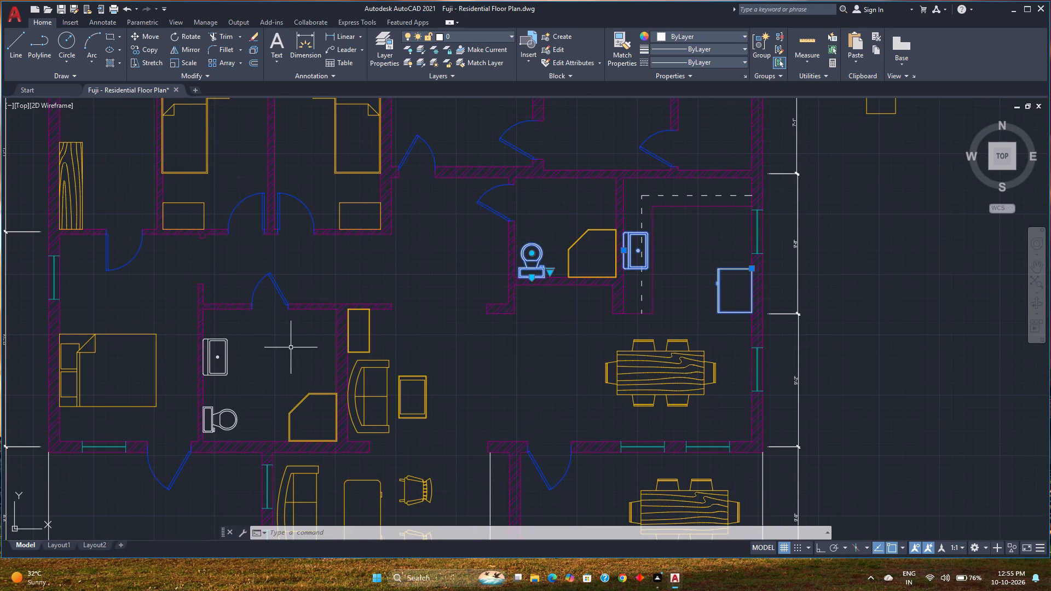
click(225, 348)
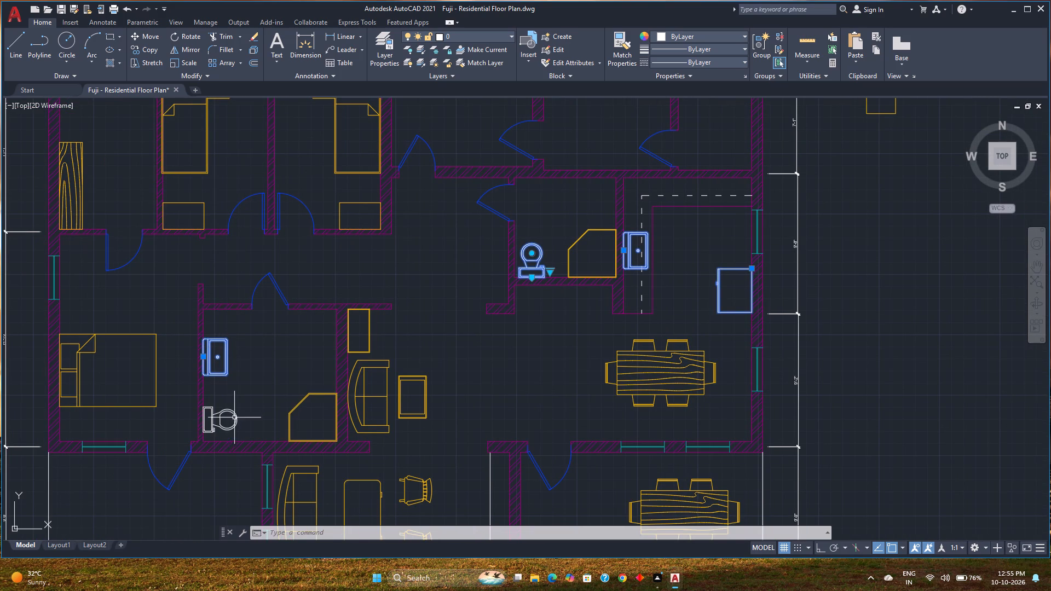
click(235, 414)
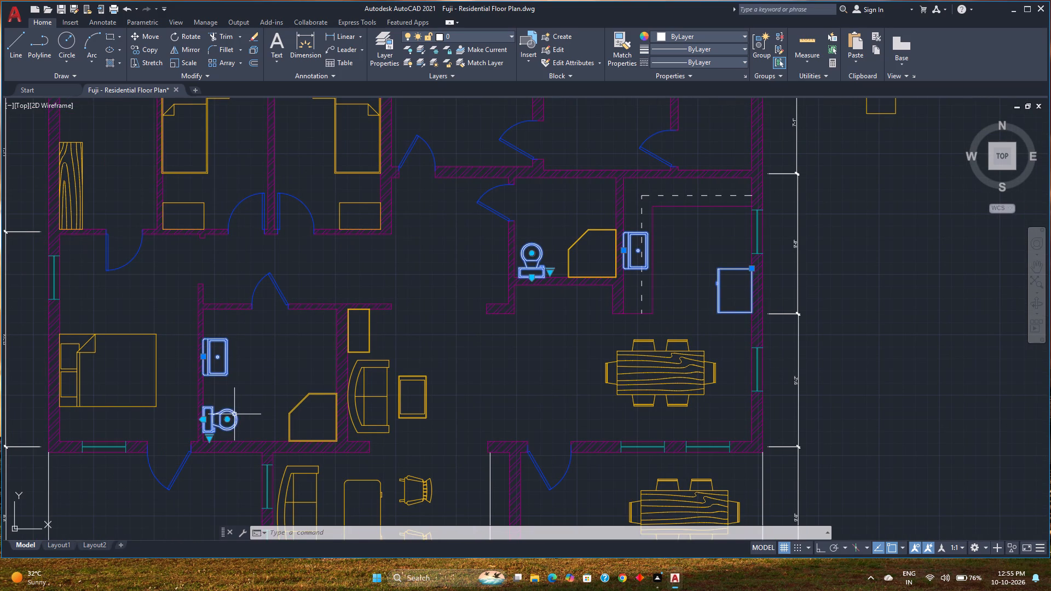
click(496, 39)
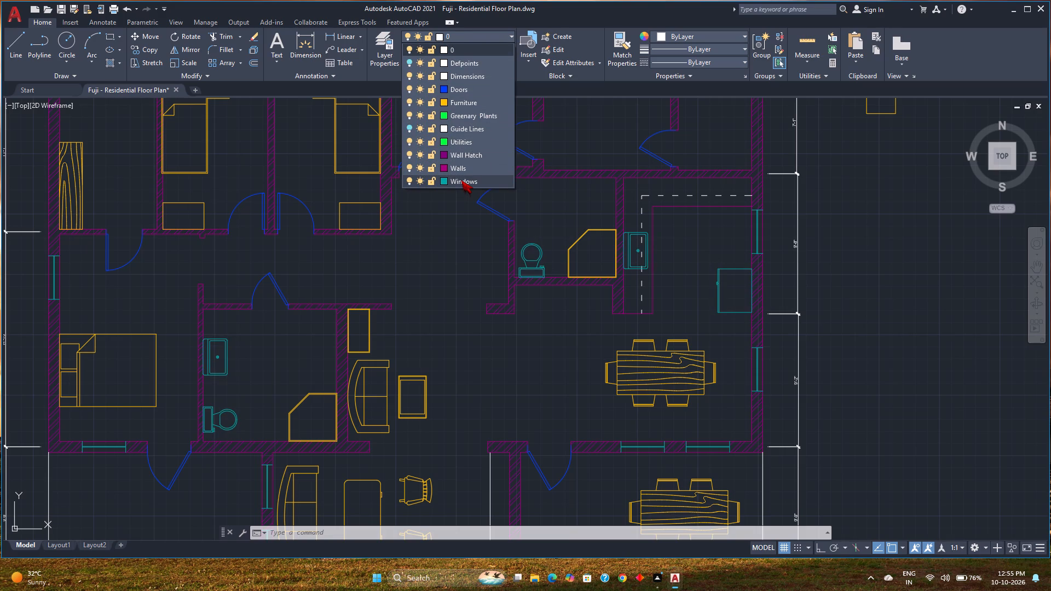
click(459, 144)
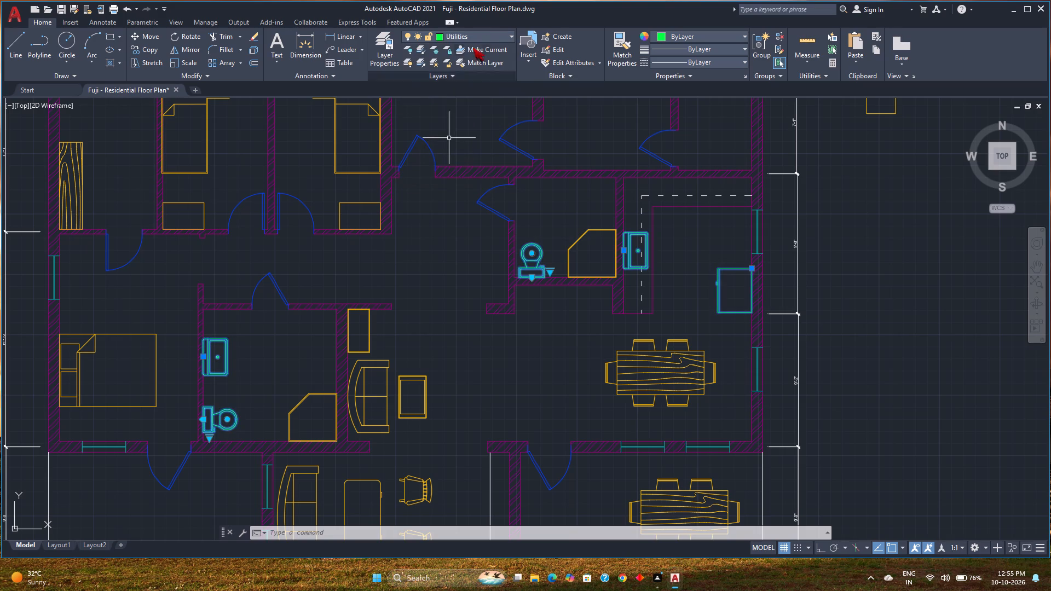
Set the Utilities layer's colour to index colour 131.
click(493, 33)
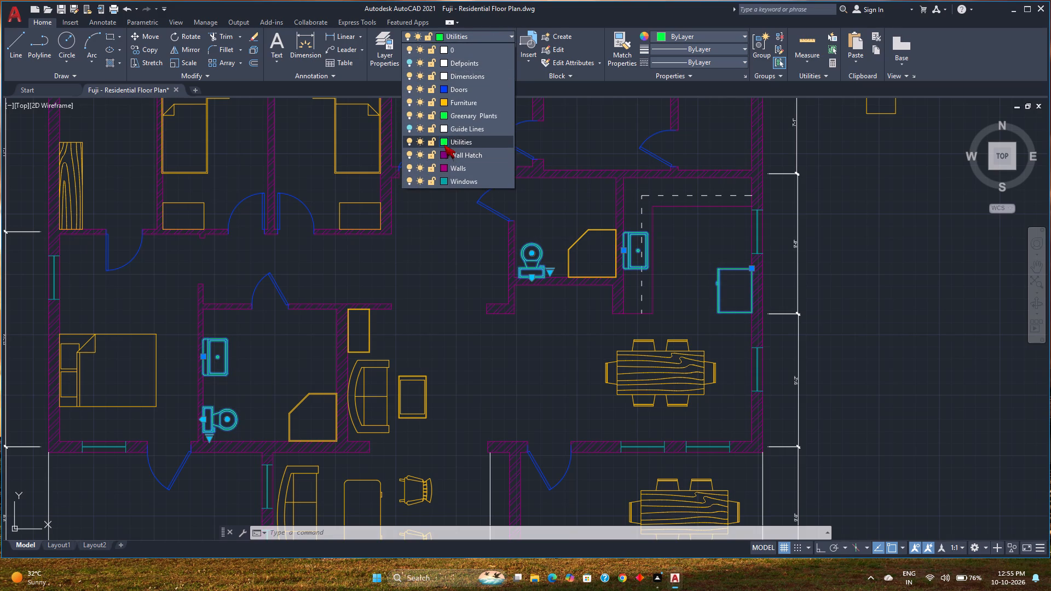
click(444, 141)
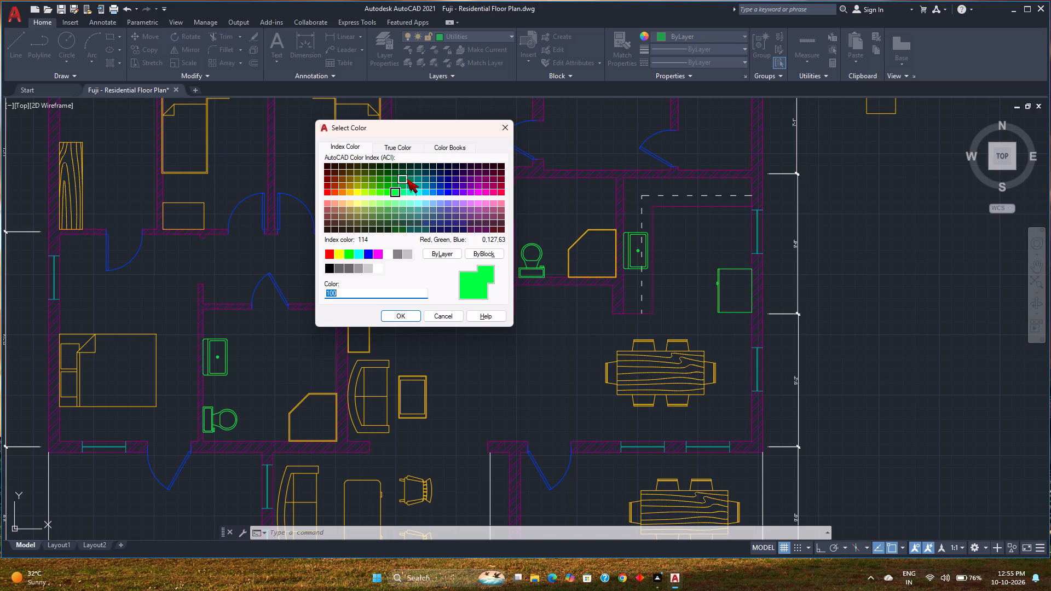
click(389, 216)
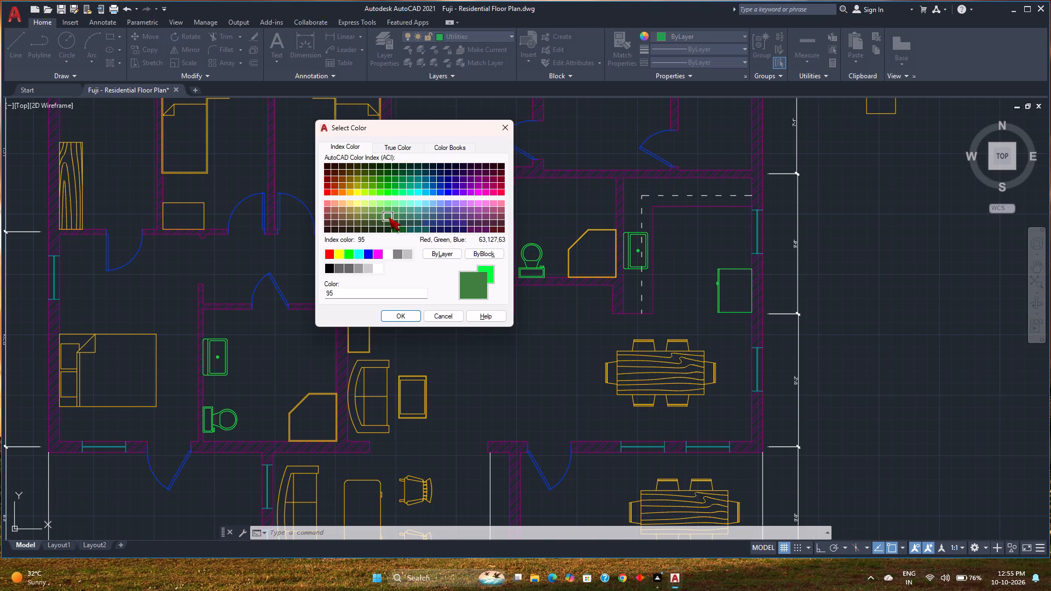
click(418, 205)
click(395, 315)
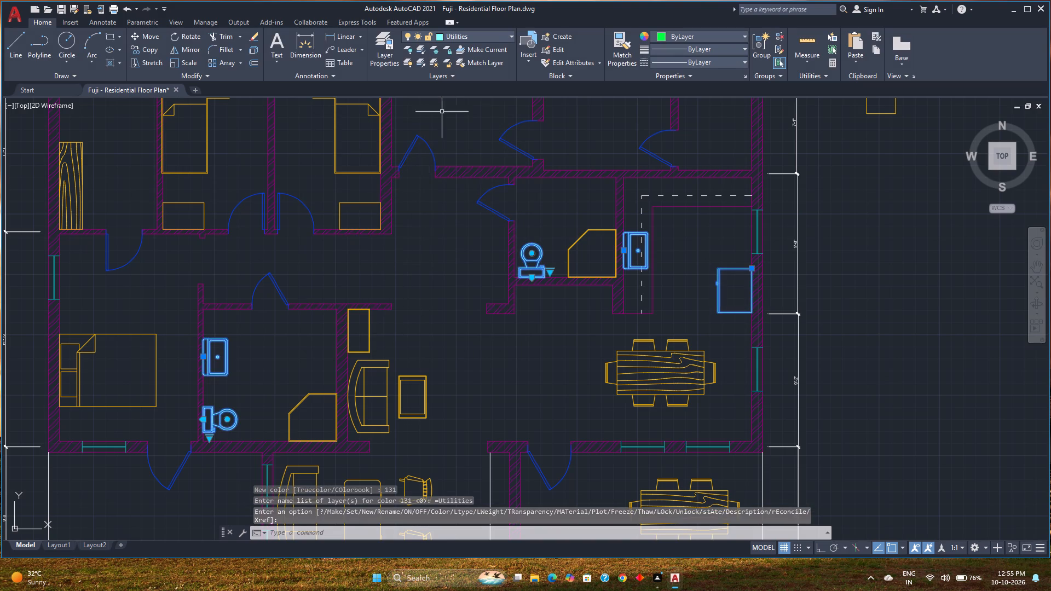
Change the Utilities layer's colour to index colour 121 and clear the fixture selection.
click(494, 40)
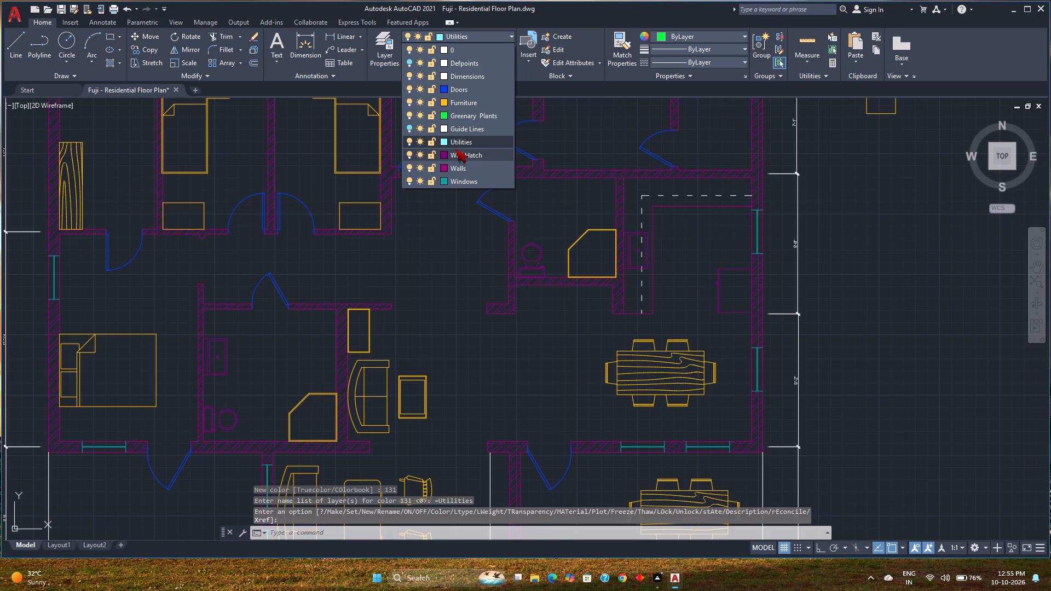
click(443, 140)
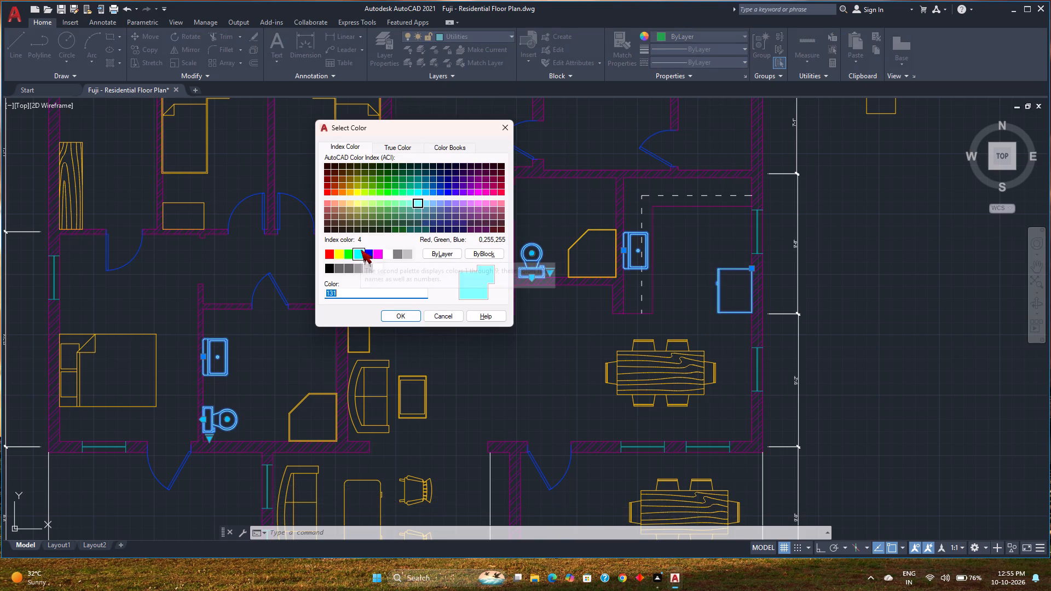
click(404, 203)
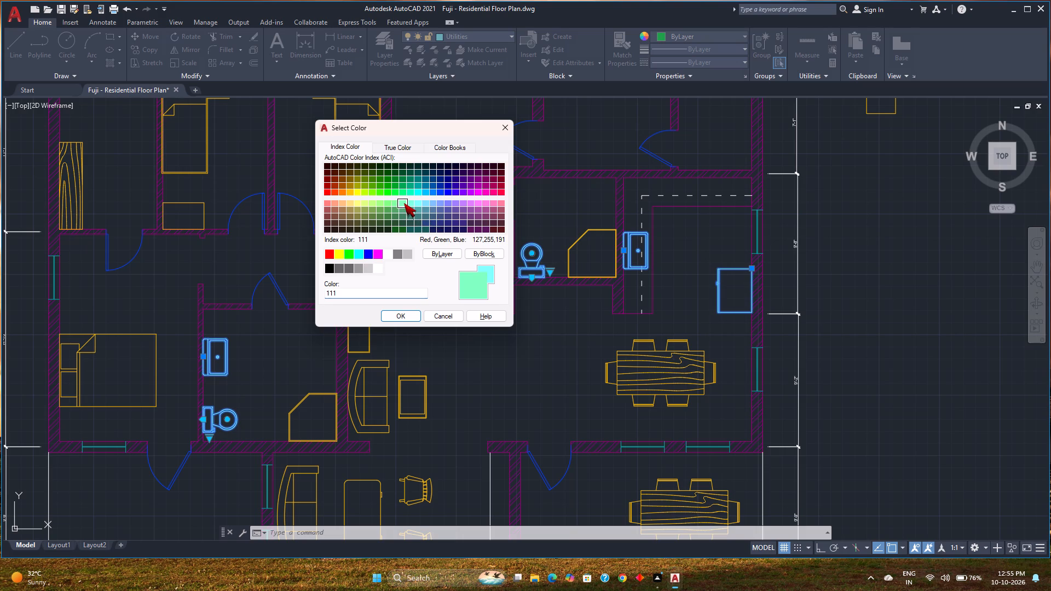
click(411, 201)
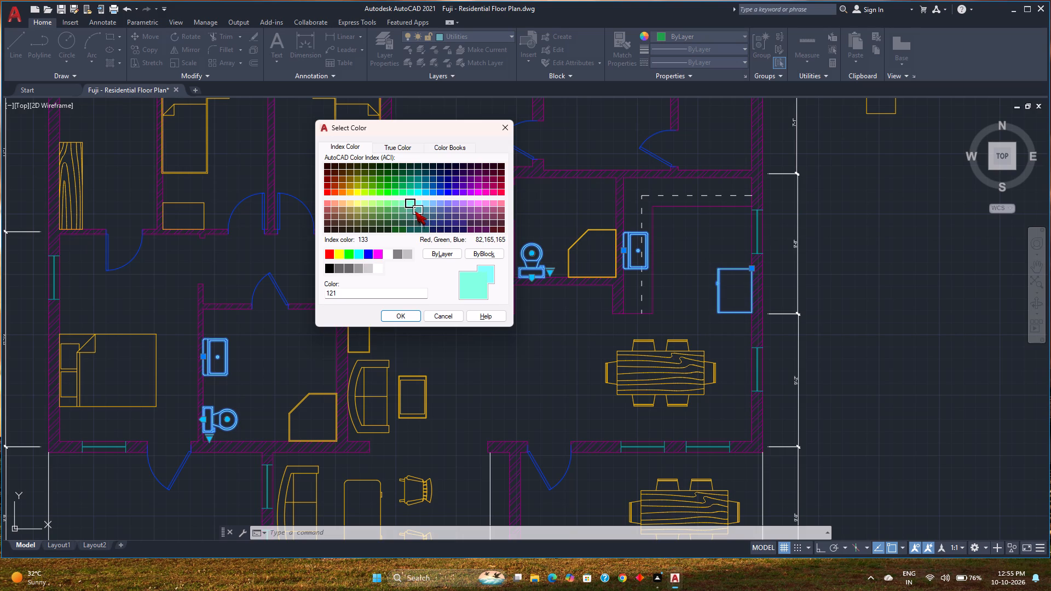
click(384, 316)
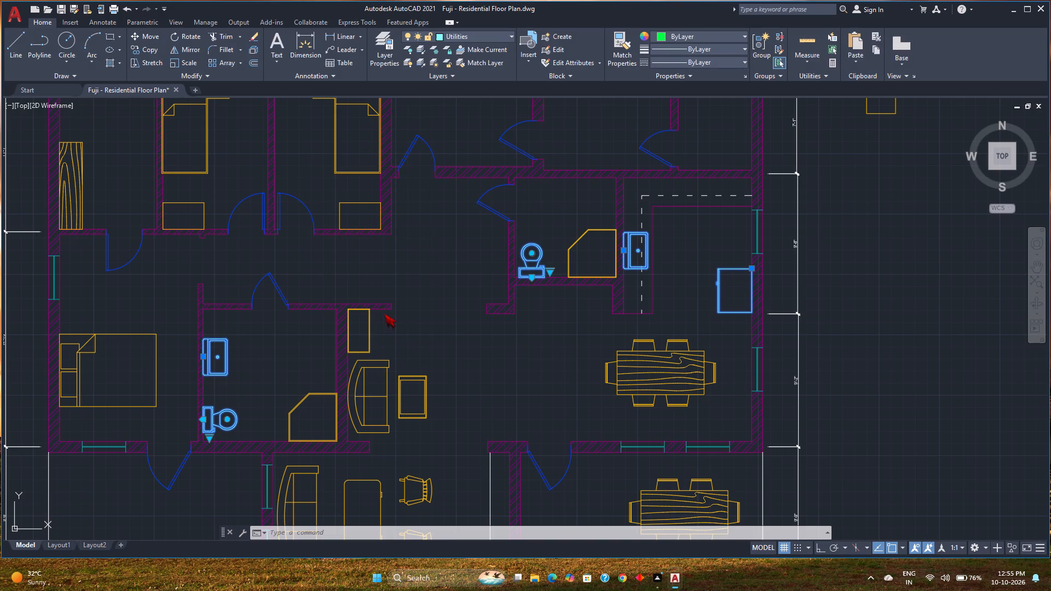
key(Escape)
Save the drawing.
scroll(433, 248, down, 1)
middle_drag(433, 248, 465, 240)
key(ctrl+s)
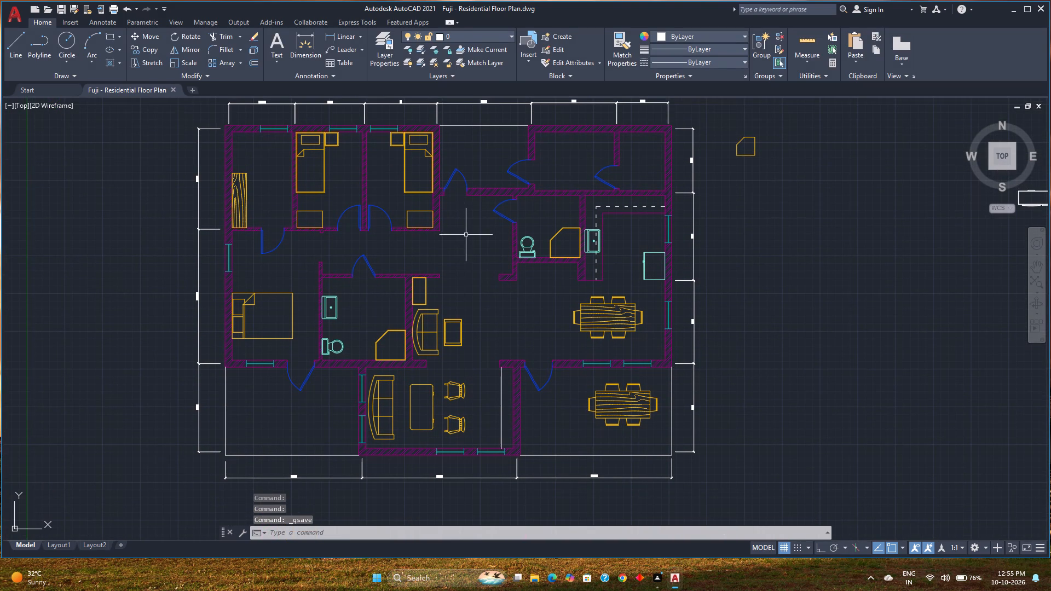
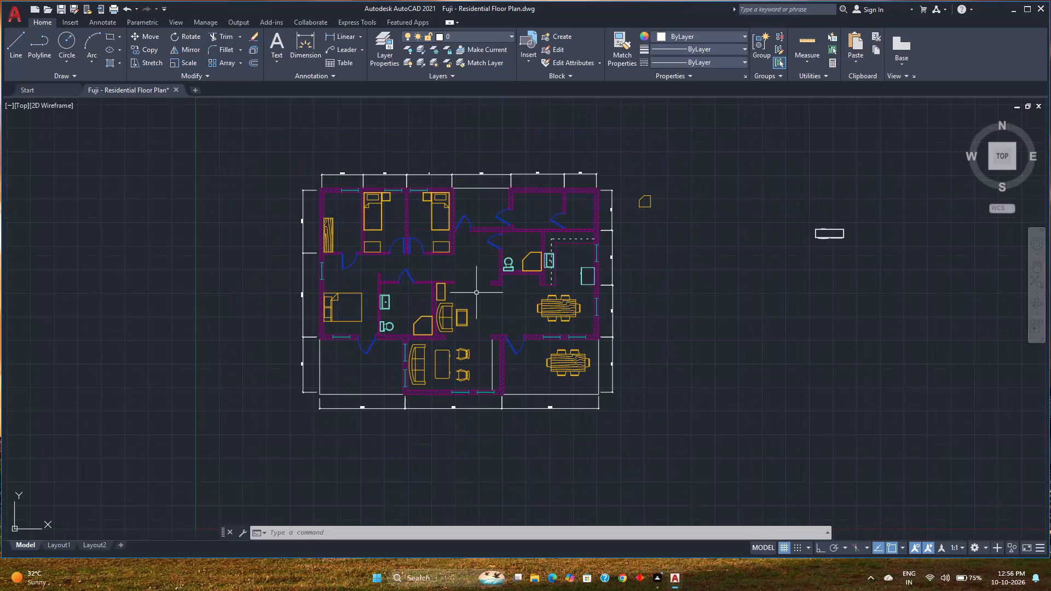
Delete the leftover corner-shaped furniture piece and the white rectangular block lying outside the plan to the east.
middle_drag(476, 293, 453, 293)
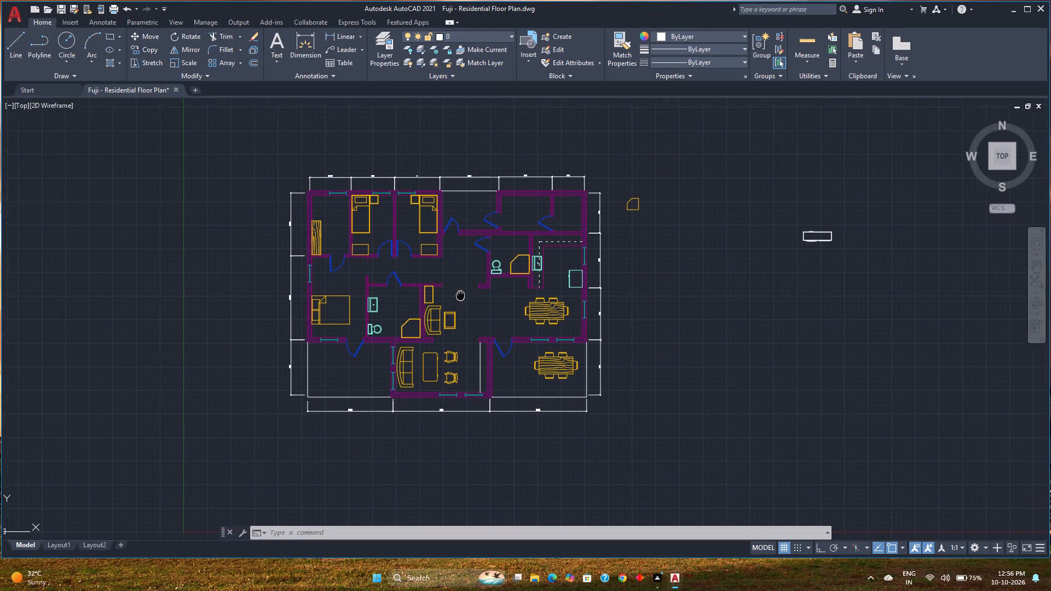
middle_drag(453, 293, 451, 292)
scroll(590, 212, up, 1)
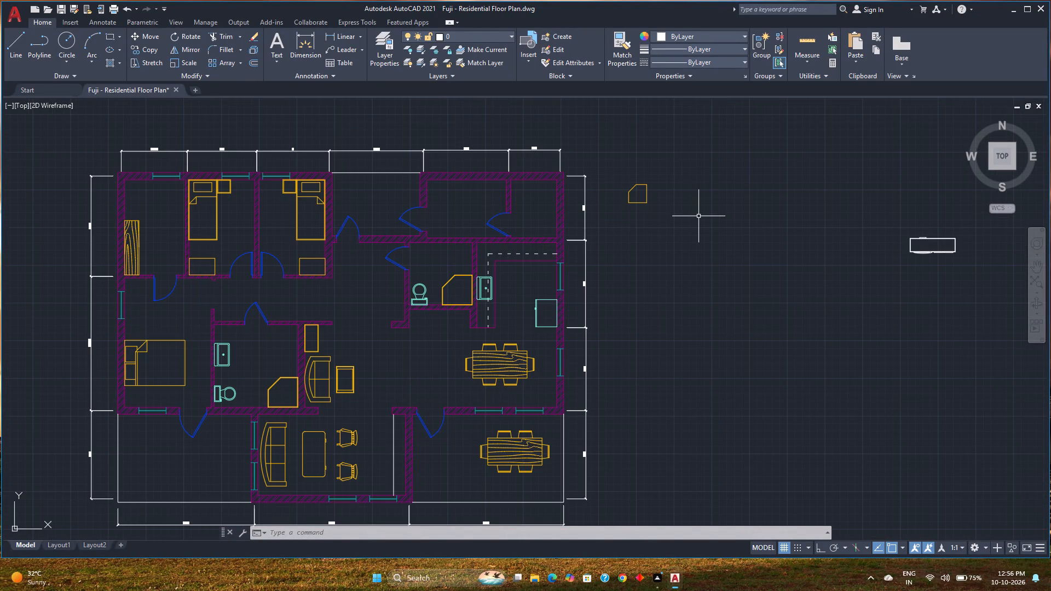
click(698, 218)
click(628, 159)
key(Delete)
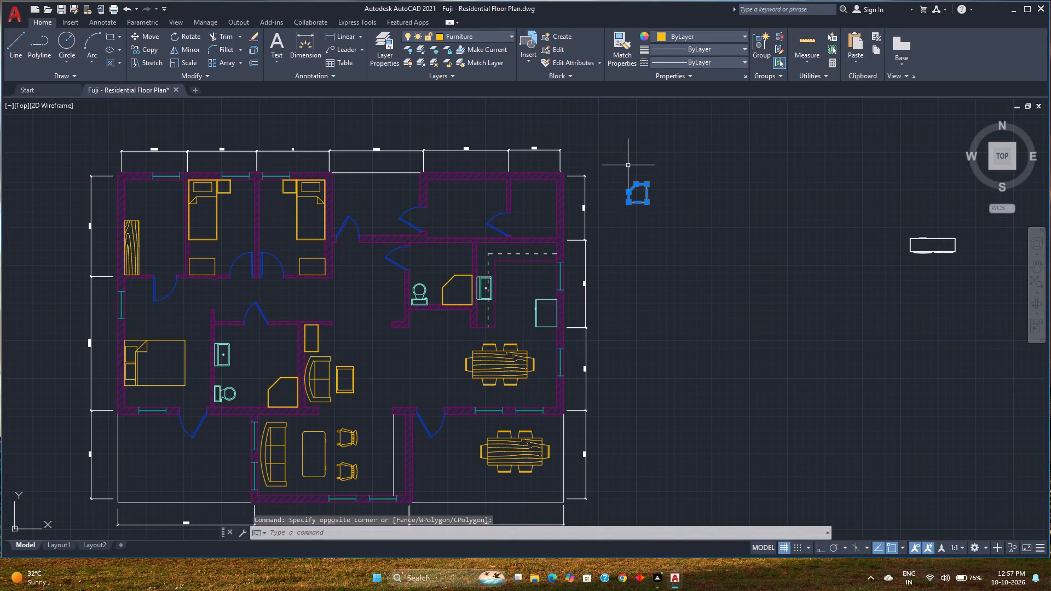
click(931, 285)
click(888, 217)
key(Delete)
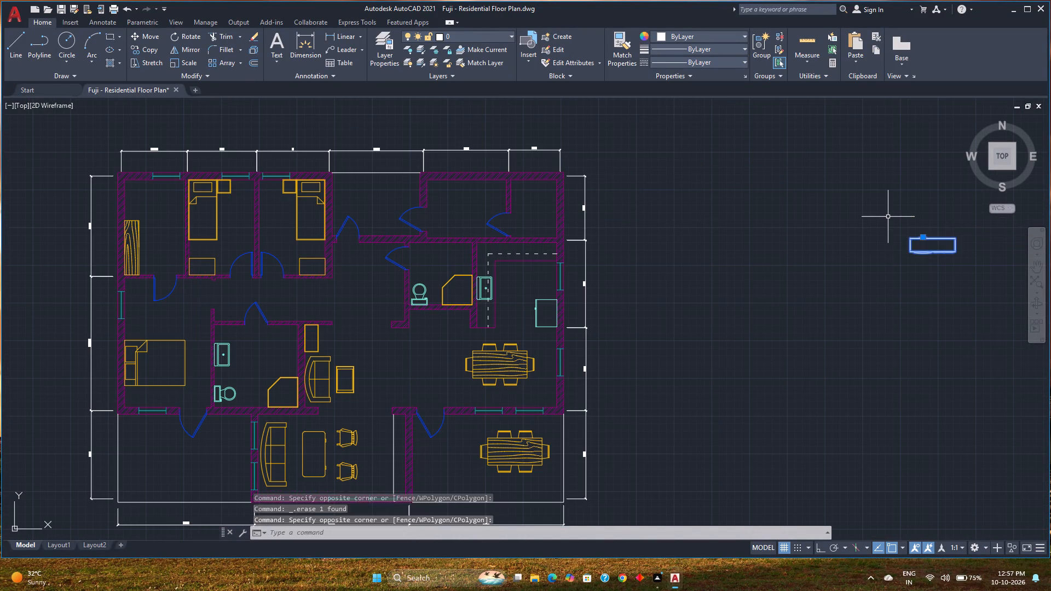
Insert the Trees - Imperial block from the architectural tool palette in the open space east of the house.
middle_drag(371, 380, 428, 345)
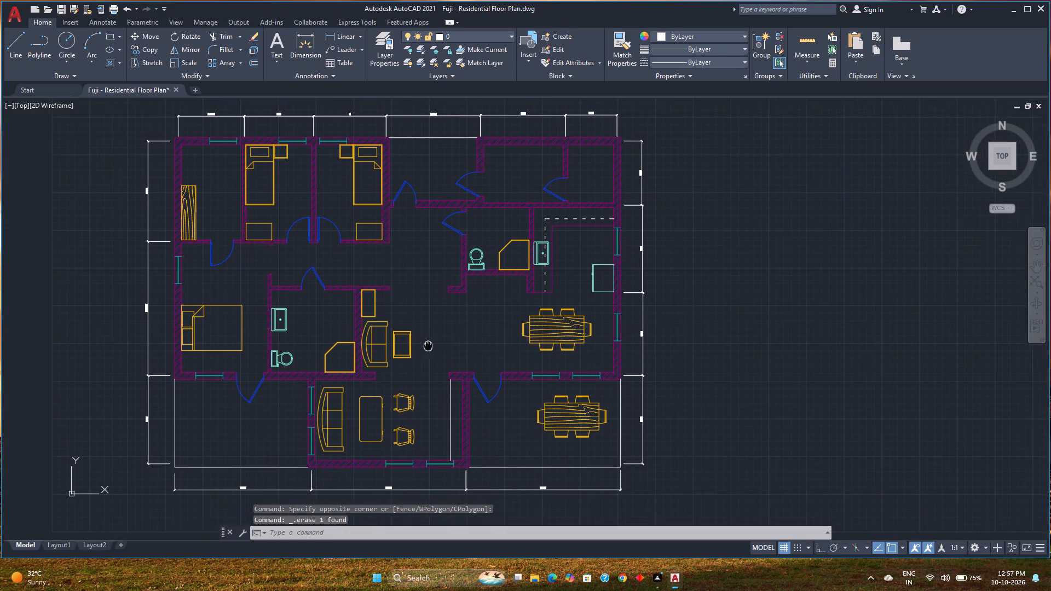
middle_drag(428, 345, 448, 419)
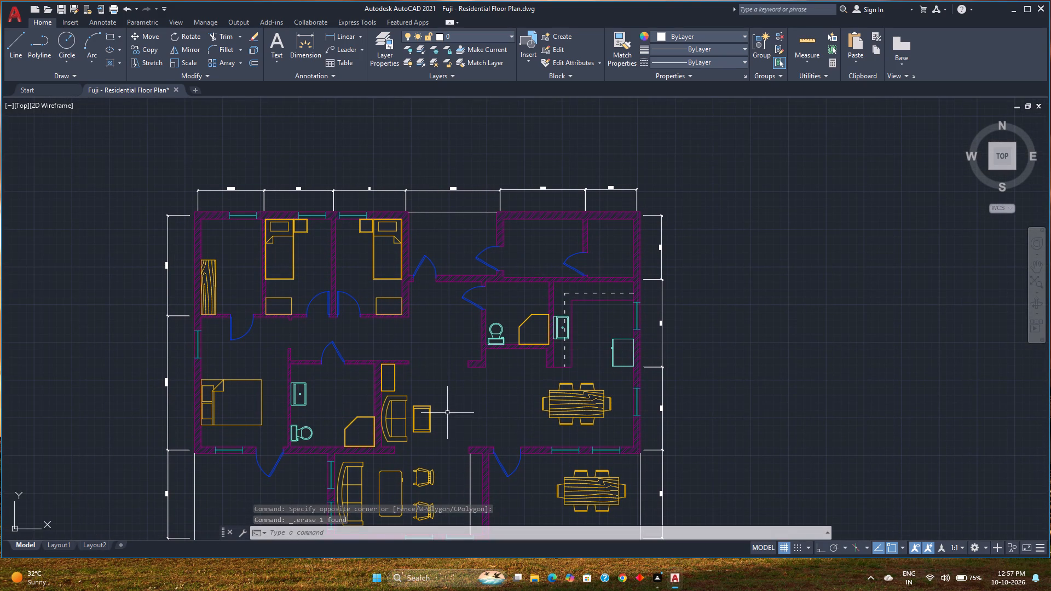
middle_drag(463, 388, 486, 384)
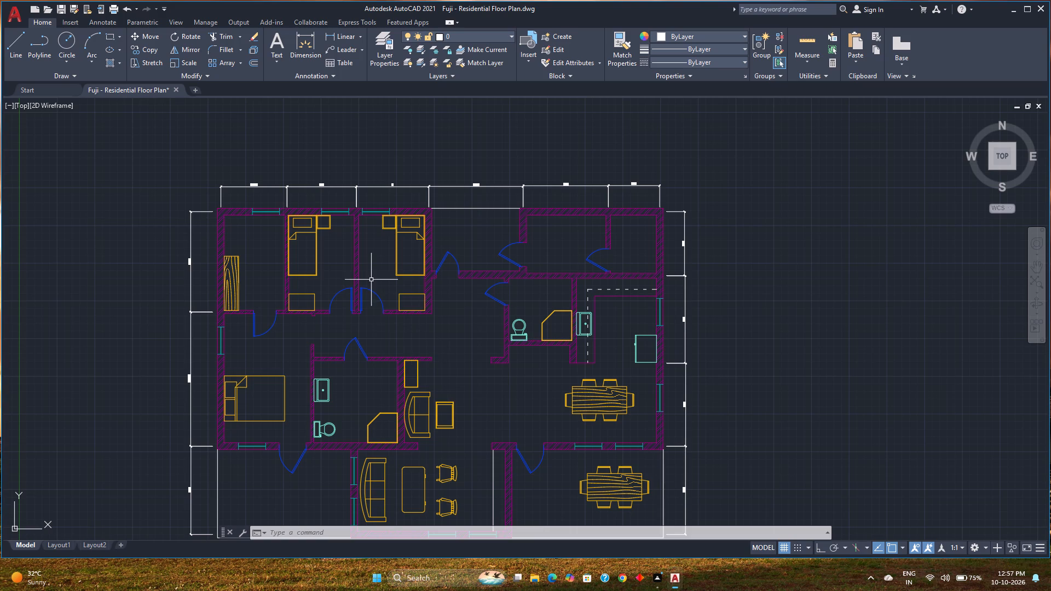
key(ctrl+3)
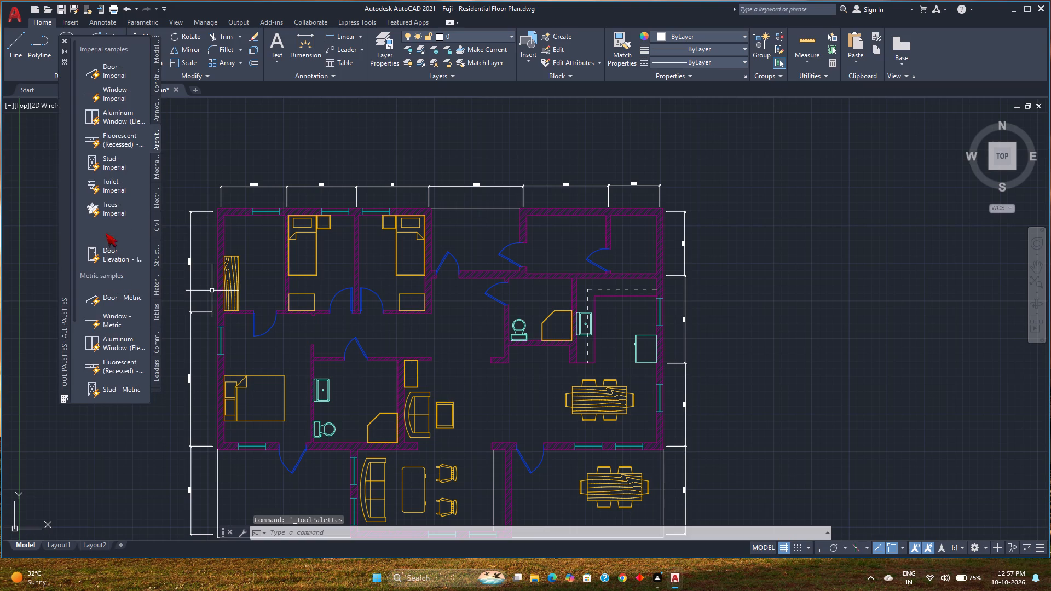
click(119, 215)
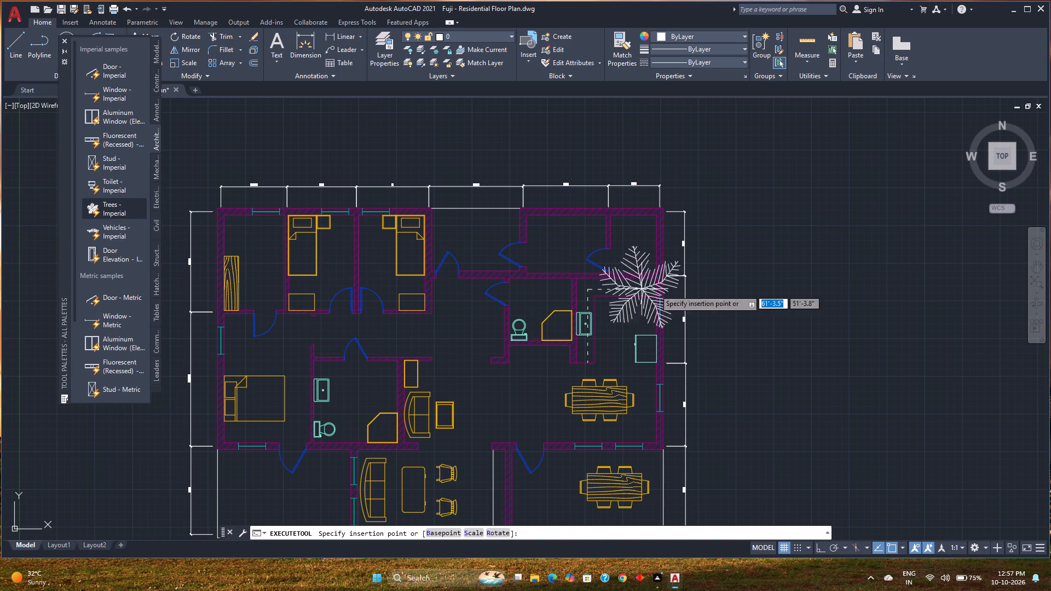
click(770, 329)
key(Escape)
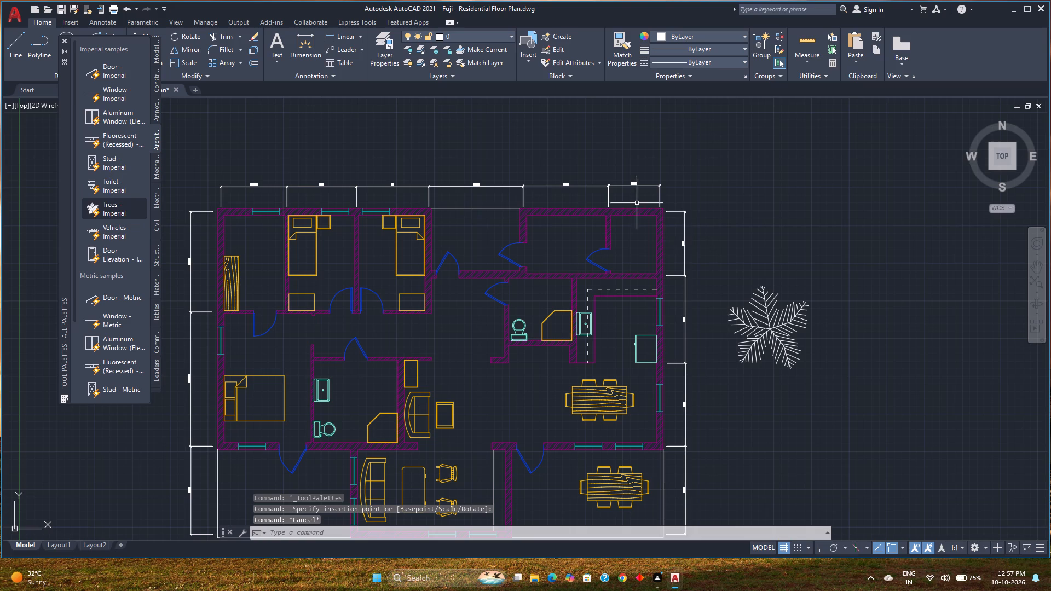
click(62, 37)
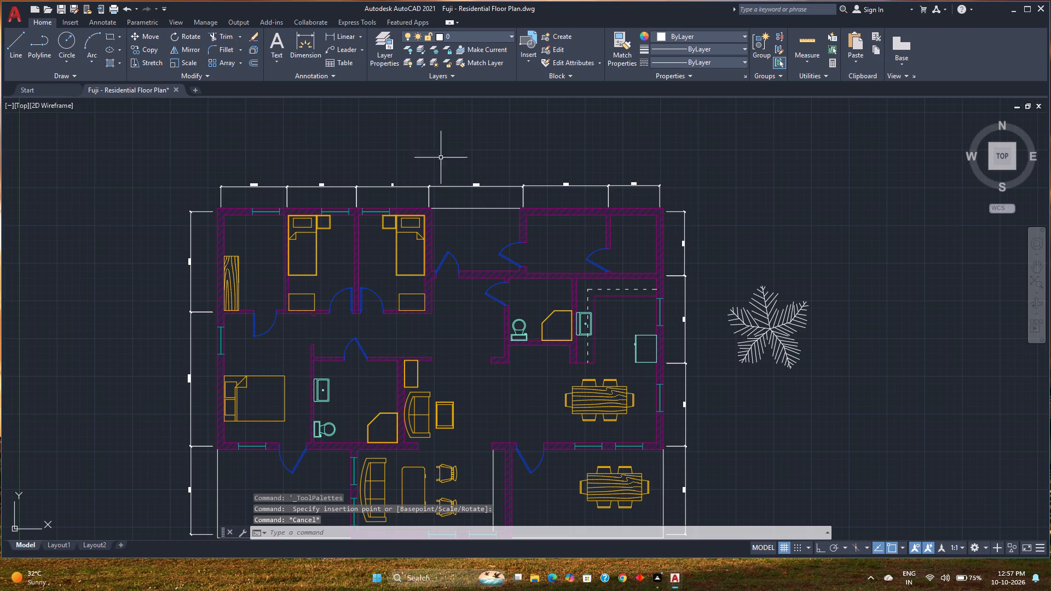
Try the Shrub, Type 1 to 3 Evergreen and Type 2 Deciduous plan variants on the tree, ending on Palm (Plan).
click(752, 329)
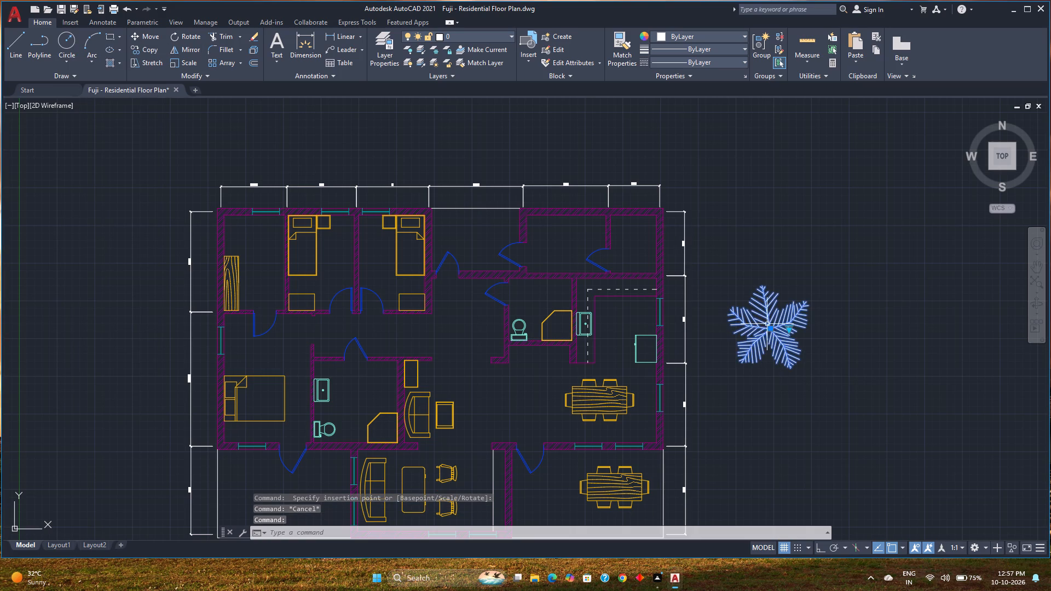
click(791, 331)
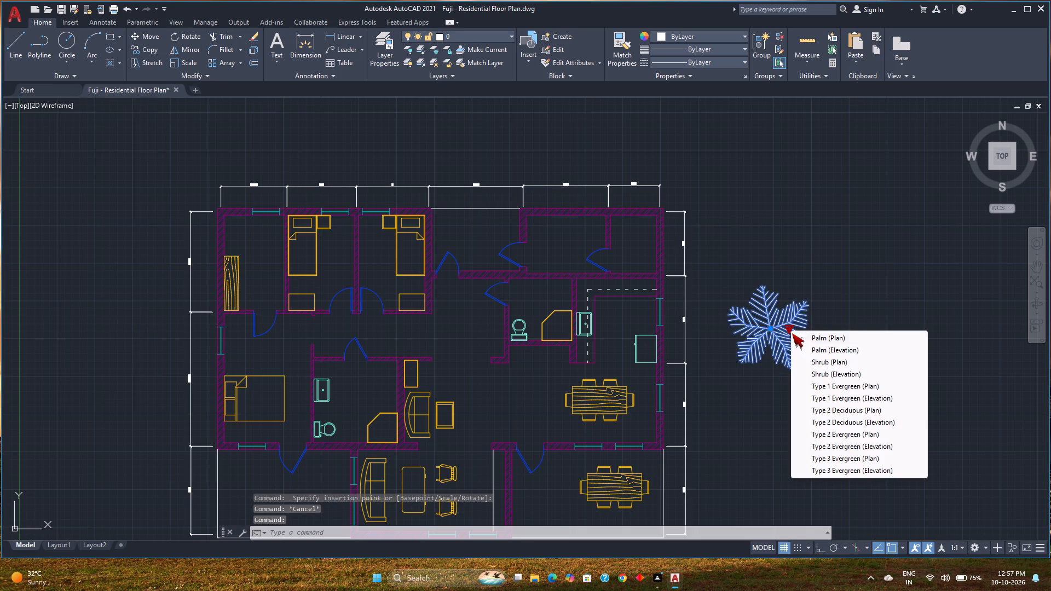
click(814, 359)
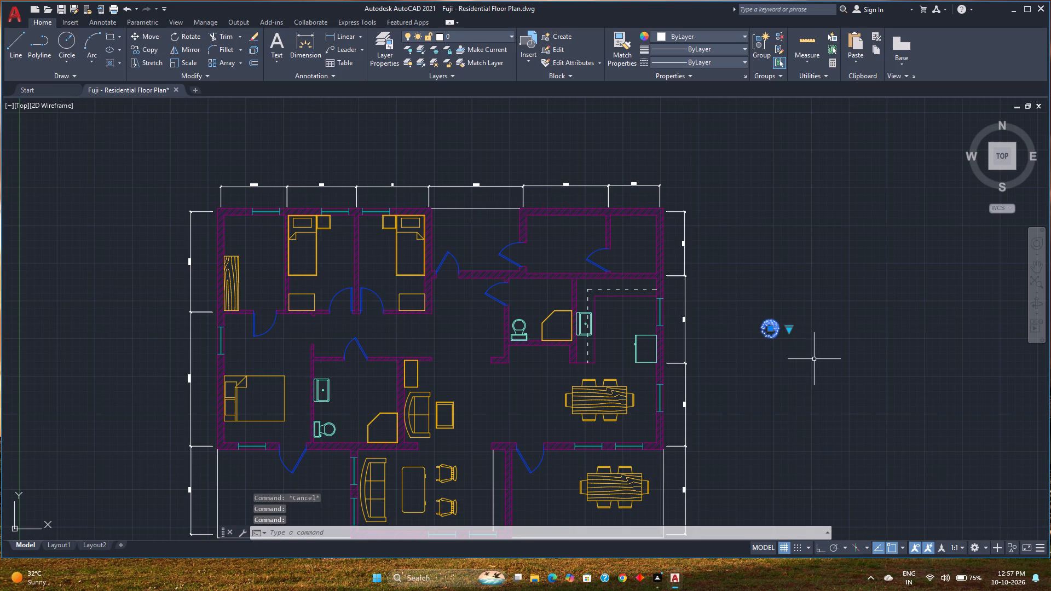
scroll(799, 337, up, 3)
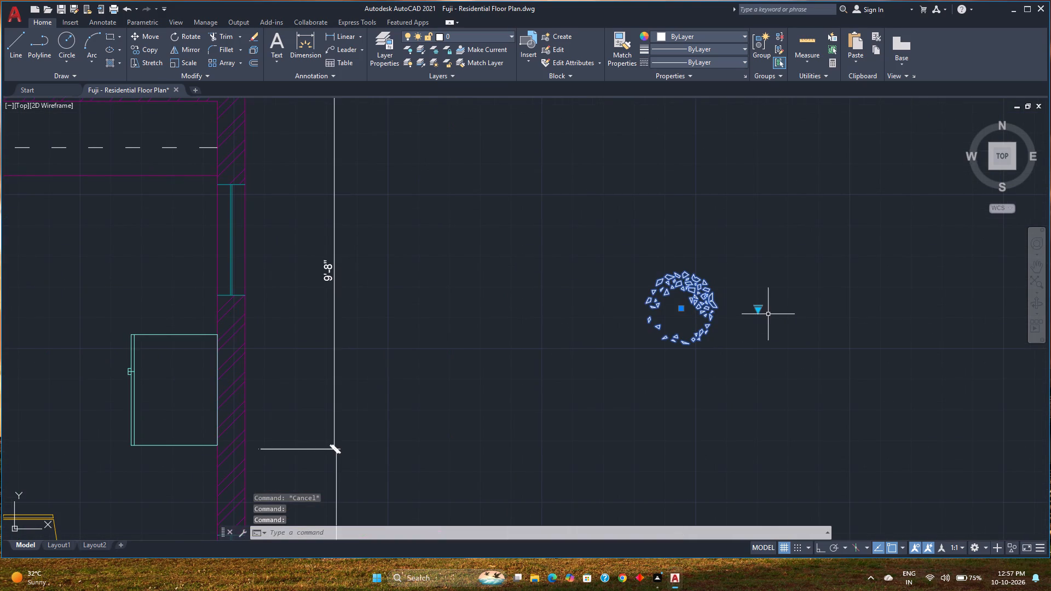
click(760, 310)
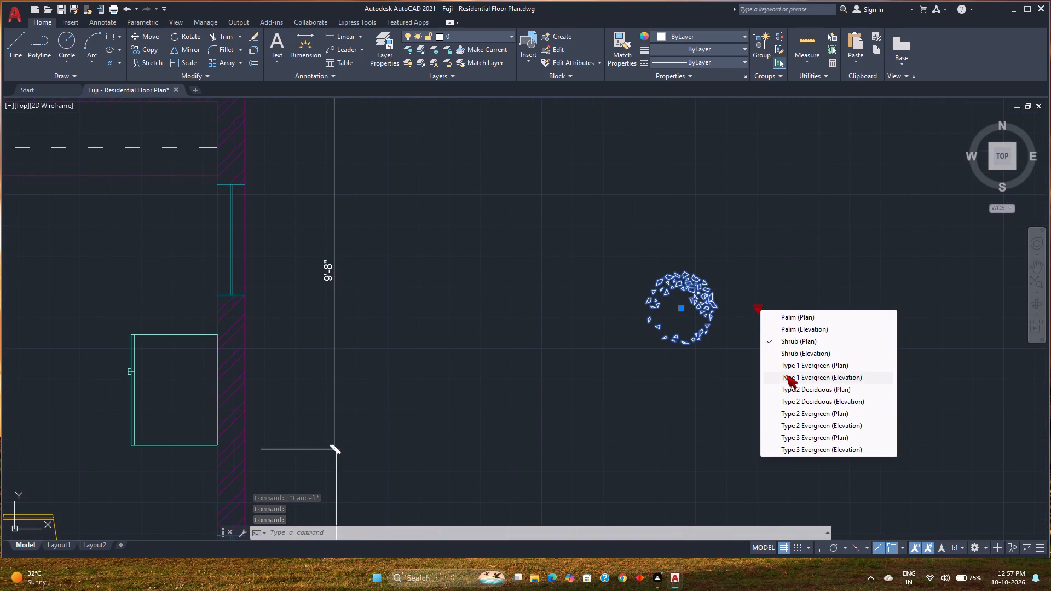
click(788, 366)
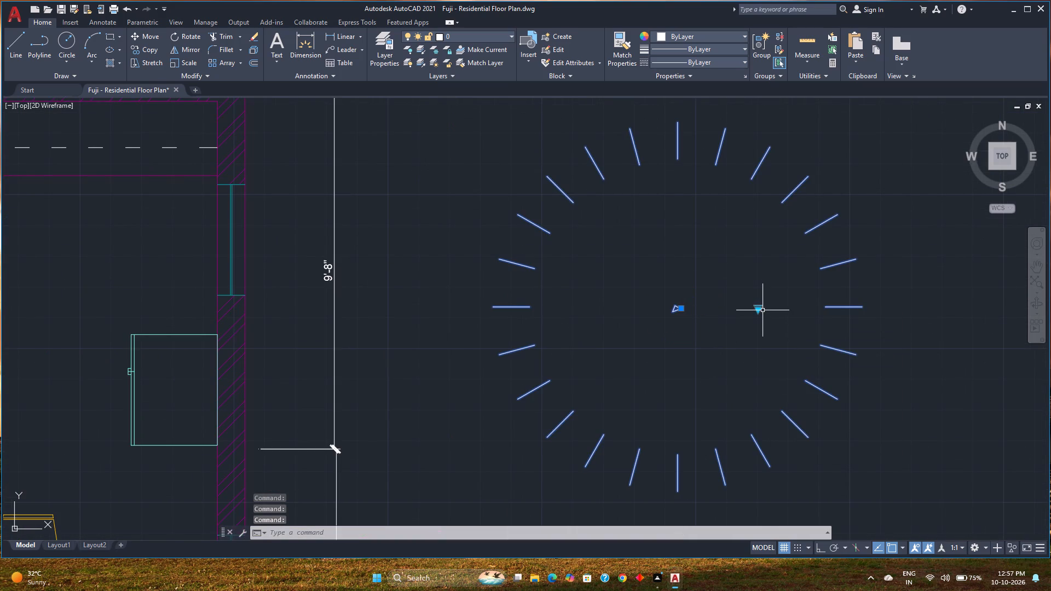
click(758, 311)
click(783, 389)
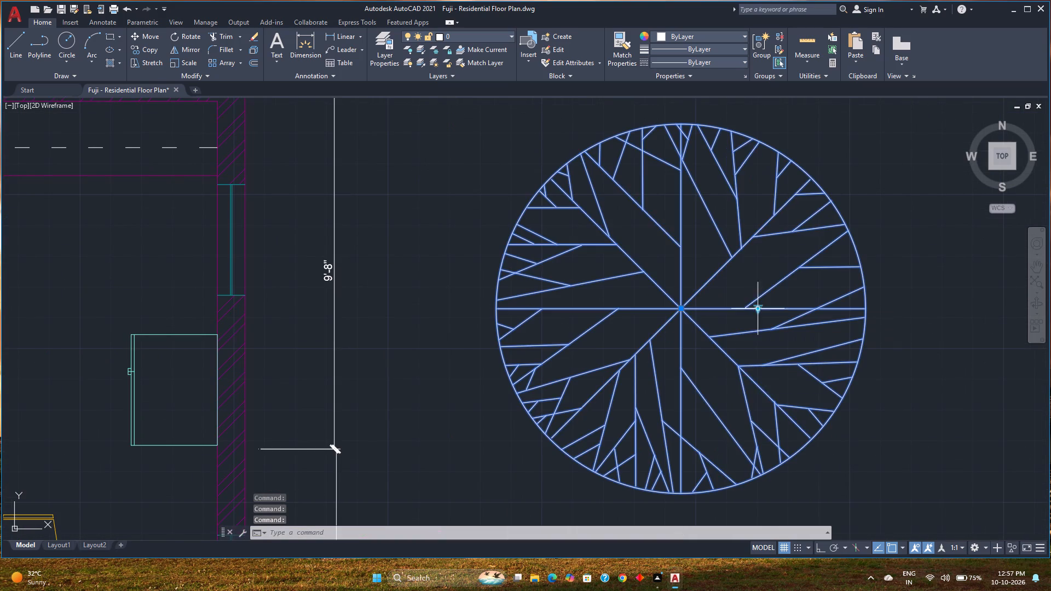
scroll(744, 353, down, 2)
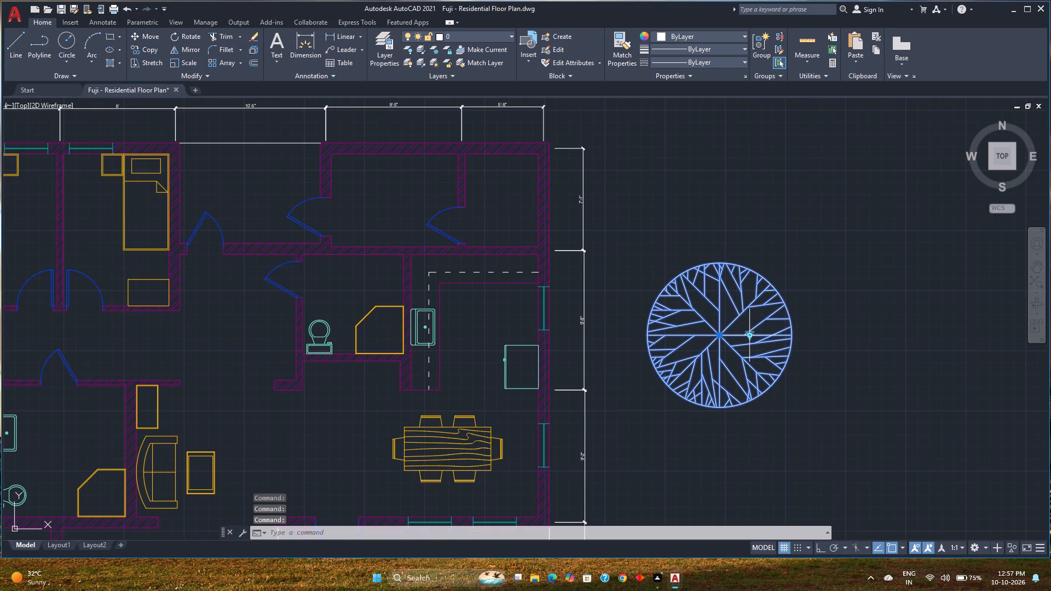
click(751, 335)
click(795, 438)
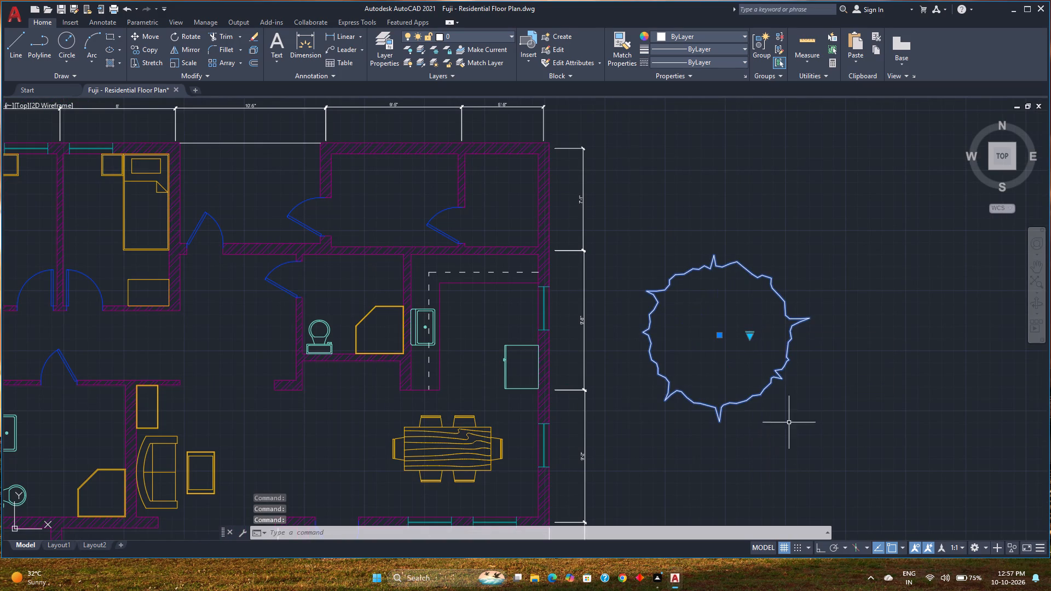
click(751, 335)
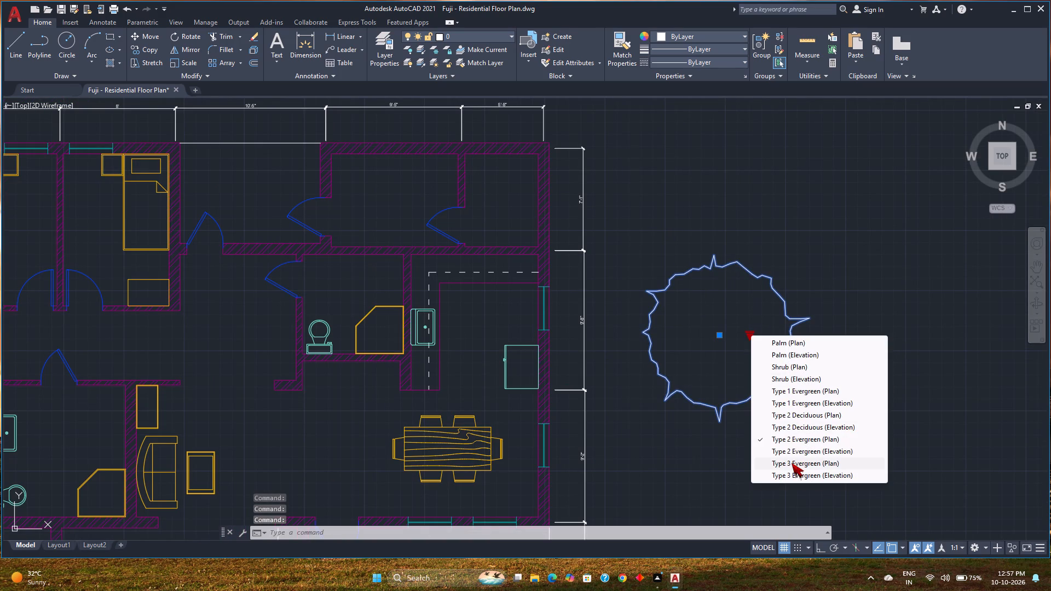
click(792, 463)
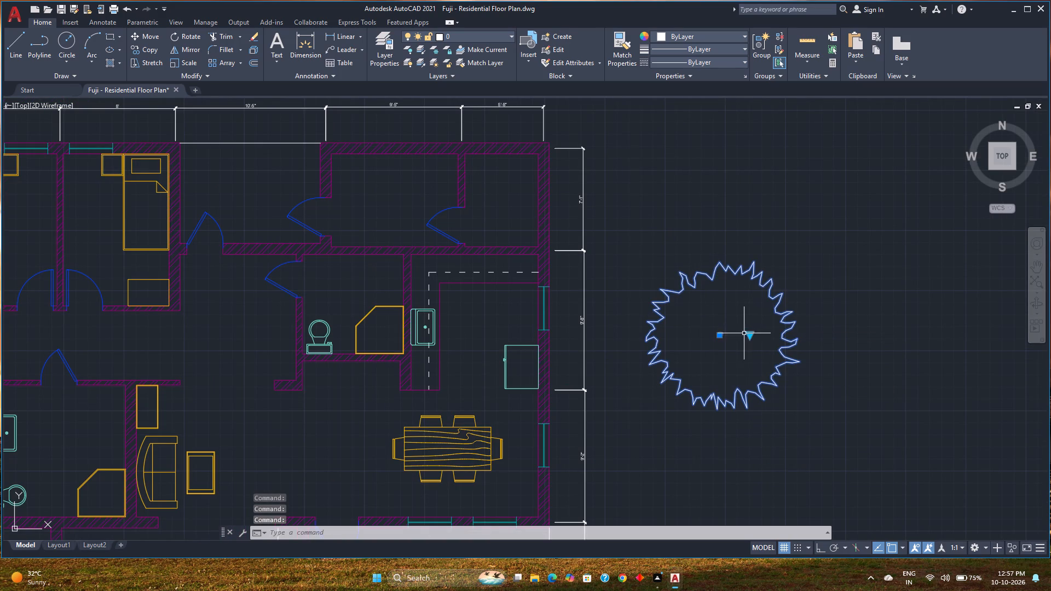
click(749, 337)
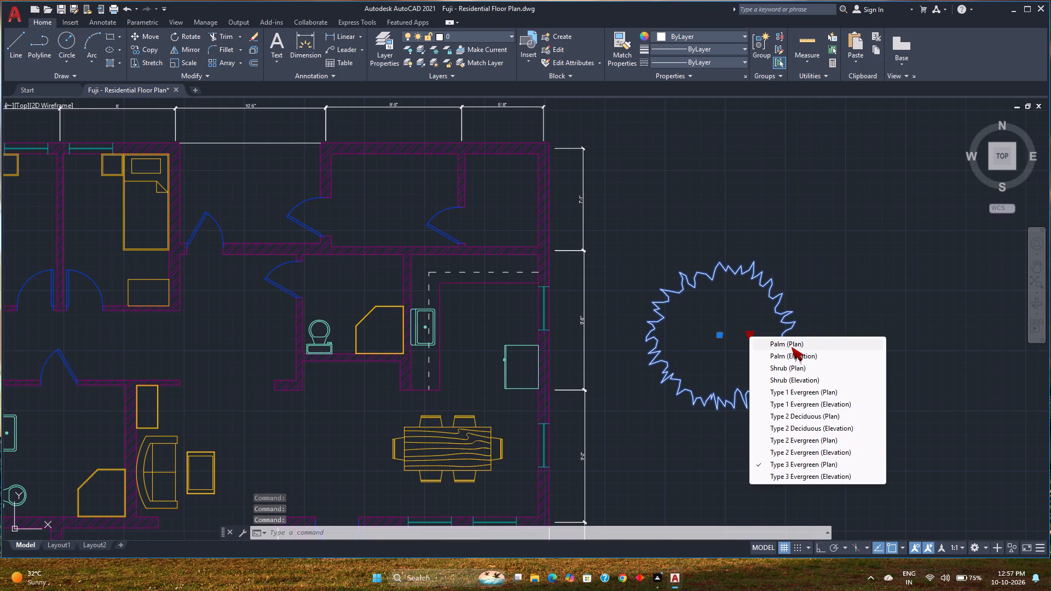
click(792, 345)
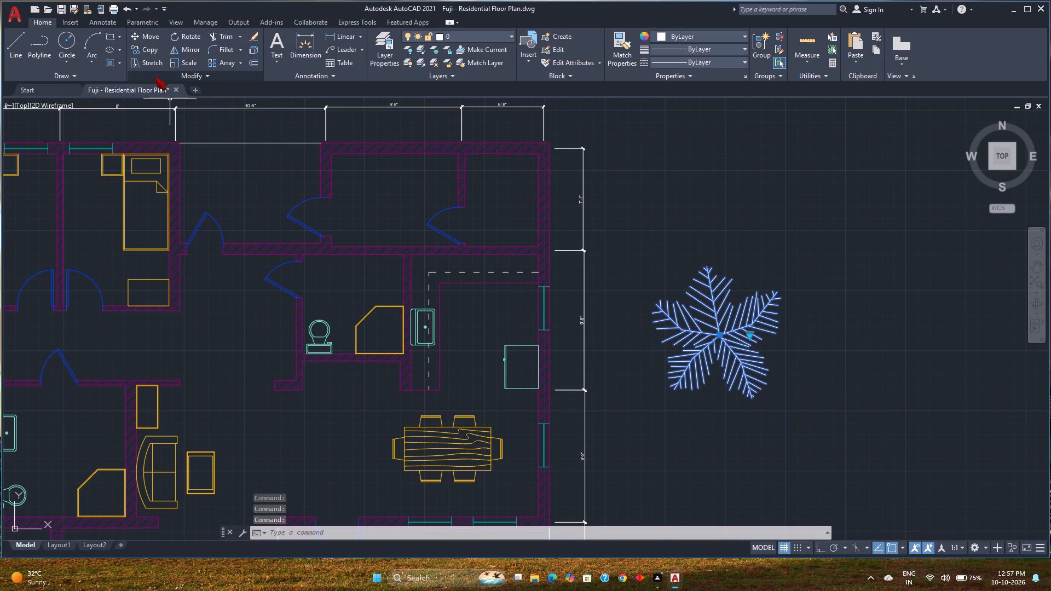
Copy the palm from its centre to a spot about 10'-1" due east.
click(153, 54)
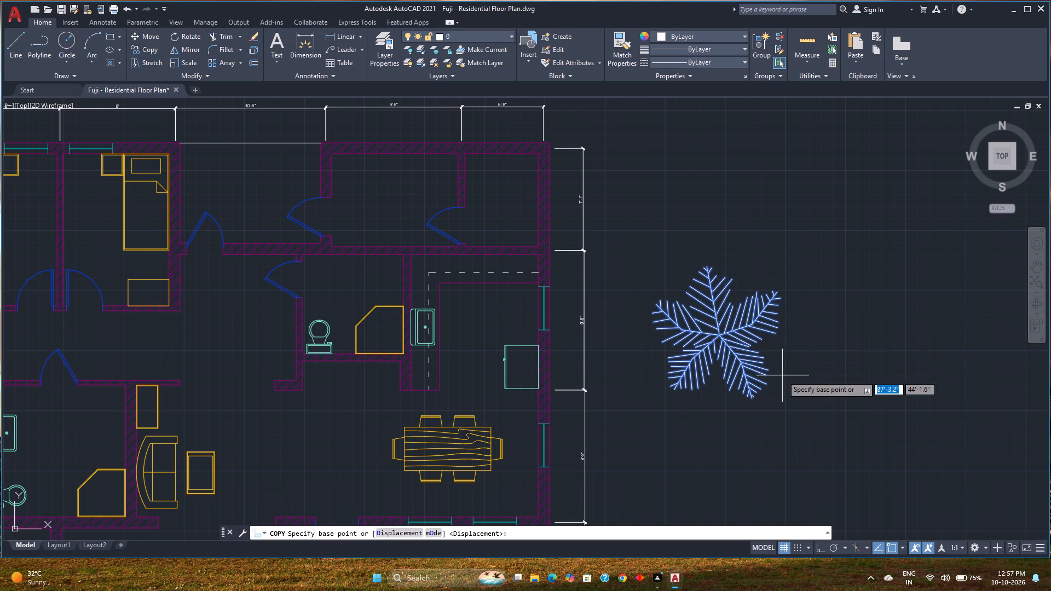
click(719, 335)
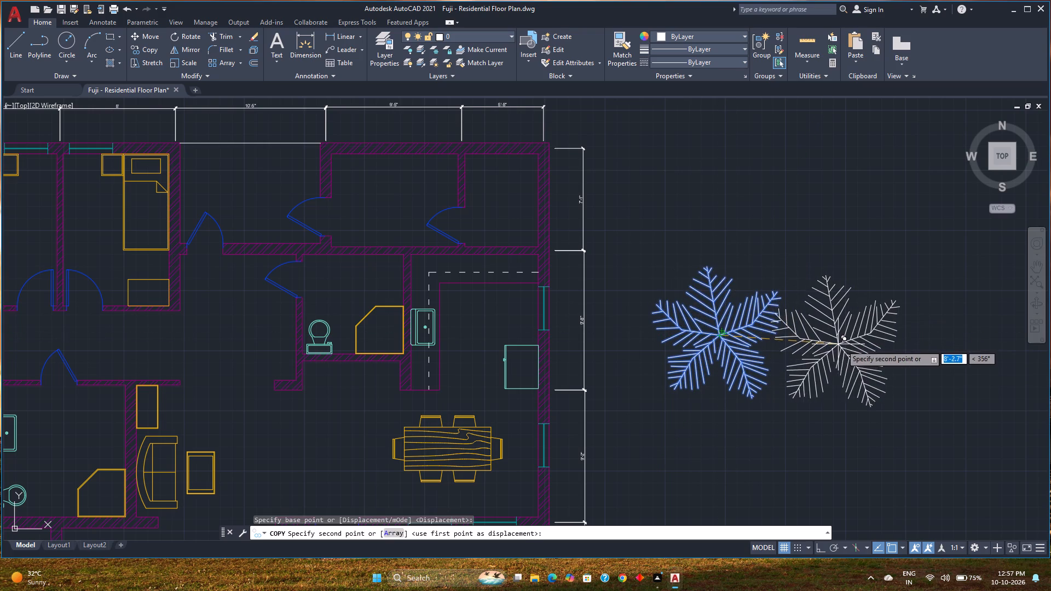
click(865, 334)
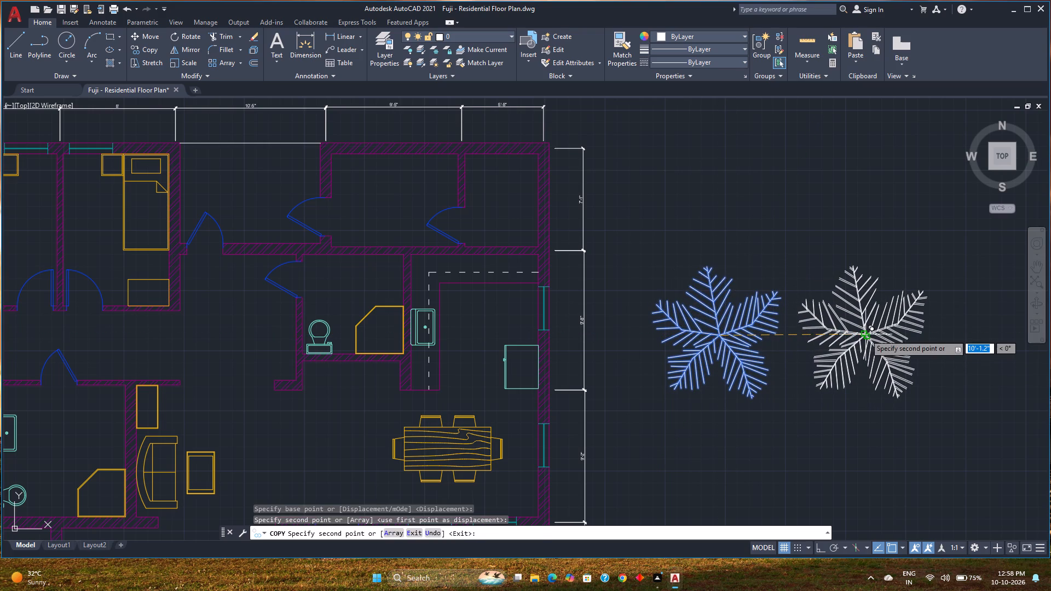
key(Escape)
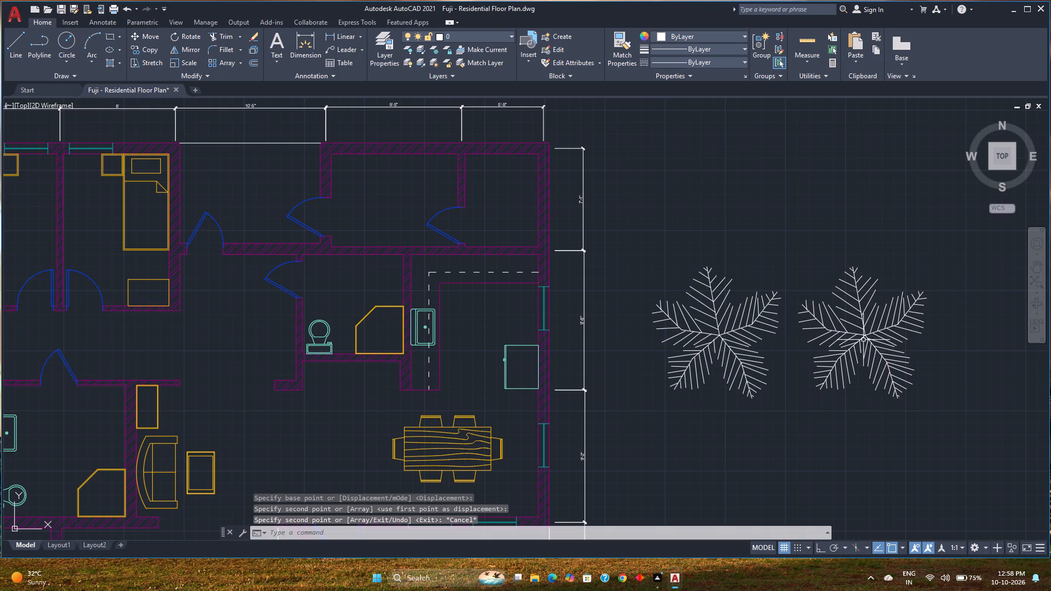
Rotate the copied palm freehand about its centre so its fronds are offset from the original's.
click(863, 335)
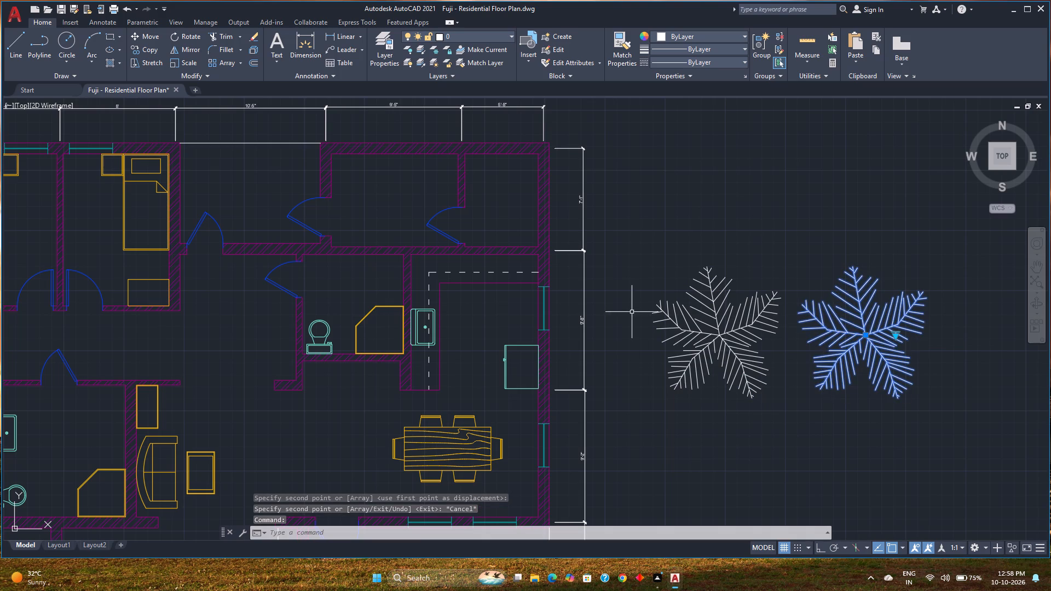
click(186, 41)
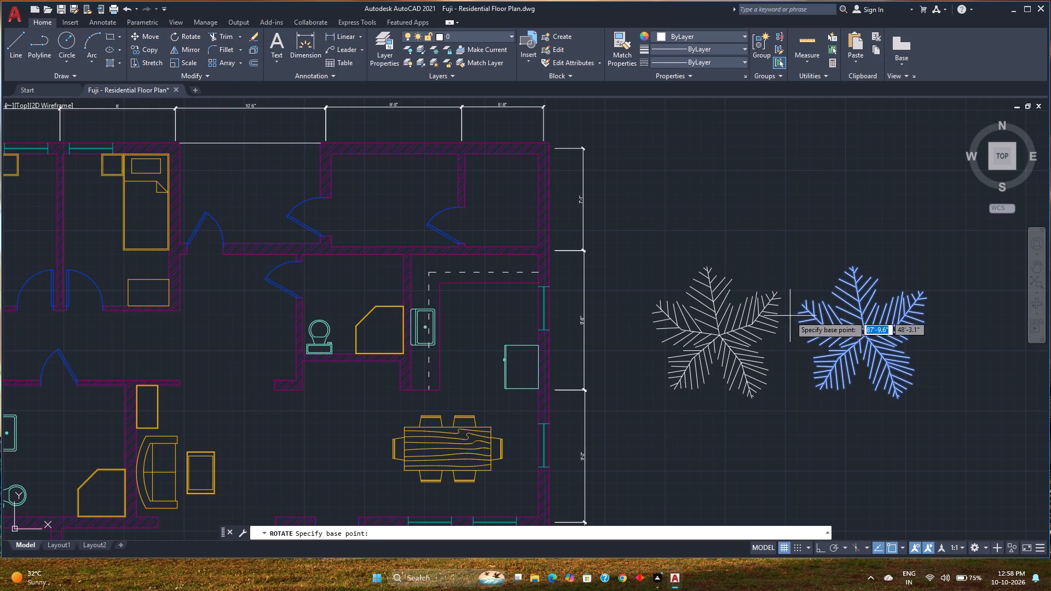
click(865, 335)
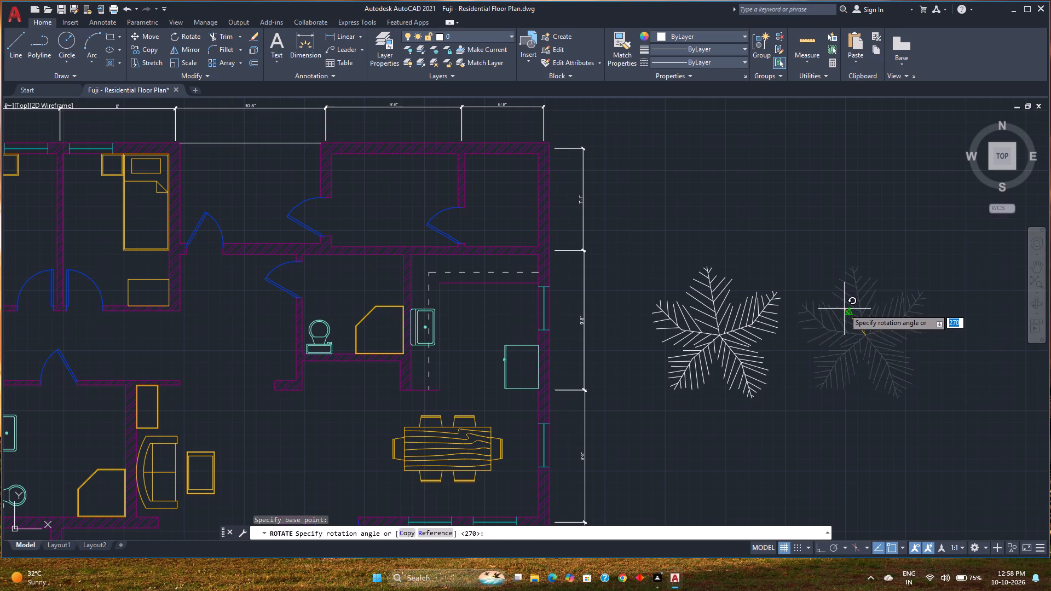
click(848, 279)
Move the rotated palm by its centre onto the centre of the original palm.
click(861, 338)
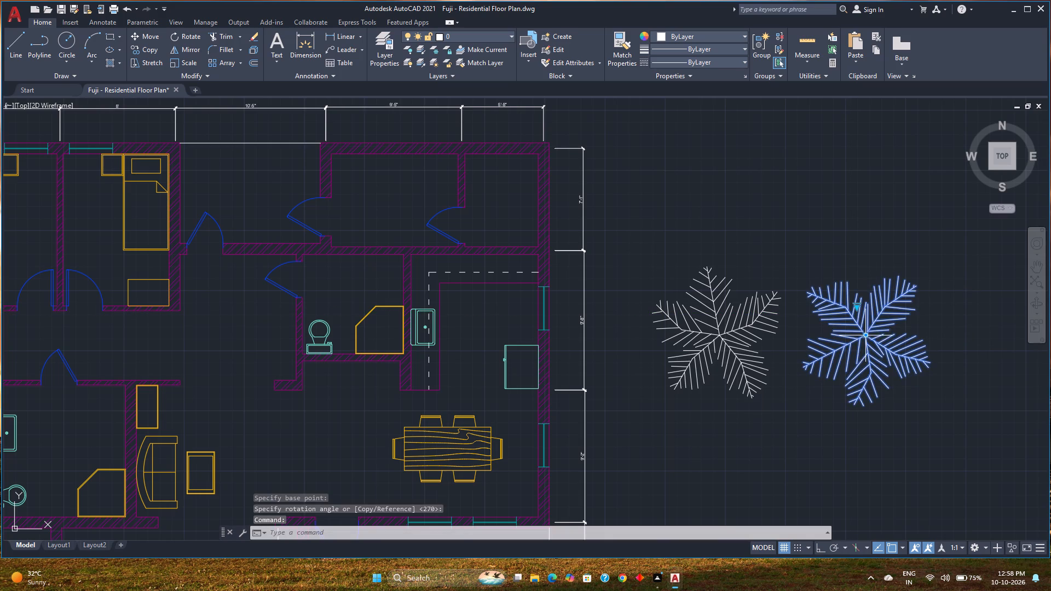
click(867, 333)
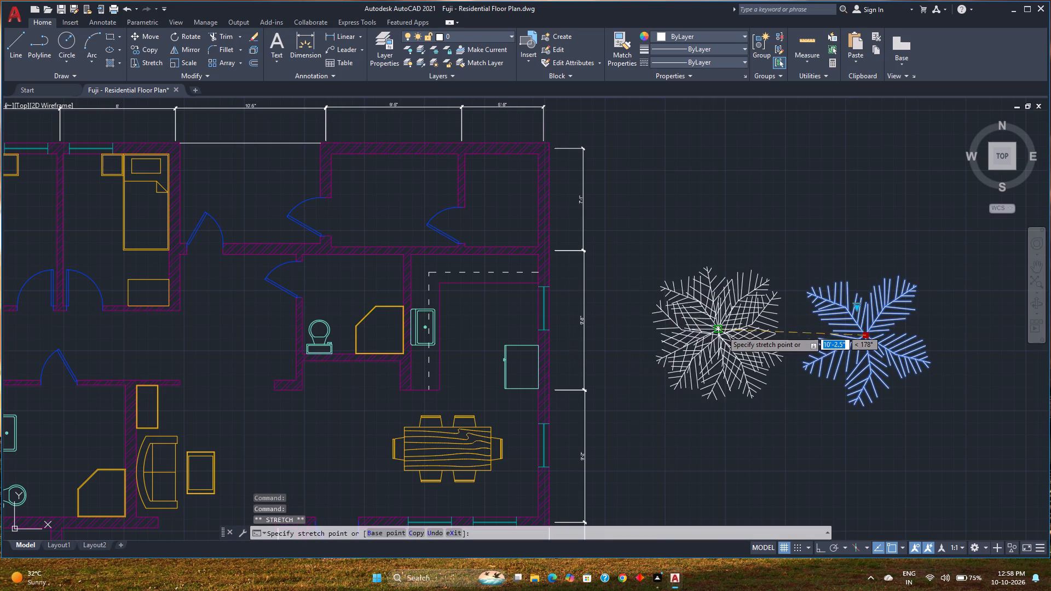
click(719, 334)
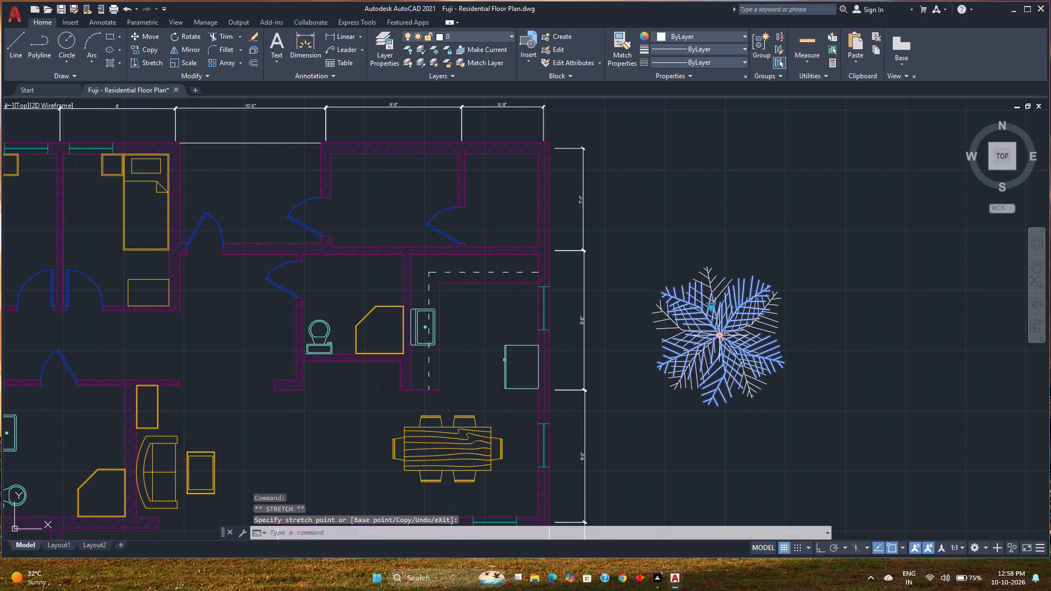
Group the two overlapping palm blocks east of the plan into one object.
click(800, 423)
click(683, 281)
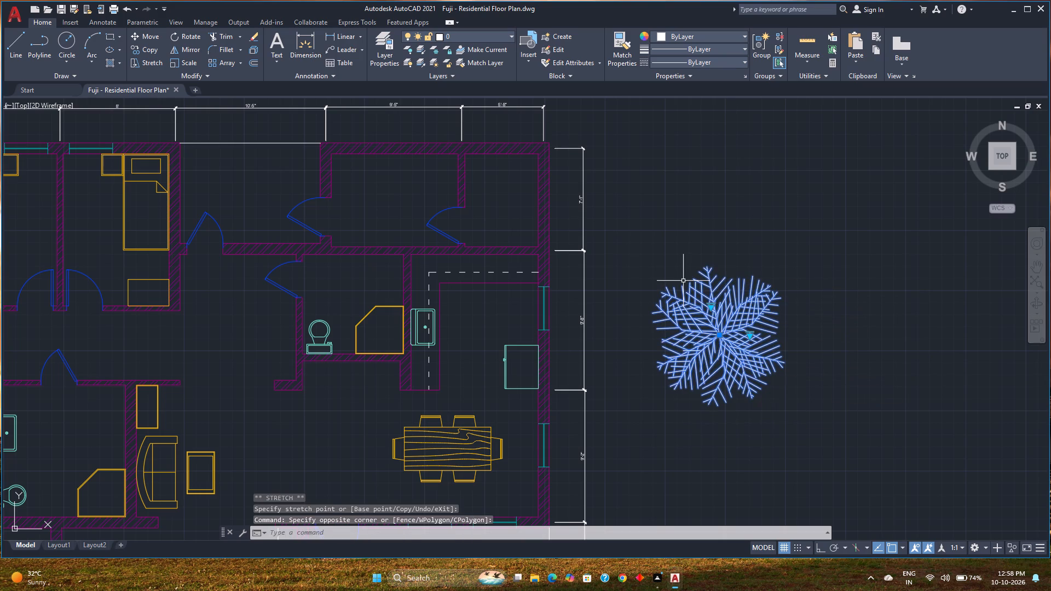
key(g)
key(Return)
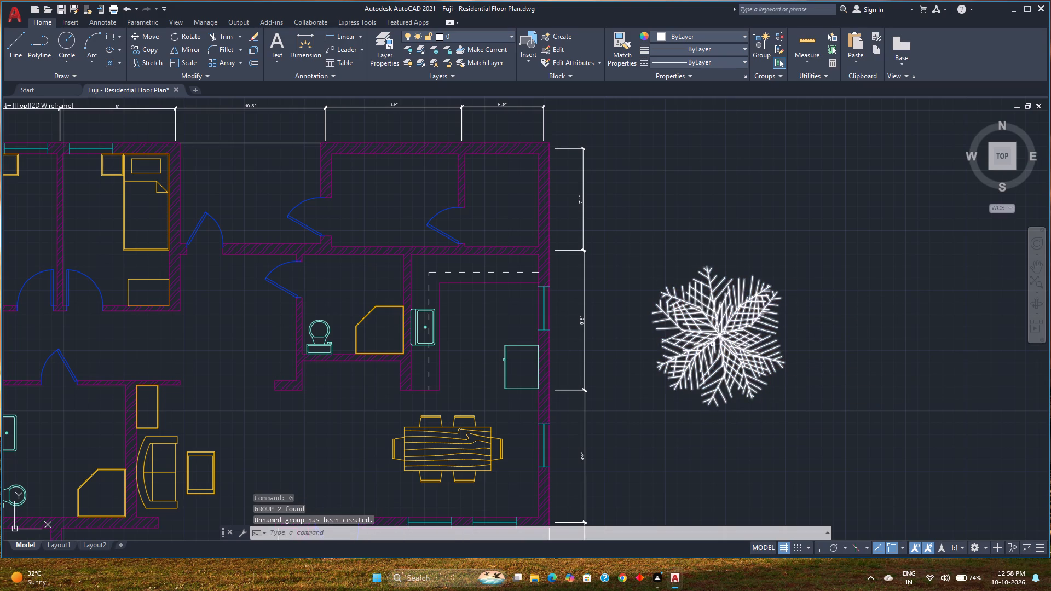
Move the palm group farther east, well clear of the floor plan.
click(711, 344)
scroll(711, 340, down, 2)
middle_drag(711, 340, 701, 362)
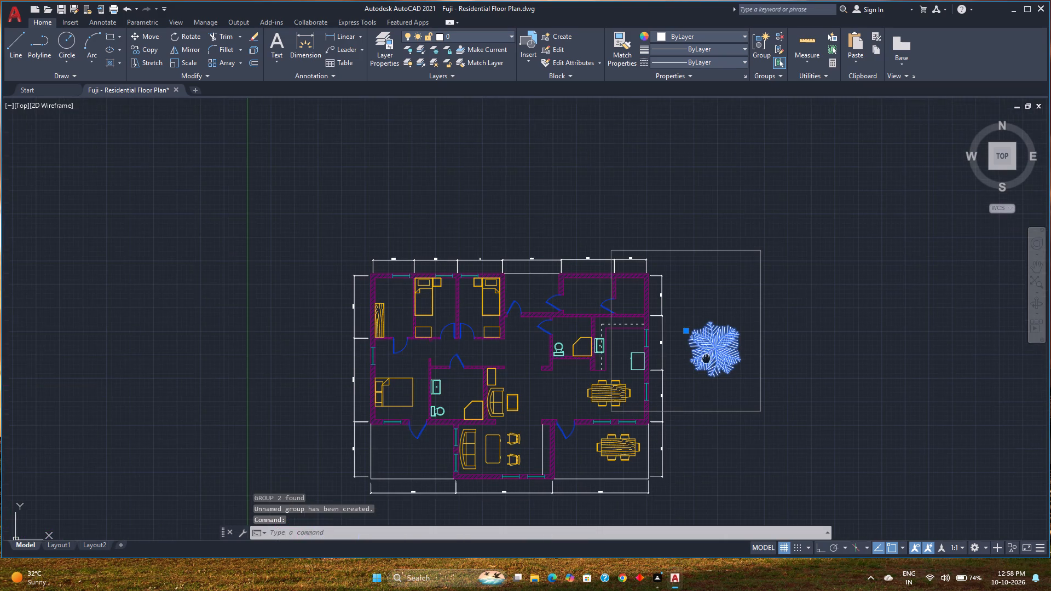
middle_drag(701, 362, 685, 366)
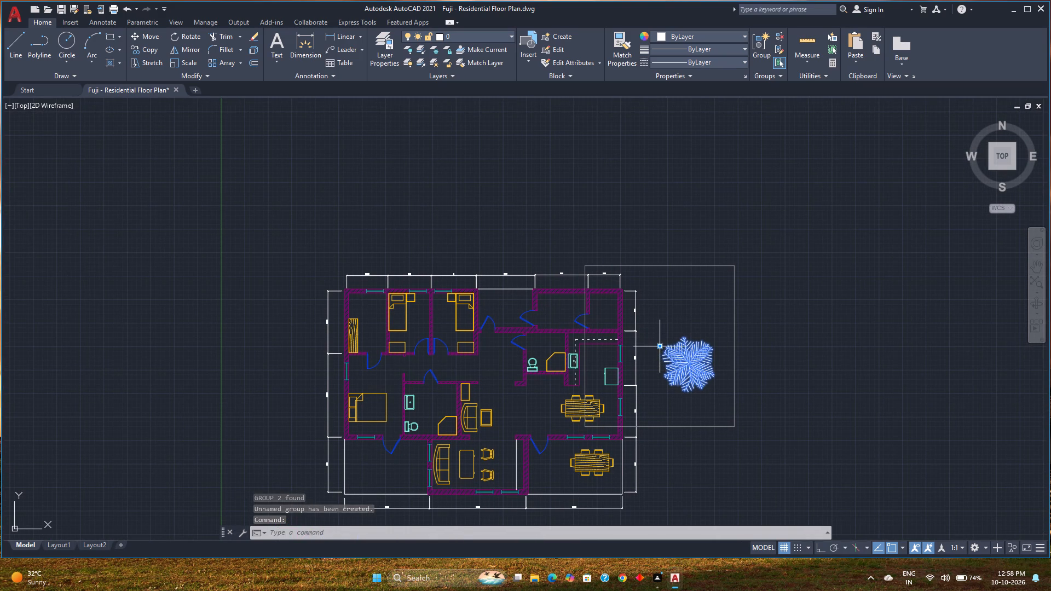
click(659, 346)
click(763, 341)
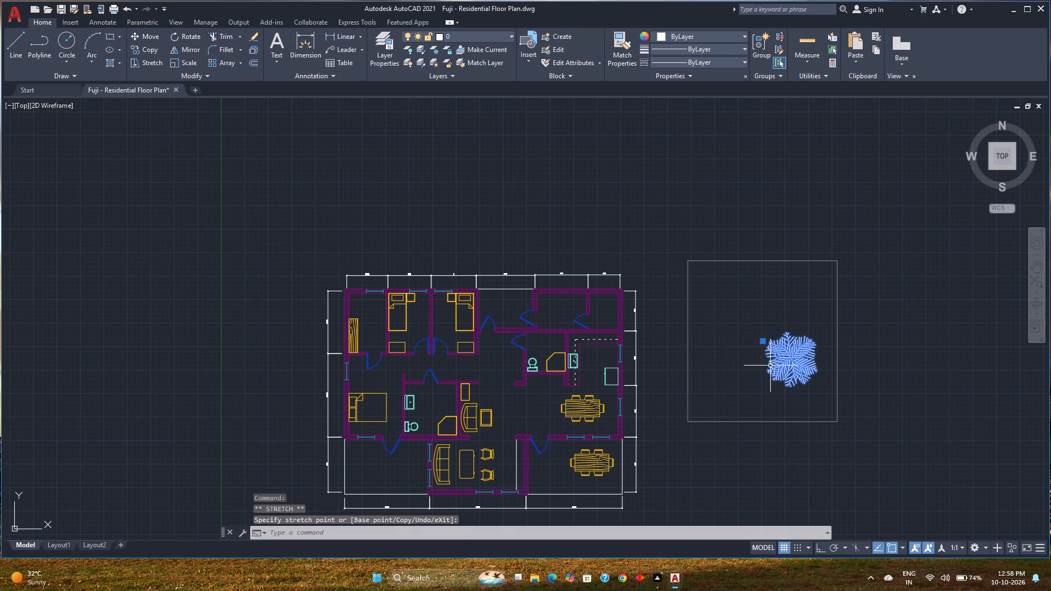
Scale the palm group down to a factor of about 0.2 from a base point southwest of its centre.
text(sc)
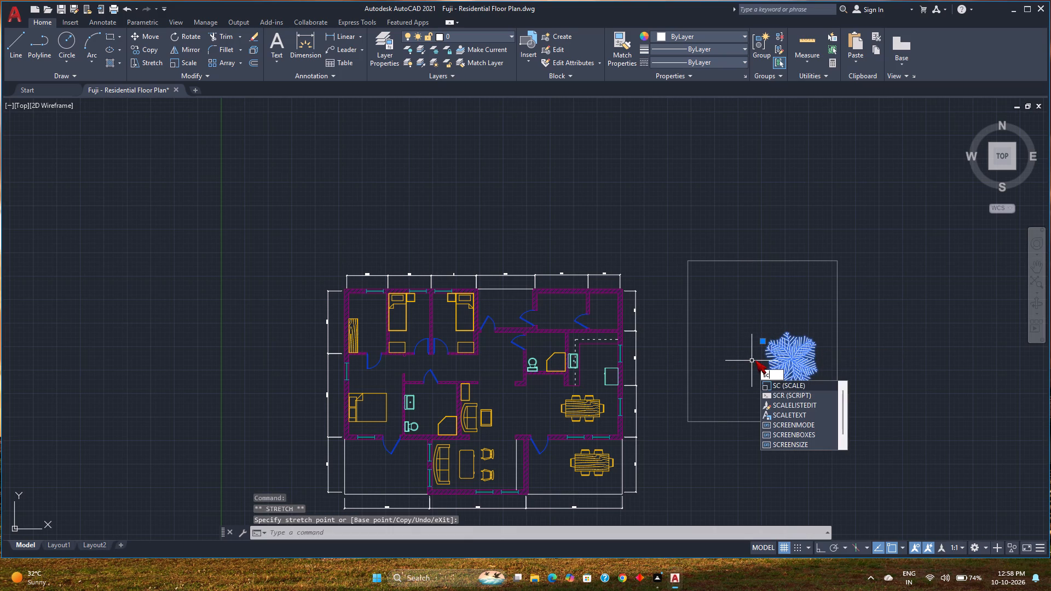
key(Return)
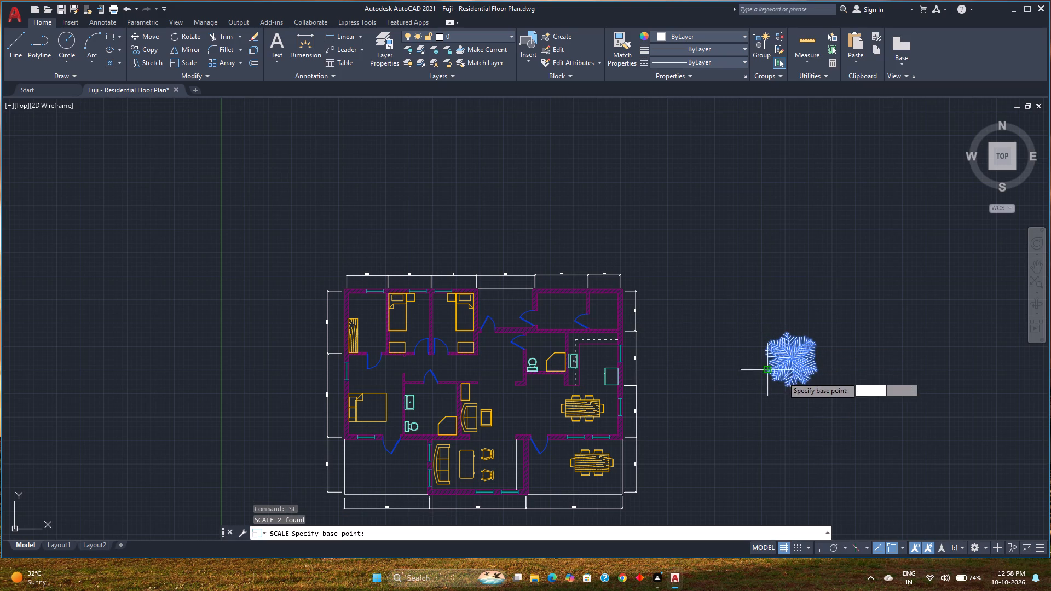
click(787, 374)
scroll(782, 364, up, 2)
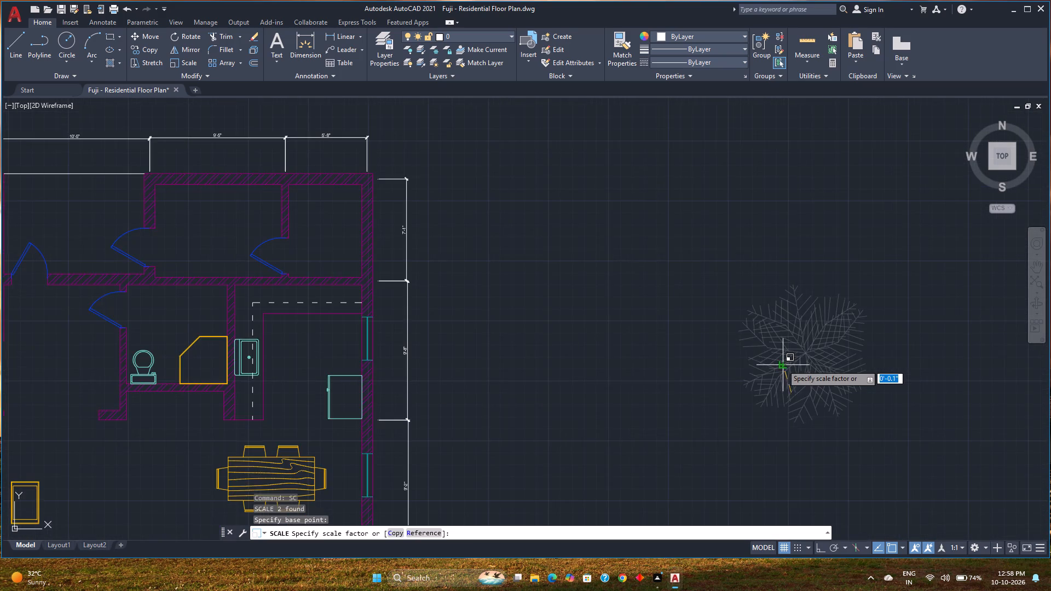
scroll(782, 364, up, 1)
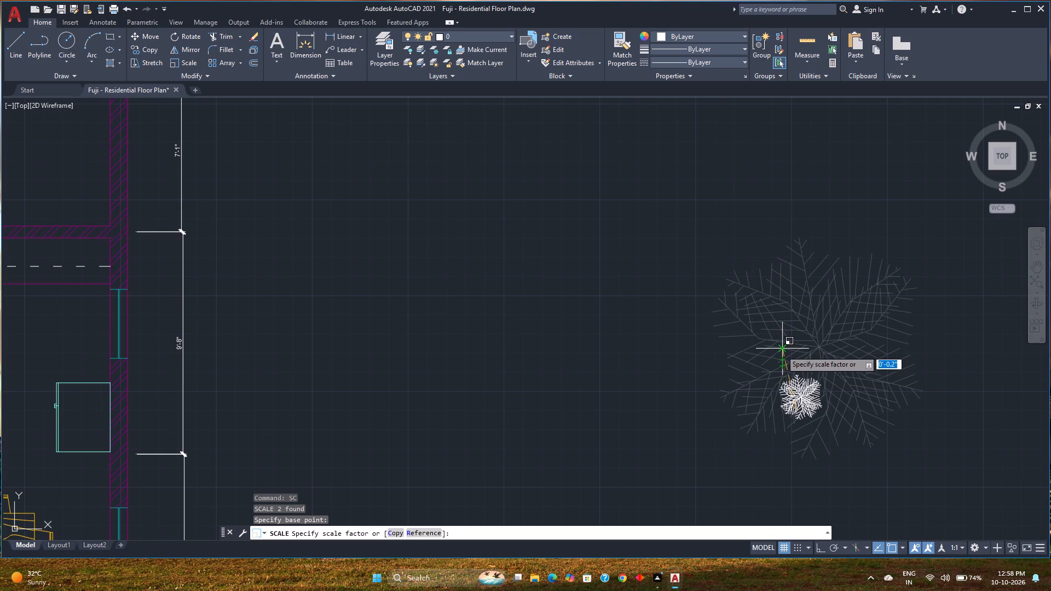
click(781, 350)
Move the scaled palm group into the northeast corner of the open bay on the plan's north side.
scroll(790, 387, down, 2)
click(796, 391)
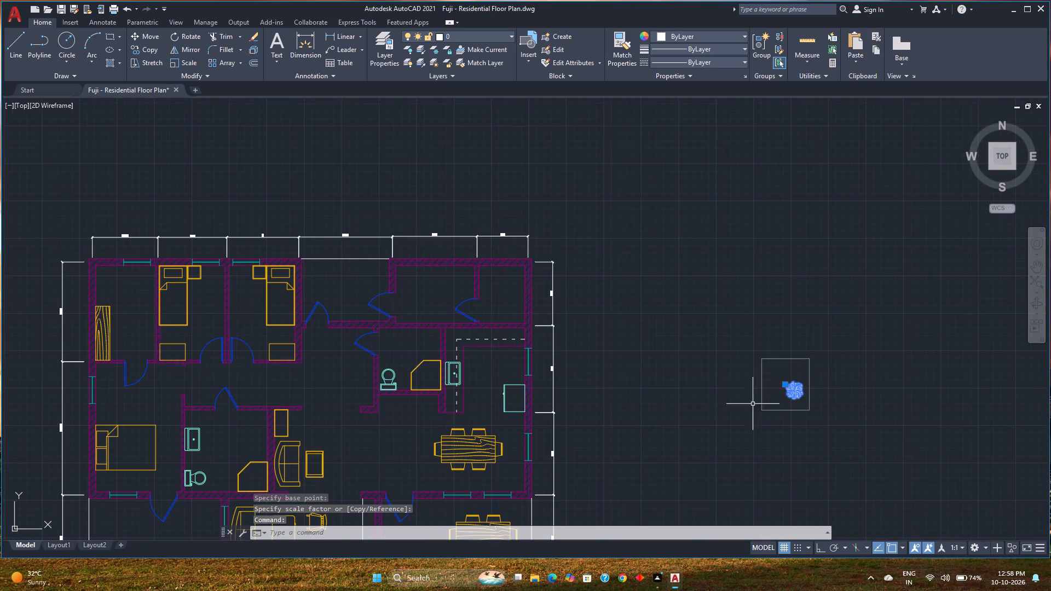
key(m)
key(Return)
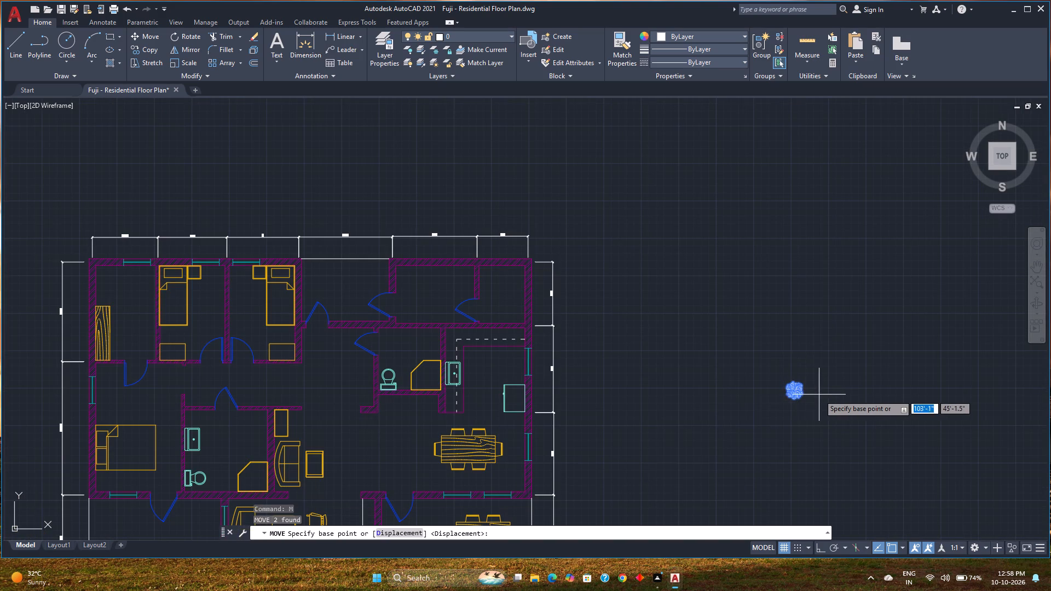
click(799, 393)
scroll(384, 282, up, 1)
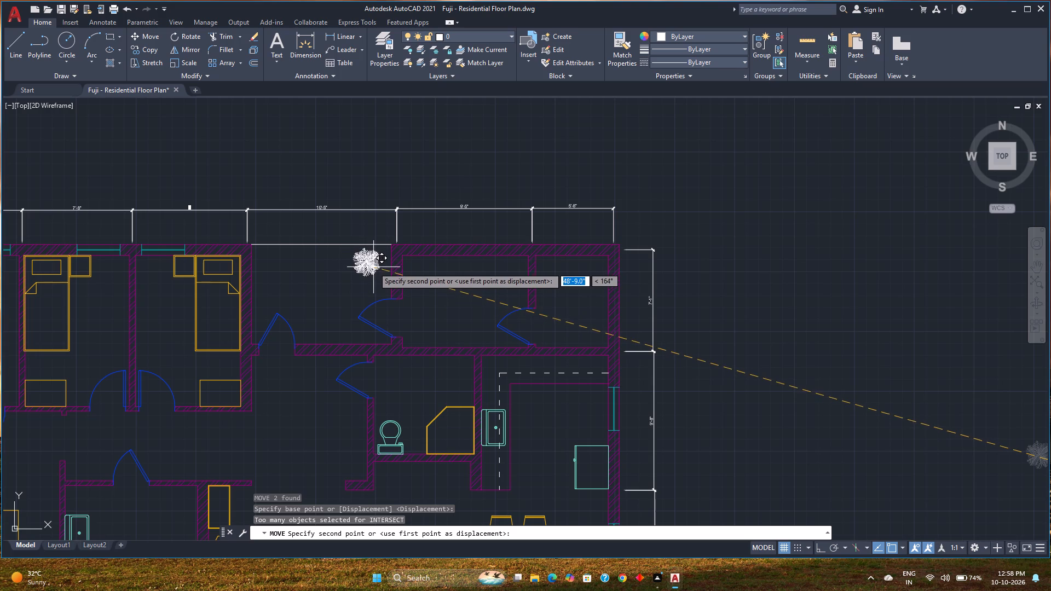
click(373, 267)
Copy the palm group to the southwest corner of the southeast porch and the northeast corner of the southwest porch.
click(365, 268)
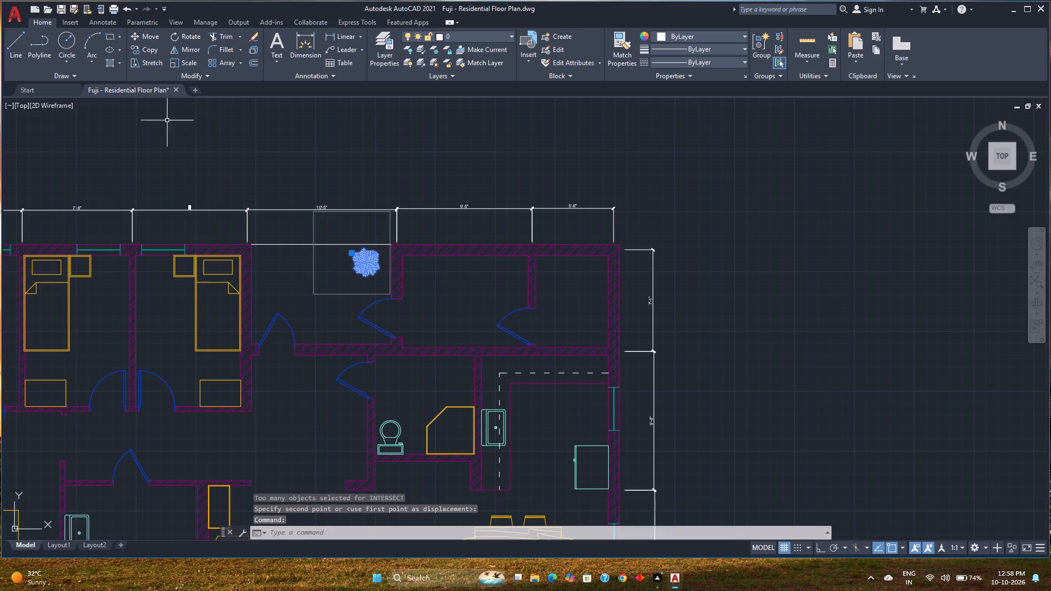
click(134, 53)
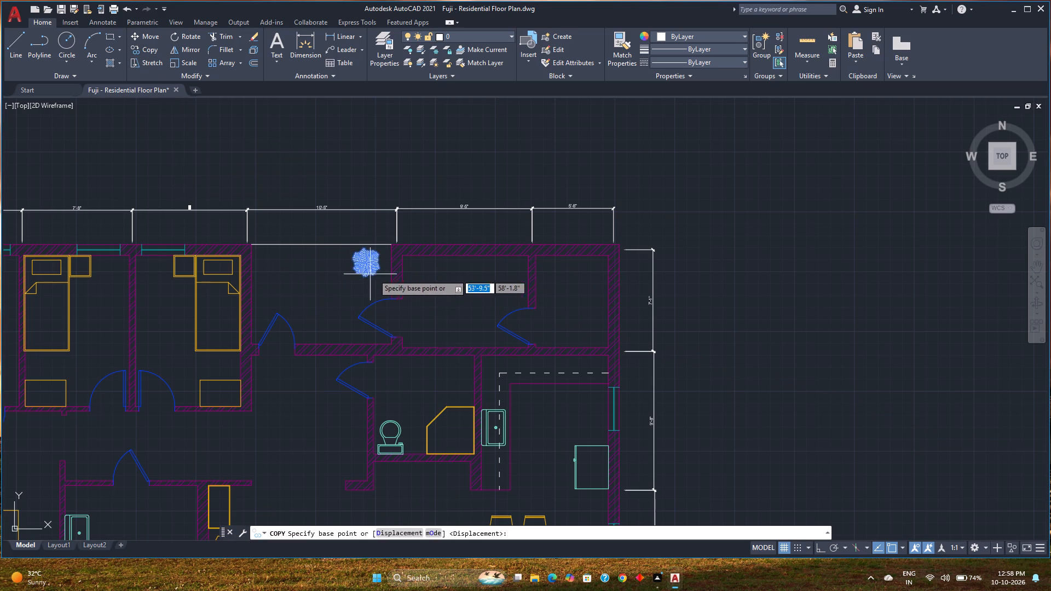
click(378, 274)
scroll(359, 321, down, 4)
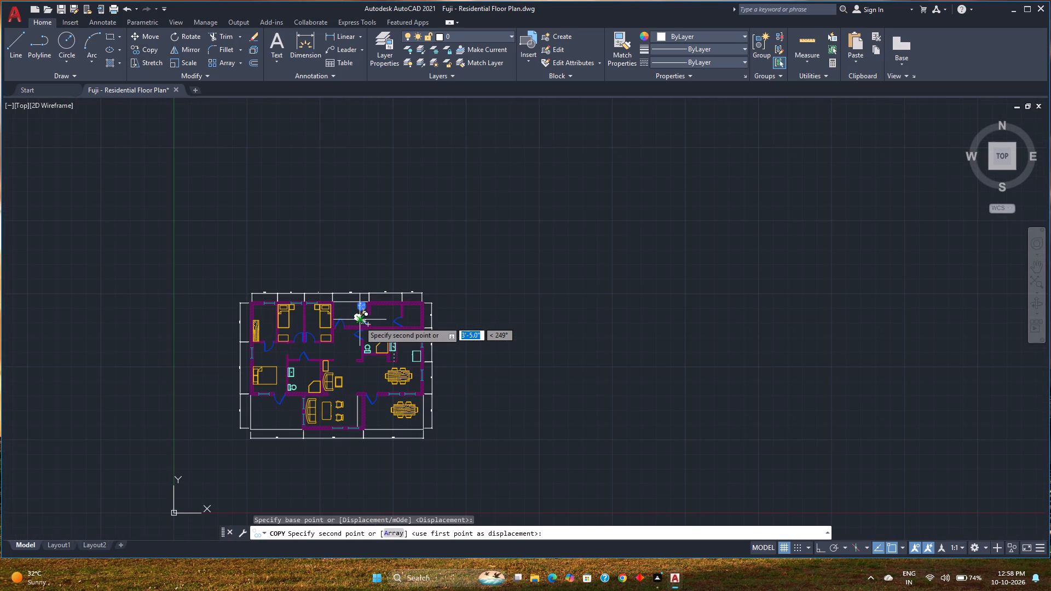
scroll(365, 425, up, 3)
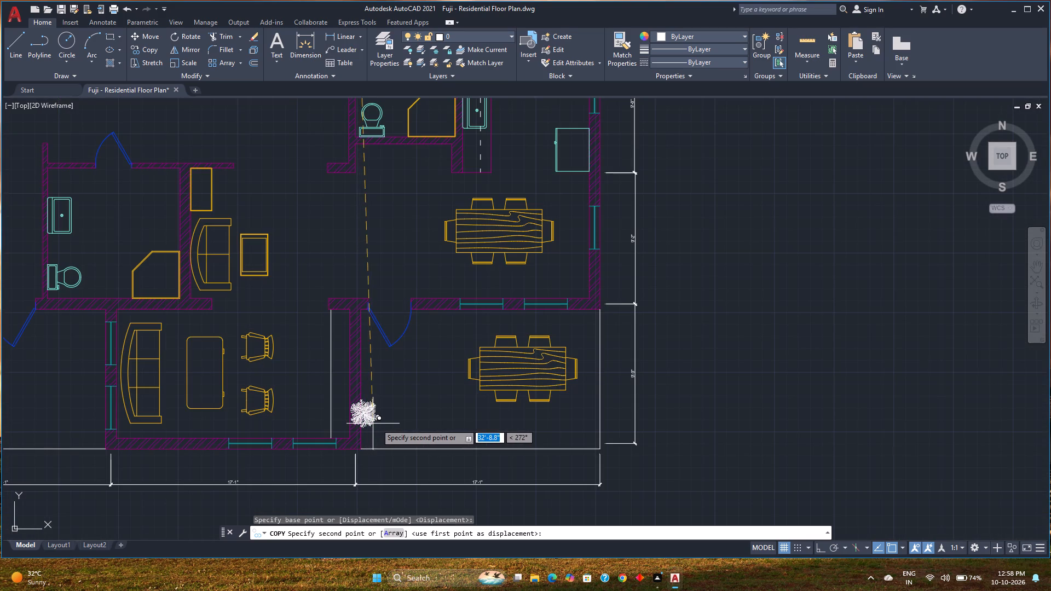
click(386, 436)
scroll(308, 390, down, 1)
middle_drag(308, 390, 385, 393)
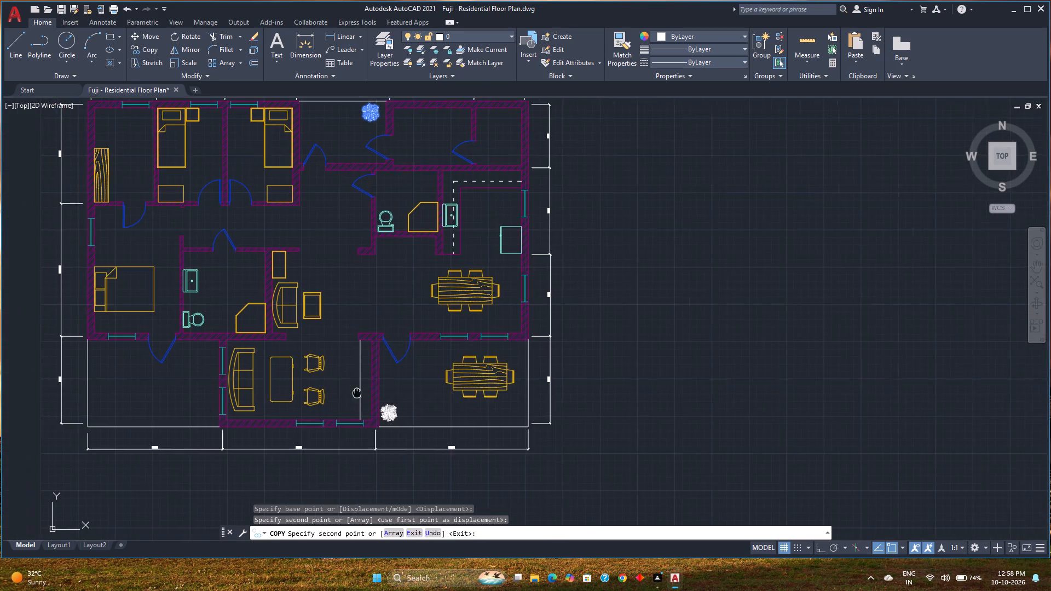
middle_drag(385, 393, 507, 398)
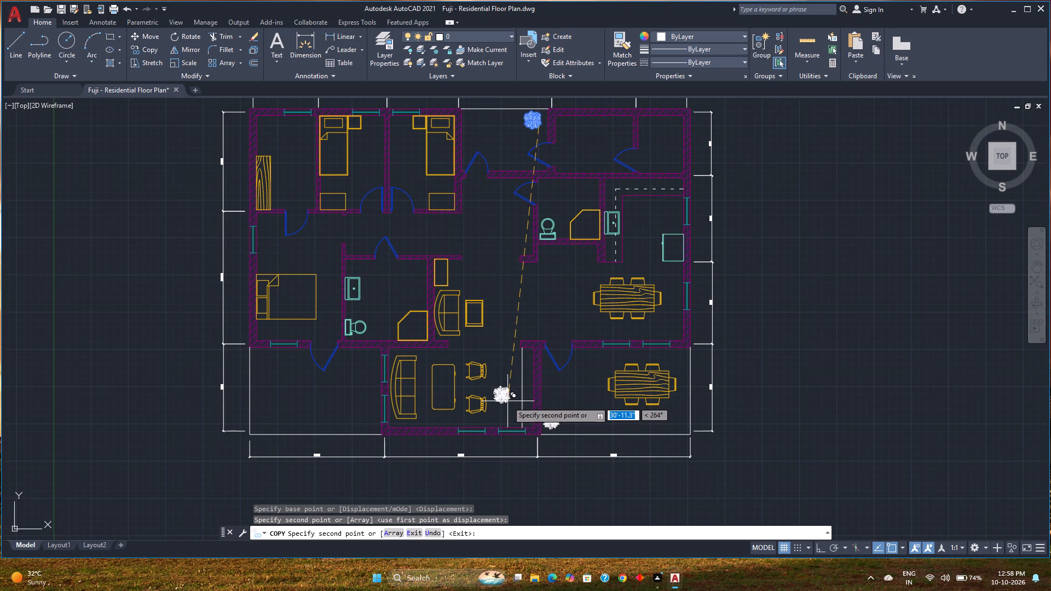
click(368, 368)
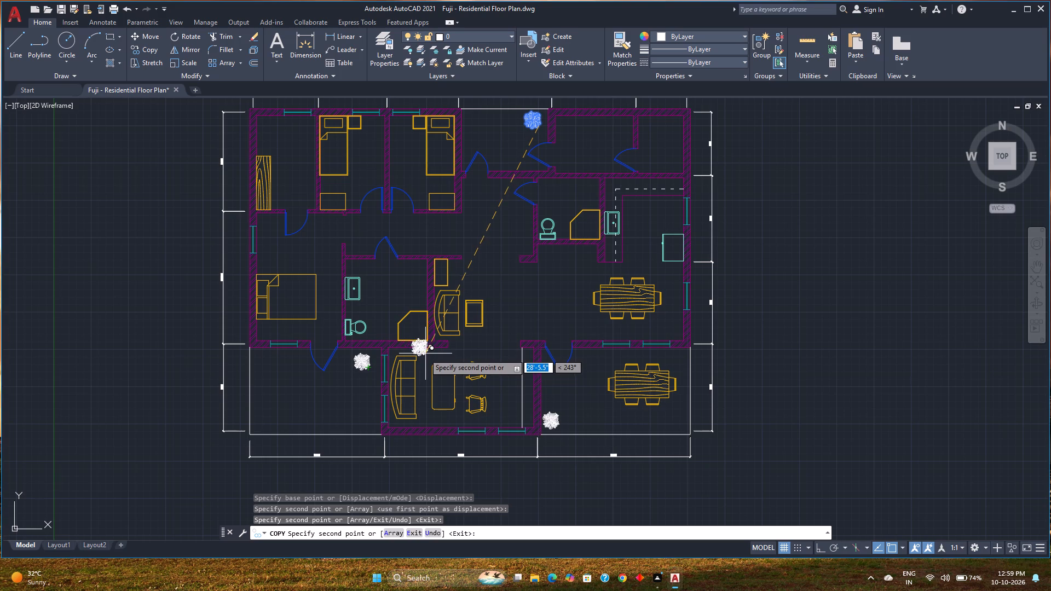
middle_drag(470, 344, 337, 396)
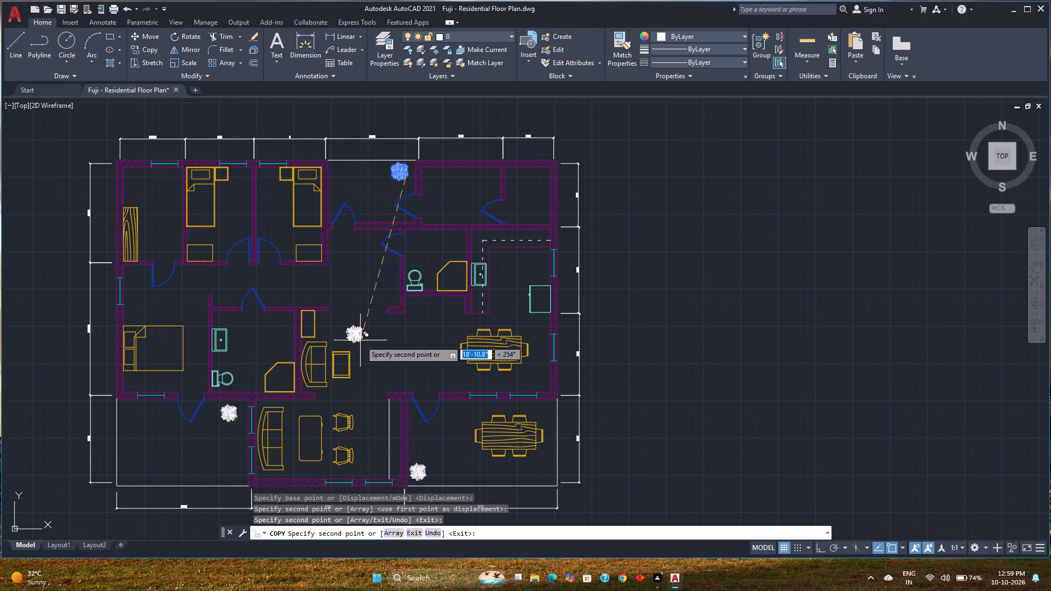
key(Escape)
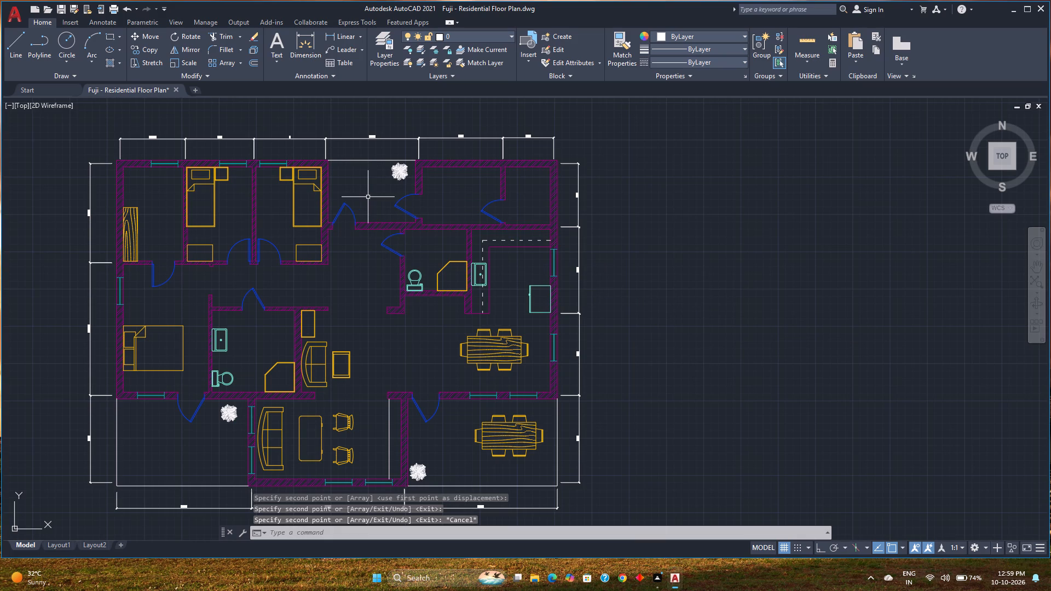
Insert a Trees - Metric block in the open space east of the floor plan.
key(ctrl+3)
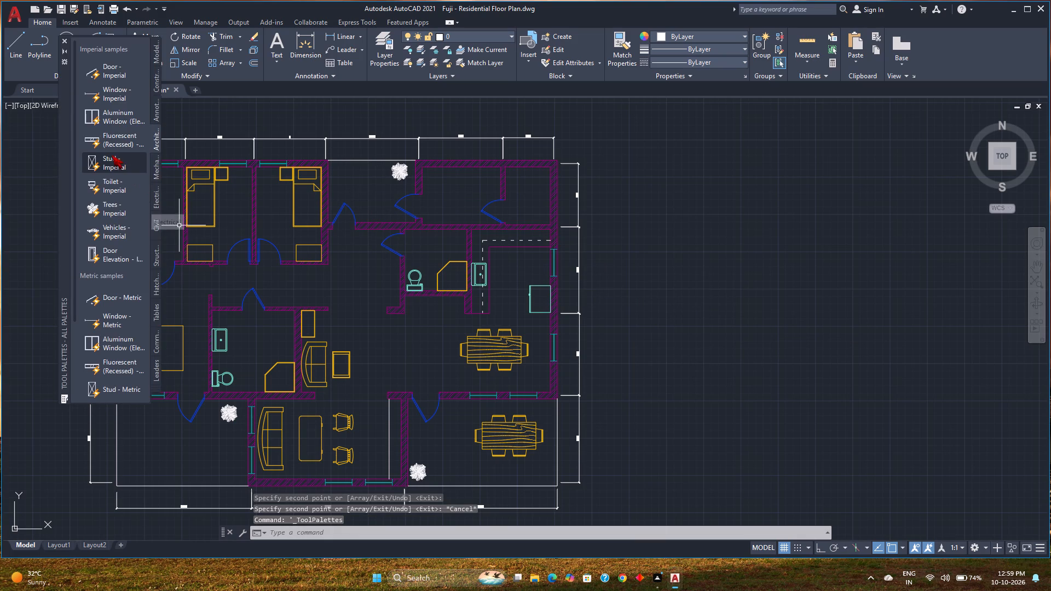
scroll(107, 125, up, 2)
scroll(102, 144, down, 1)
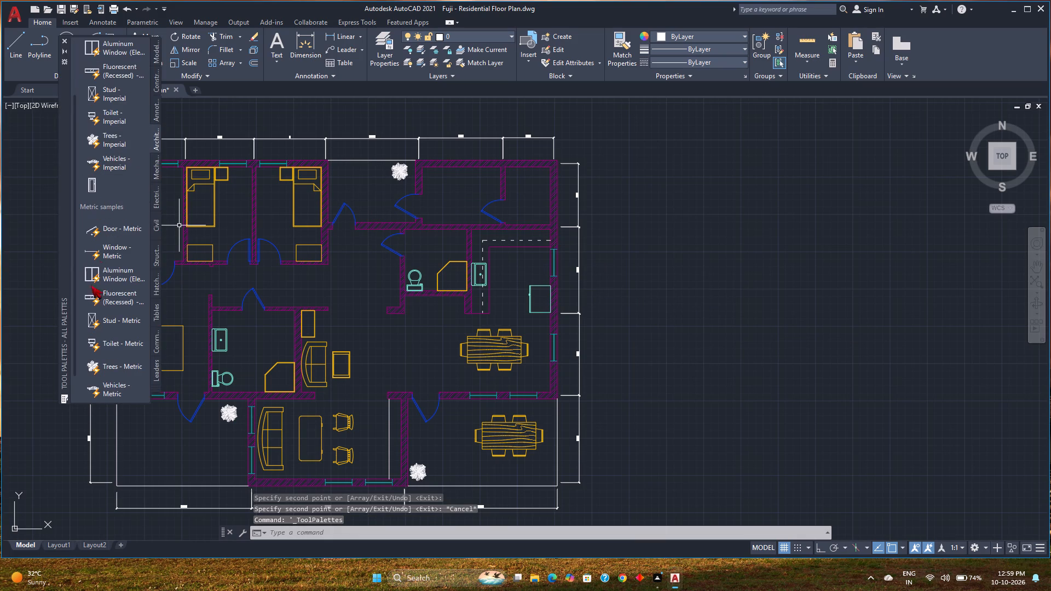
click(104, 360)
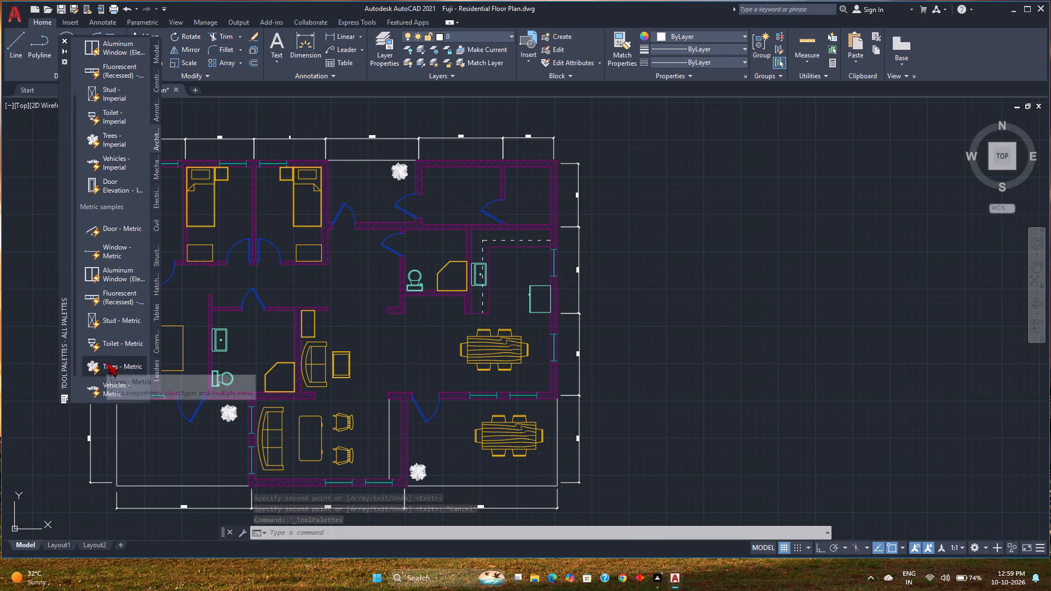
click(106, 363)
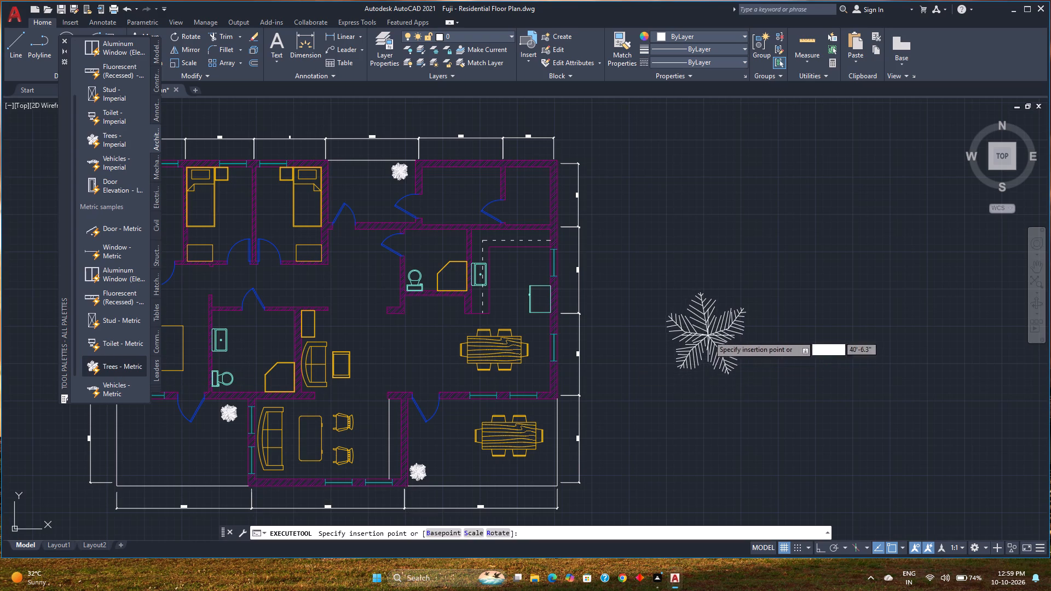
click(708, 335)
click(63, 39)
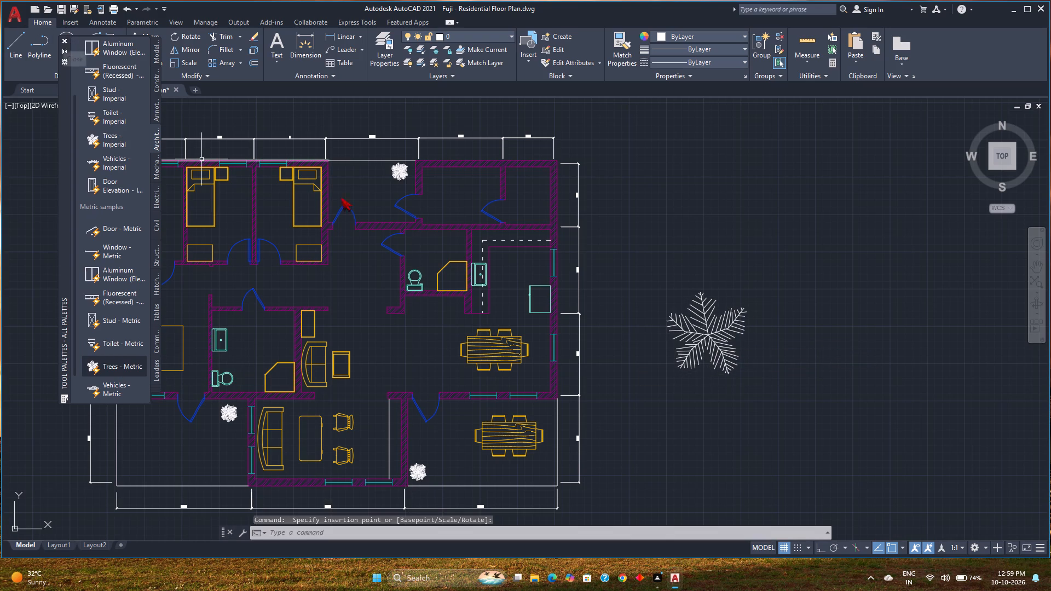
Switch the inserted tree block to the small round shrub plan variant.
click(700, 336)
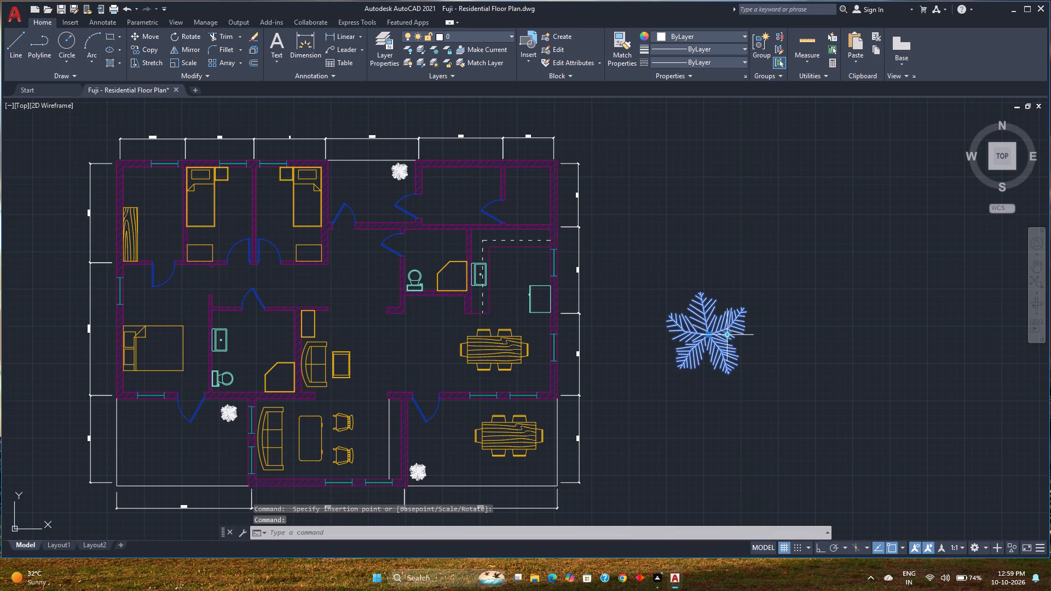
click(727, 338)
click(742, 367)
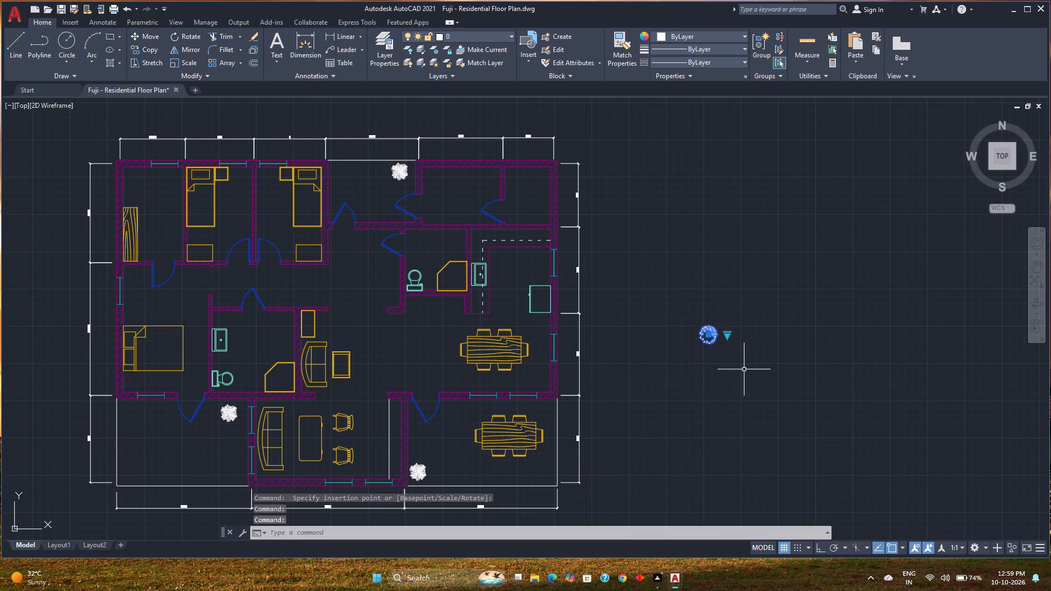
Move the shrub by its centre to the northwest corner of the southwest porch.
scroll(725, 339, up, 2)
key(m)
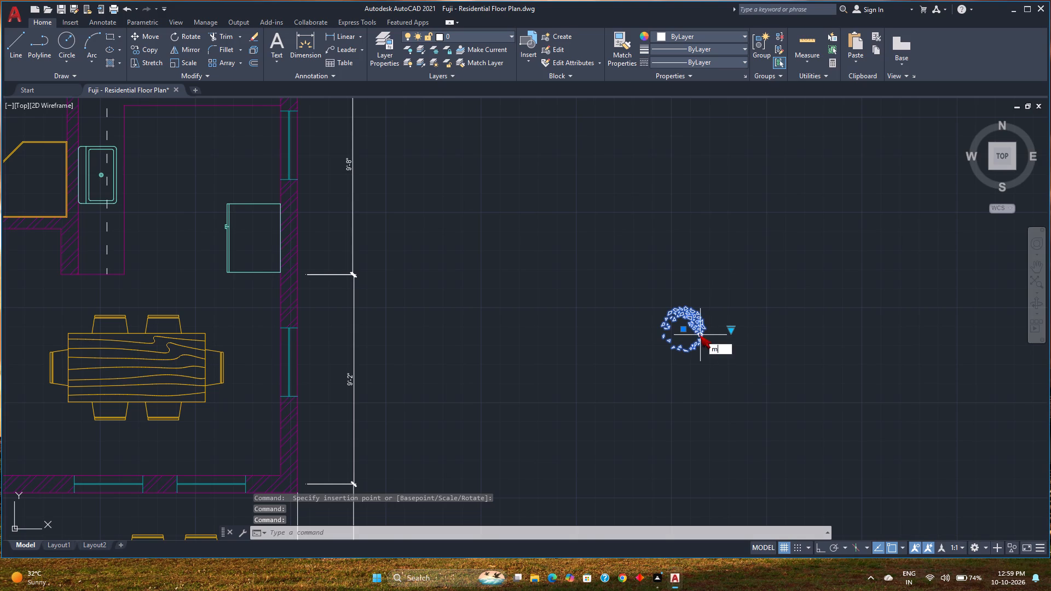
key(Return)
click(682, 331)
scroll(545, 330, down, 2)
middle_drag(545, 330, 836, 430)
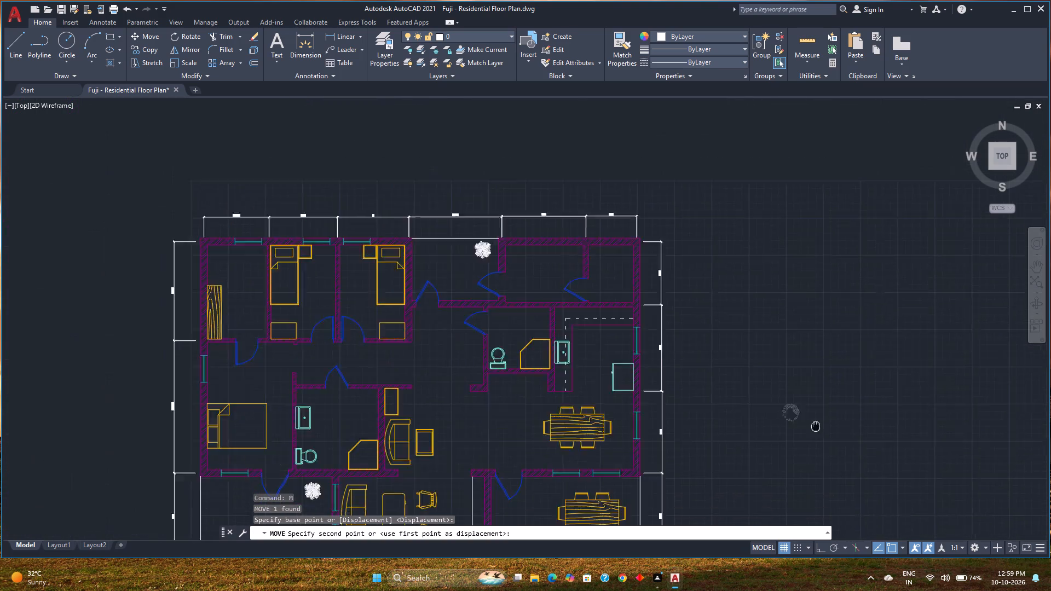
middle_drag(836, 430, 841, 430)
scroll(532, 275, up, 1)
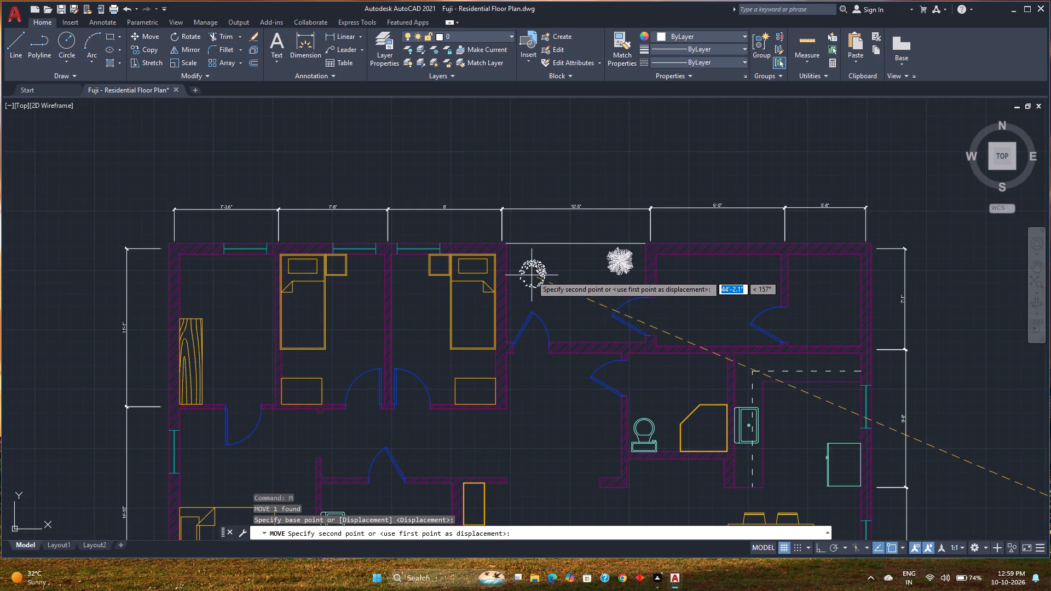
scroll(573, 275, down, 2)
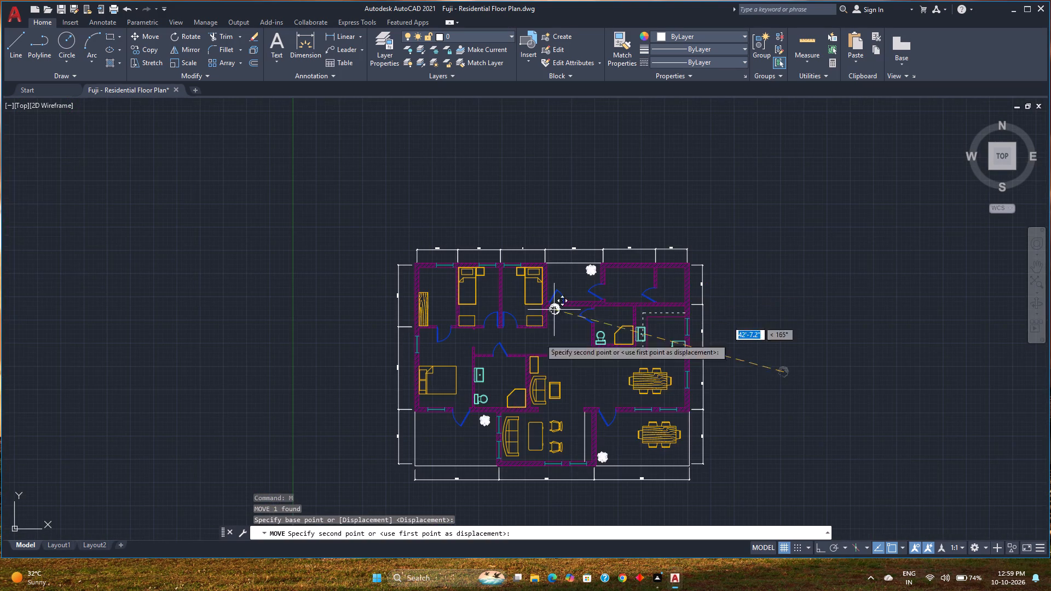
scroll(440, 431, up, 2)
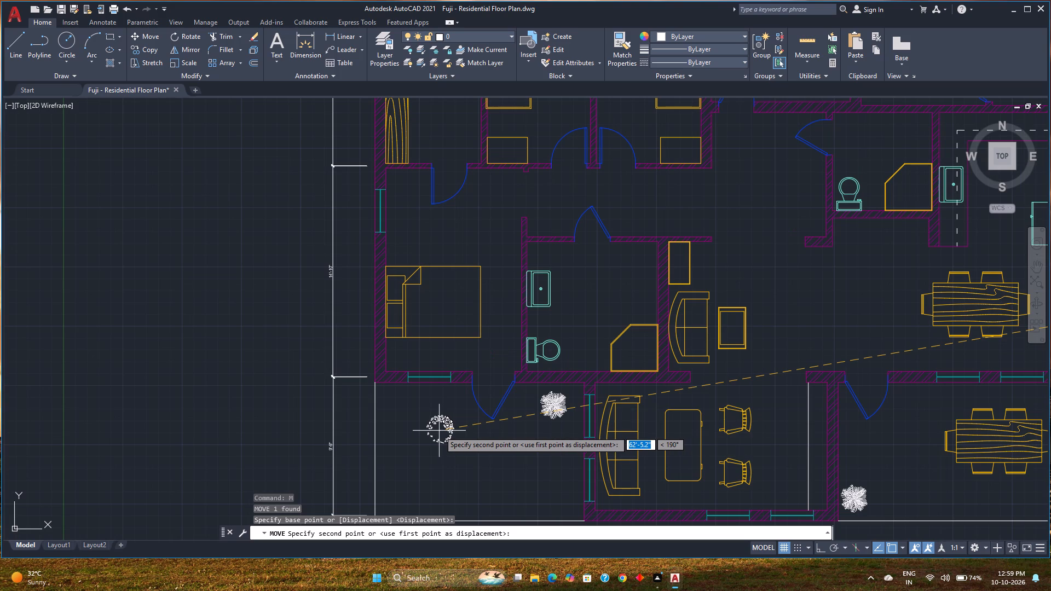
click(397, 406)
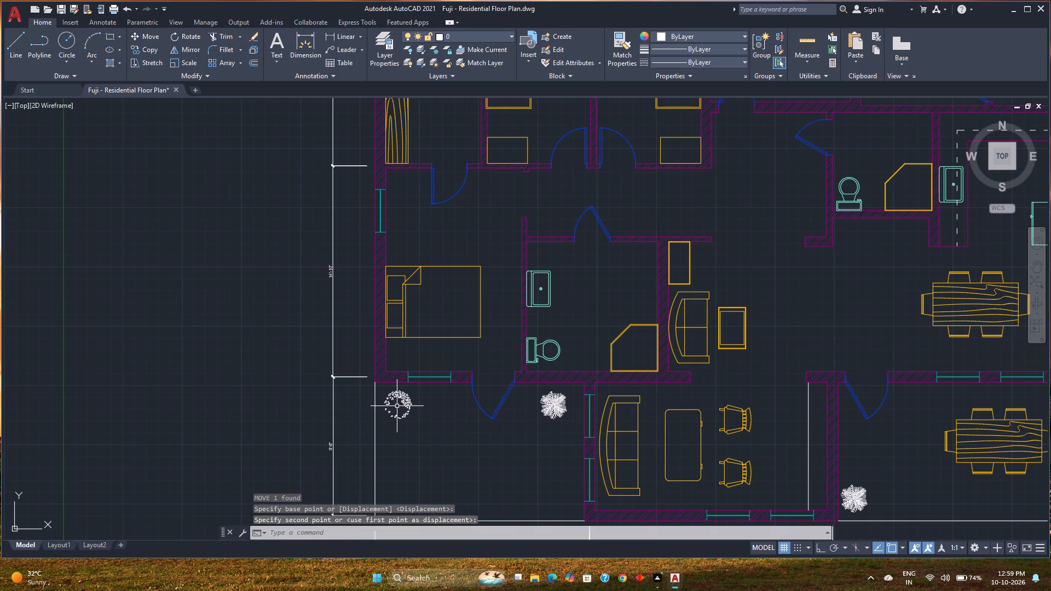
scroll(406, 409, down, 1)
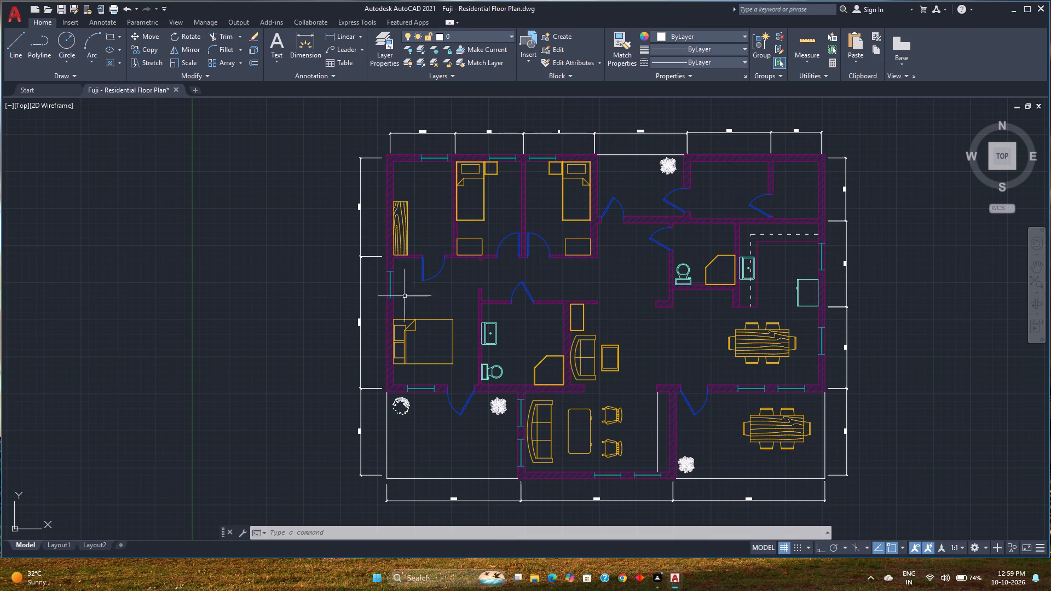
Copy the shrub from the southwest porch's northwest corner to a spot near the same porch's southwest corner.
click(400, 401)
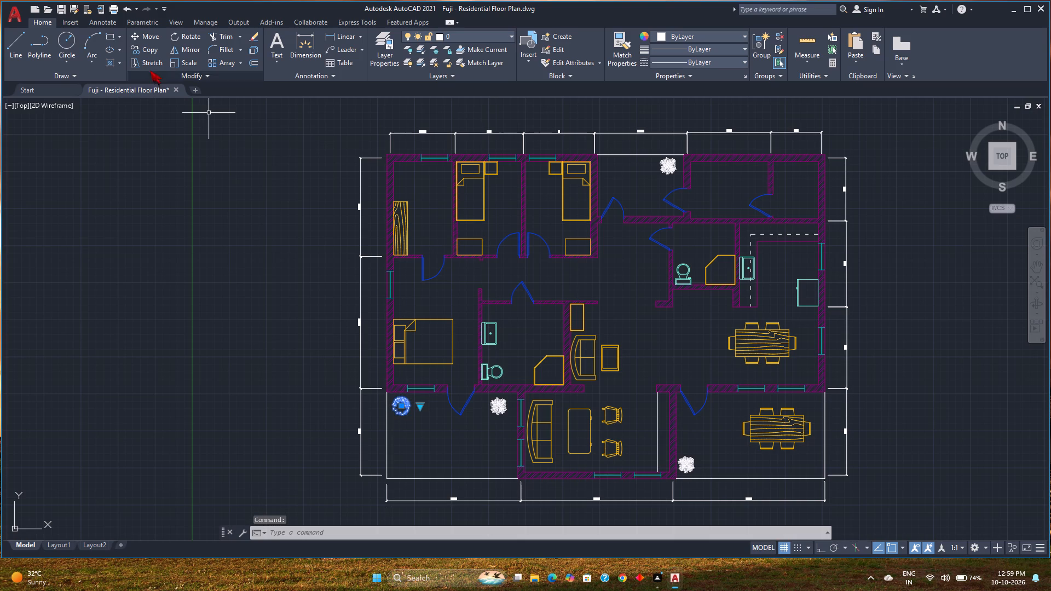
click(148, 49)
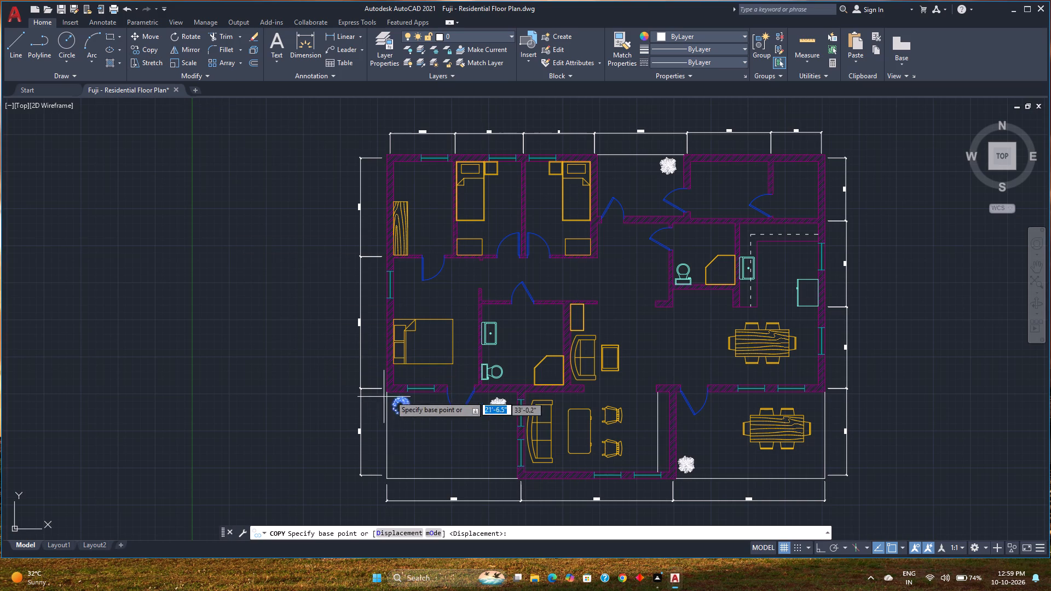
click(397, 413)
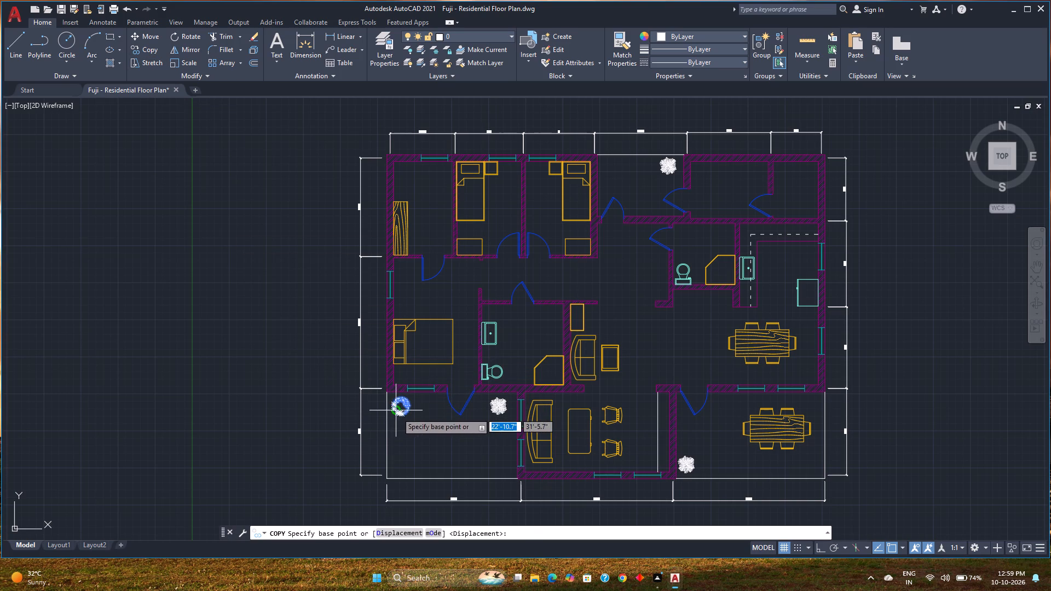
click(400, 461)
key(Escape)
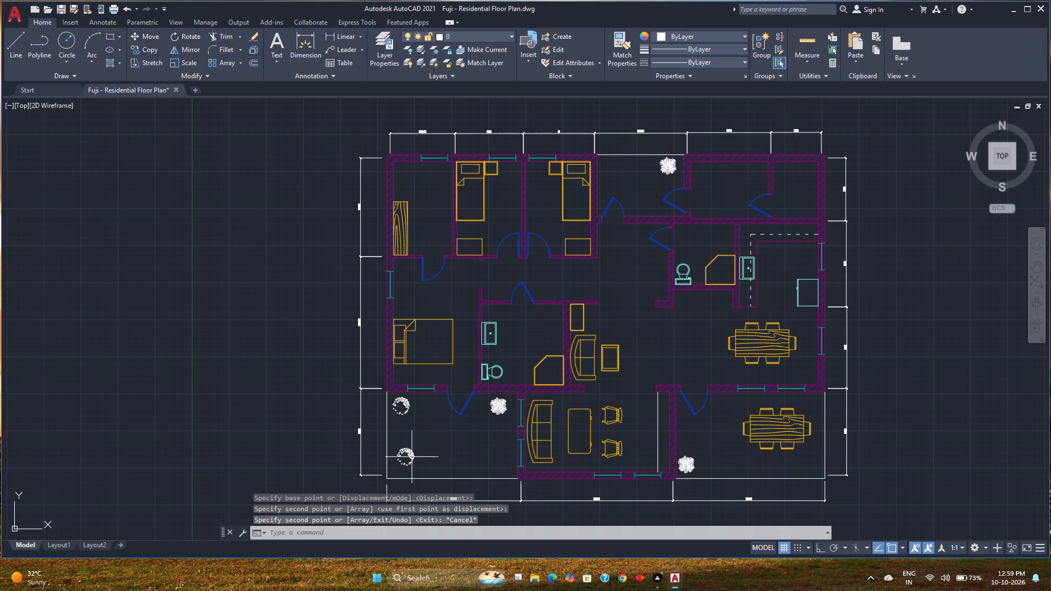
Switch the copied shrub block to the Palm (Plan) variant.
click(410, 455)
click(426, 457)
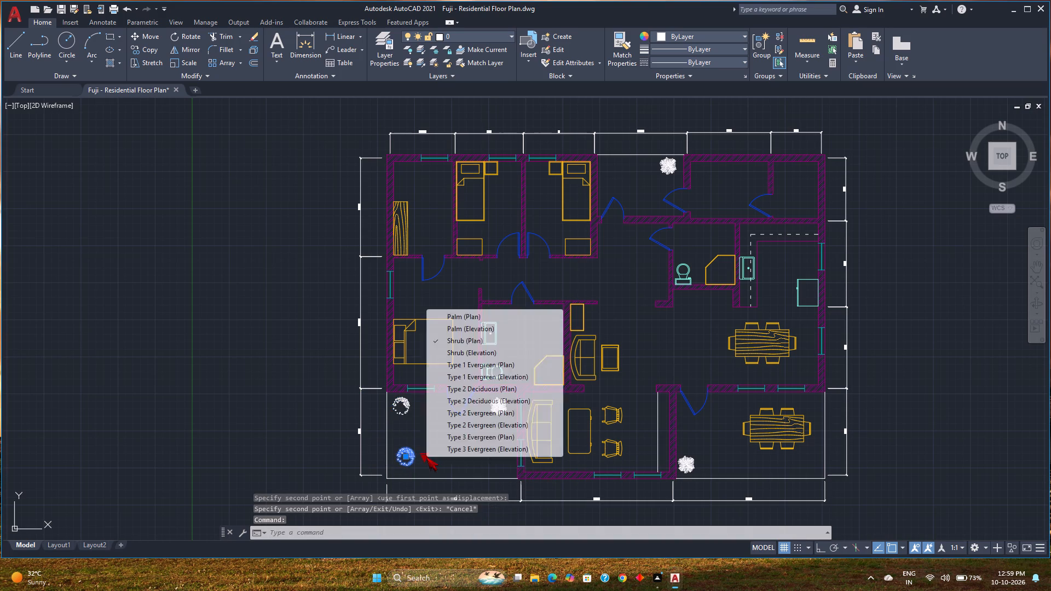
click(461, 318)
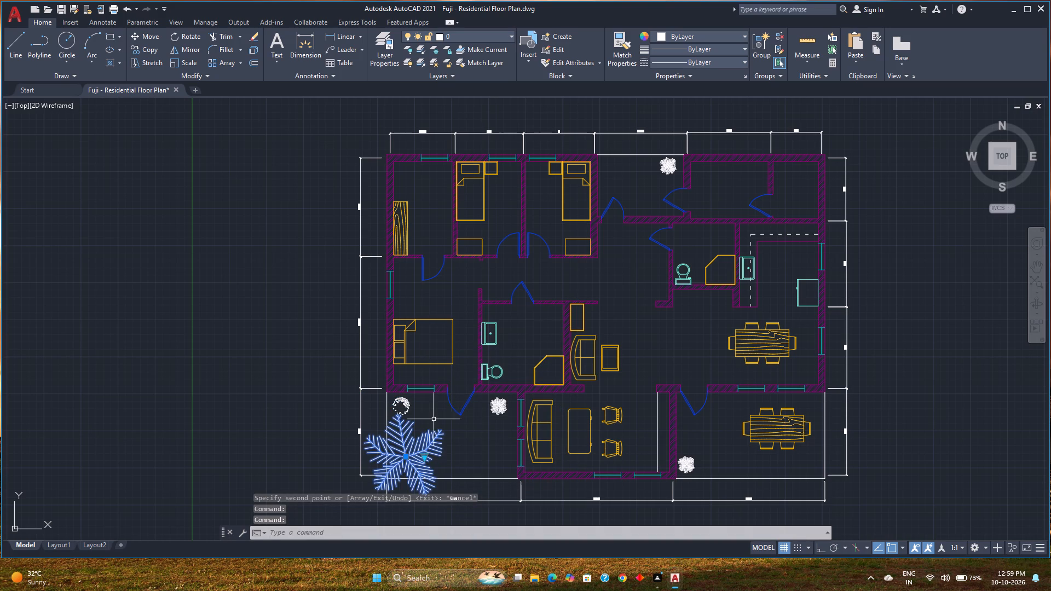
Scale the palm down freehand by a factor of about 0.6 from its southern leaf tip.
text(sc)
key(Return)
click(428, 494)
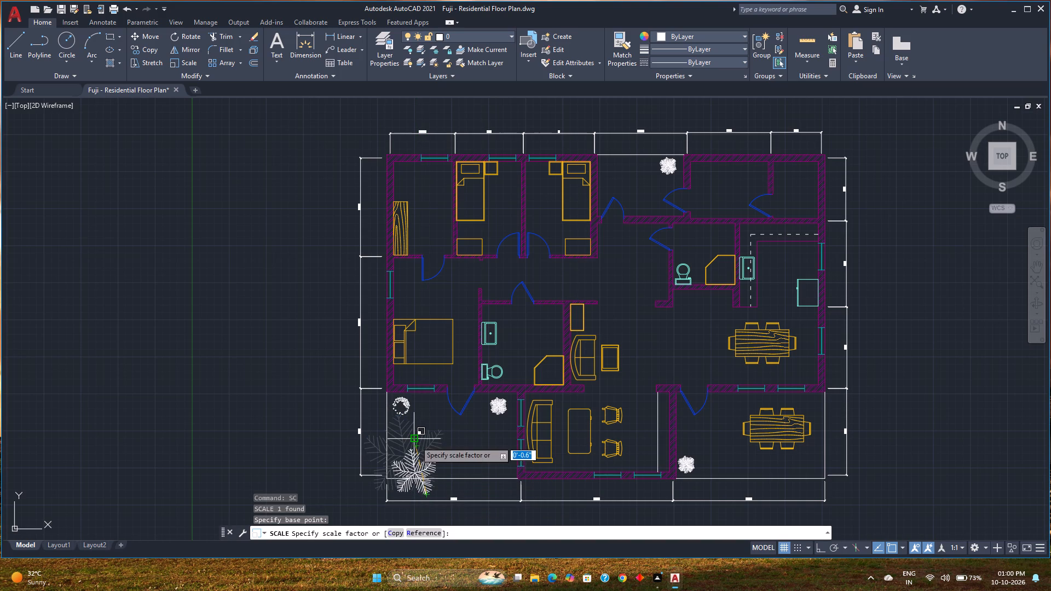
click(415, 441)
Move the scaled palm north by its centre so it sits inside the southwest porch's southwest corner.
click(414, 471)
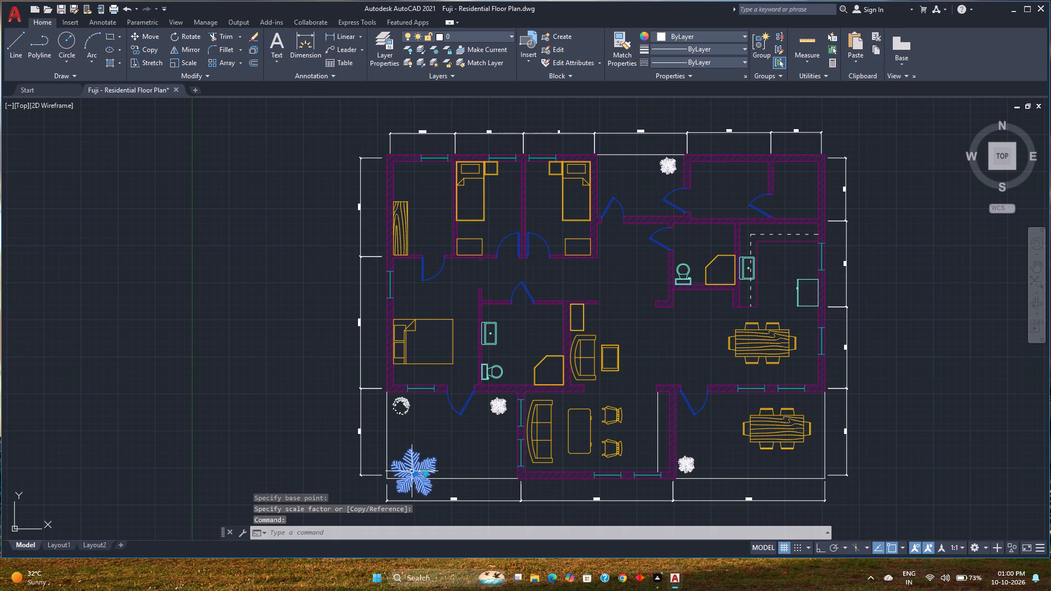
key(m)
key(Return)
click(414, 468)
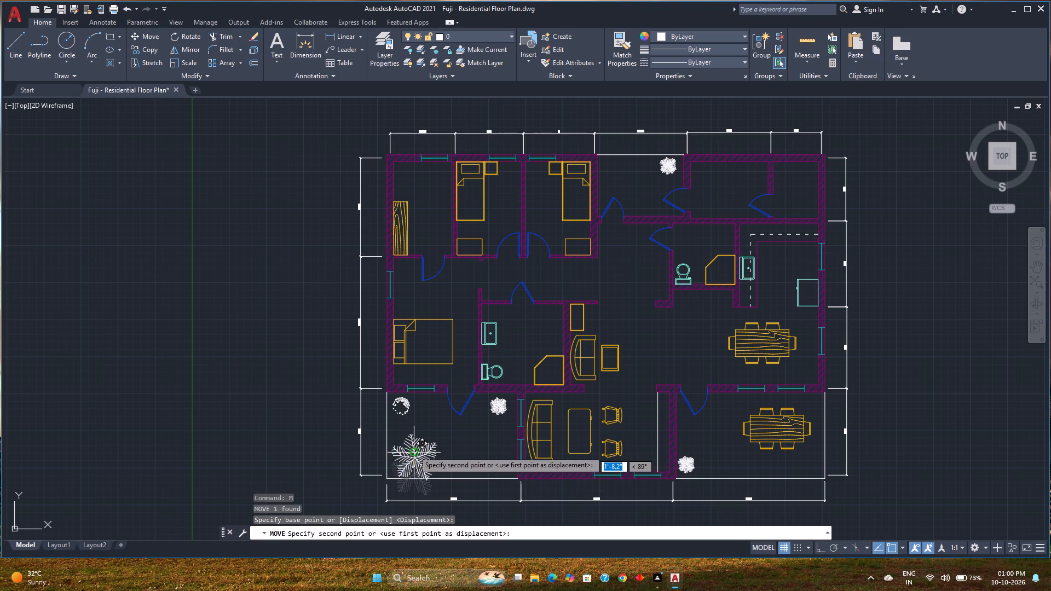
click(410, 448)
Save the drawing with the porch plants in place.
scroll(472, 444, down, 1)
middle_drag(473, 443, 458, 437)
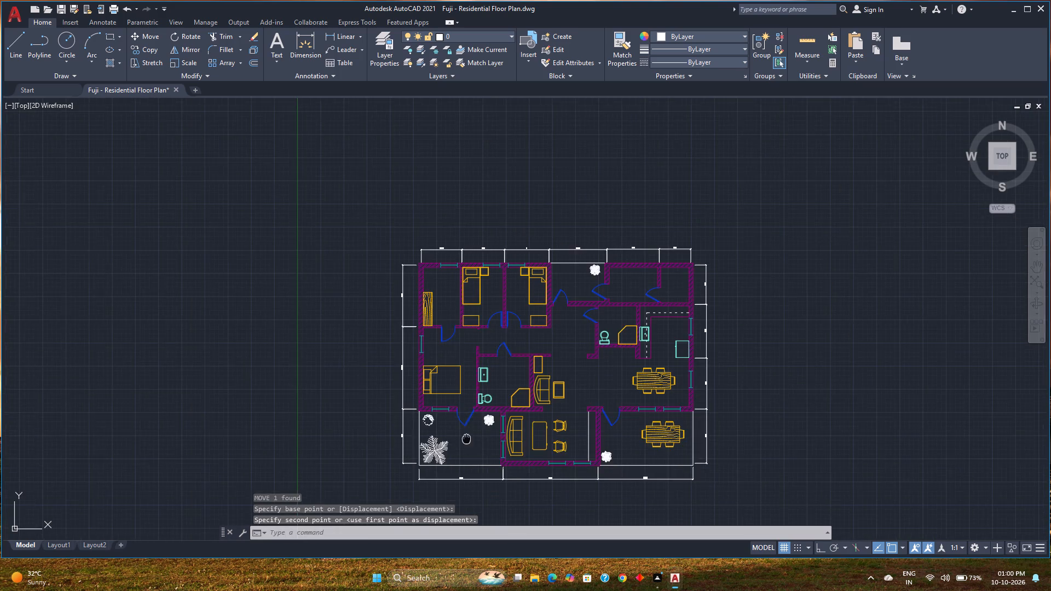
middle_drag(458, 437, 392, 431)
key(ctrl+s)
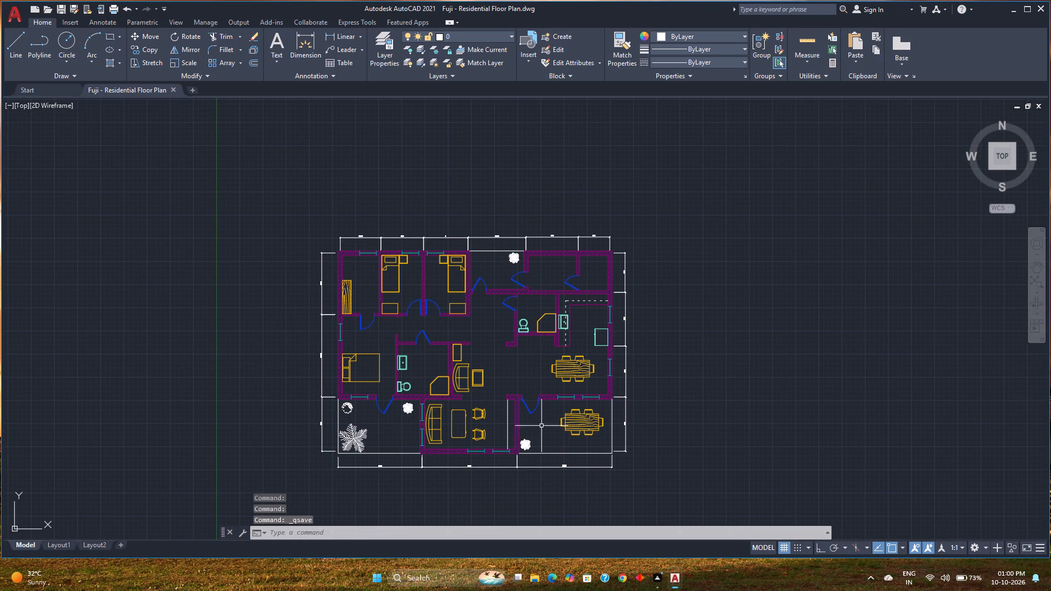
scroll(535, 421, up, 1)
middle_drag(535, 421, 541, 453)
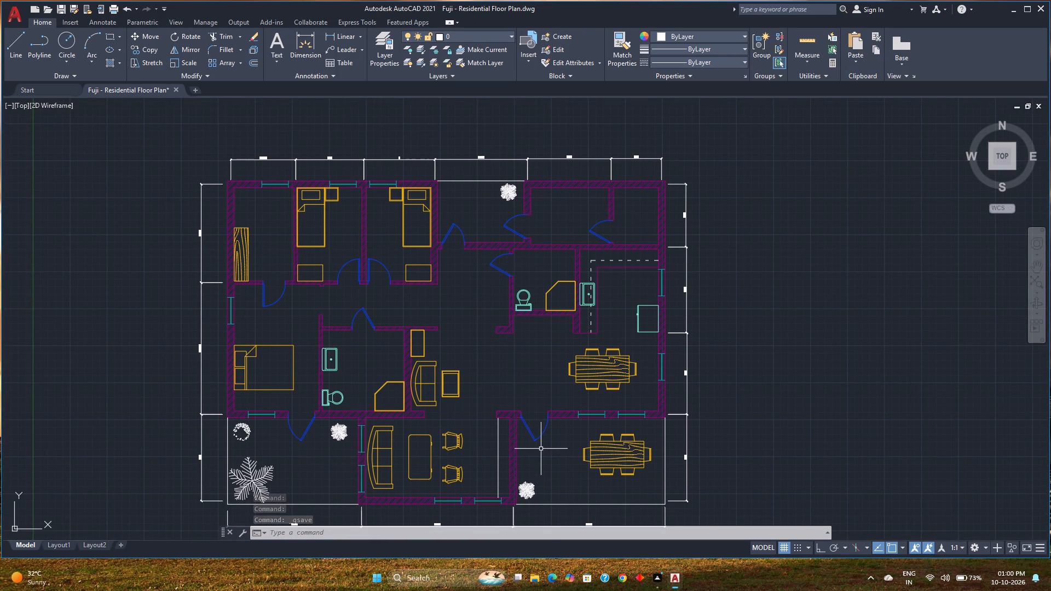
scroll(470, 334, down, 1)
scroll(477, 361, up, 1)
middle_drag(477, 361, 435, 373)
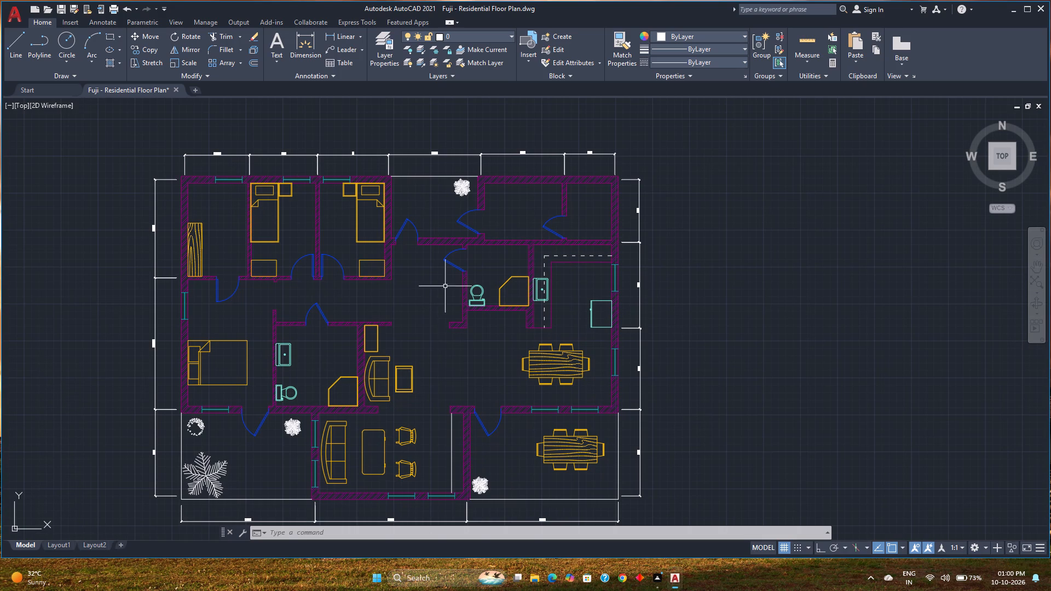
key(ctrl+s)
Copy the washbasin from the bathroom beside the master bedroom into the northeast bathroom, north of its corner shower.
scroll(441, 281, up, 1)
middle_drag(440, 282, 531, 267)
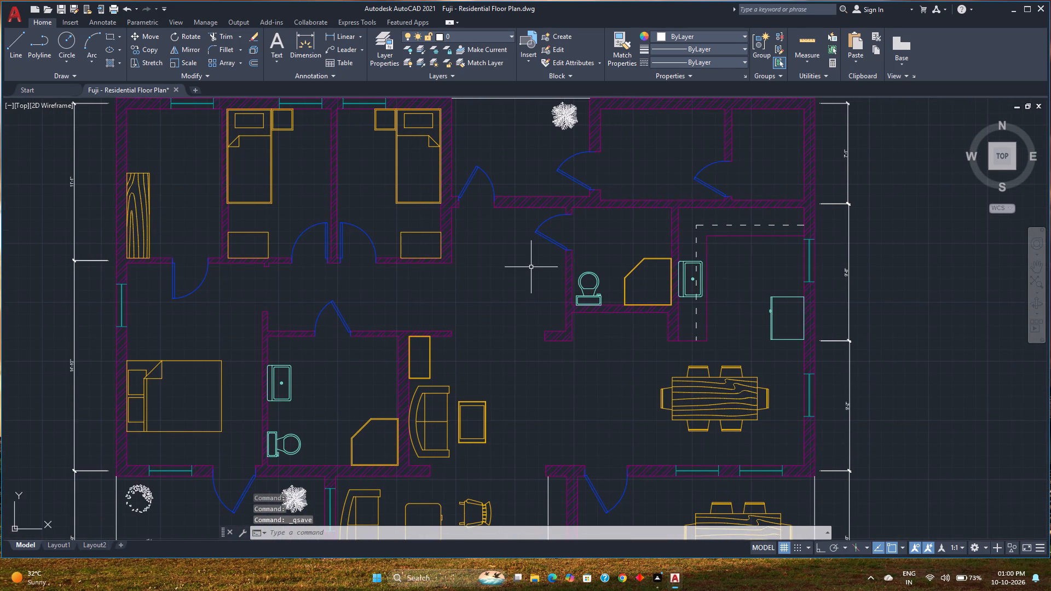
scroll(531, 267, down, 1)
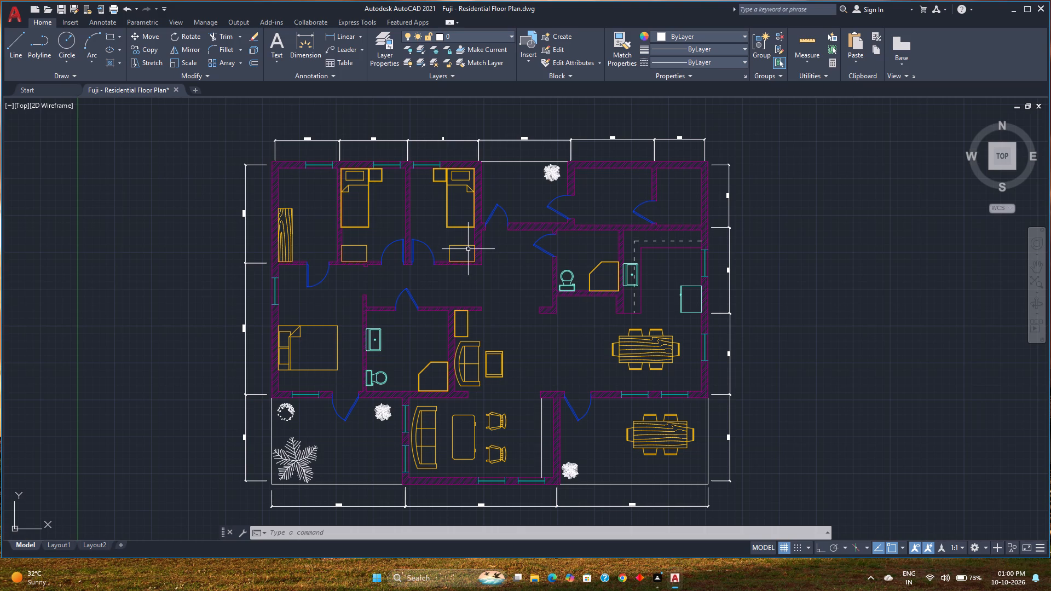
click(370, 349)
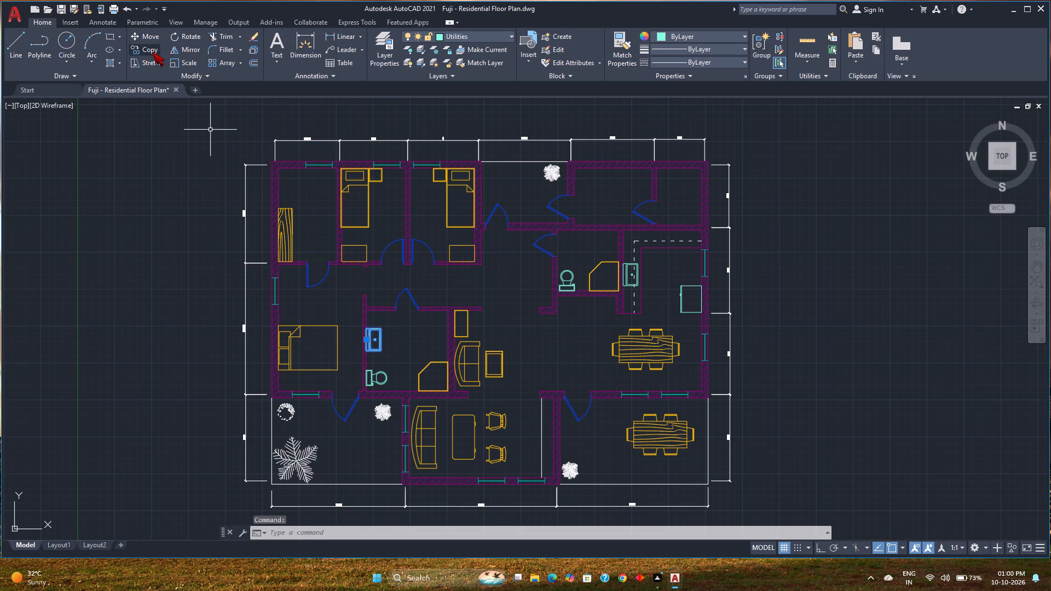
click(153, 52)
scroll(376, 351, up, 4)
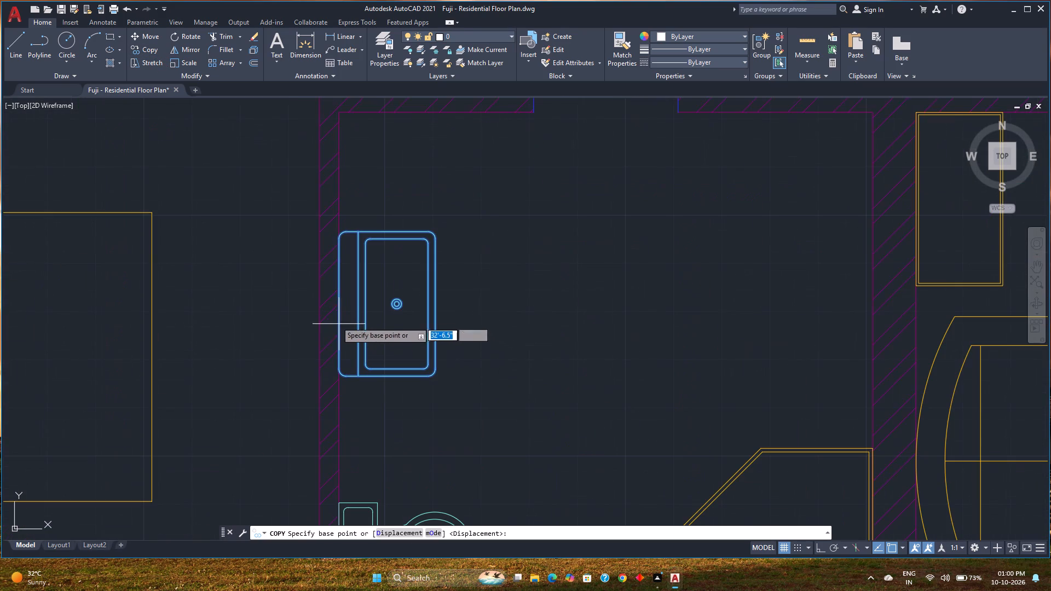
click(338, 304)
scroll(488, 286, down, 2)
middle_drag(488, 286, 230, 380)
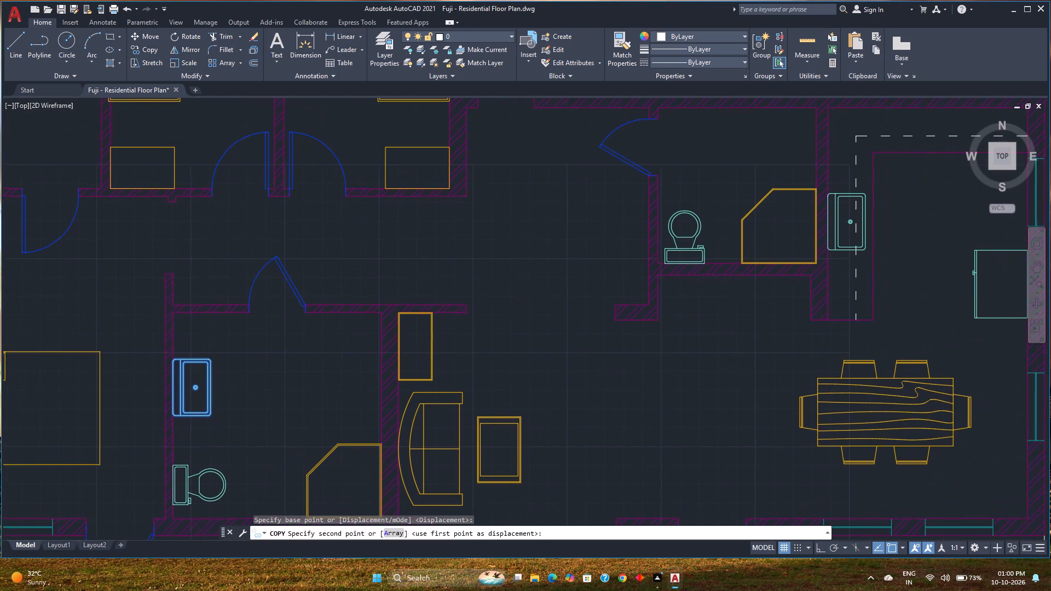
middle_drag(709, 268, 376, 396)
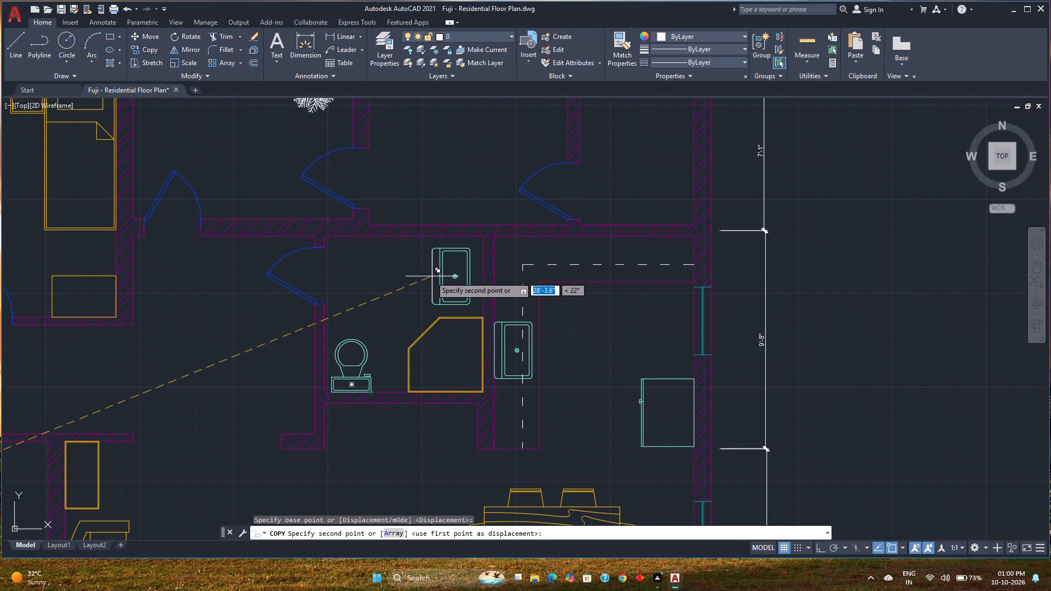
click(431, 276)
key(Escape)
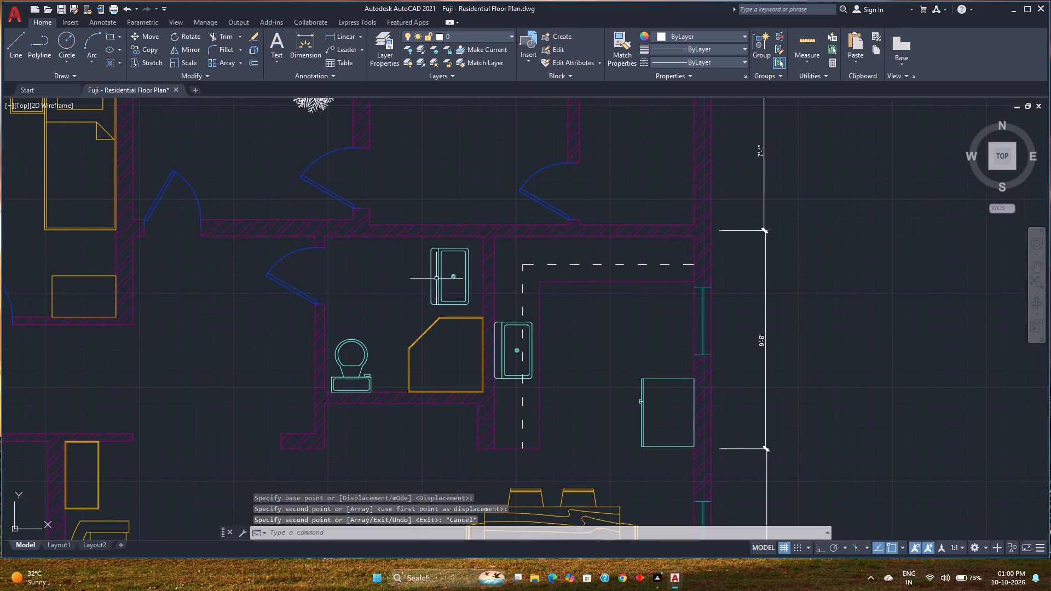
Rotate the copied washbasin 180 degrees about its drain centre, with Ortho on.
click(440, 282)
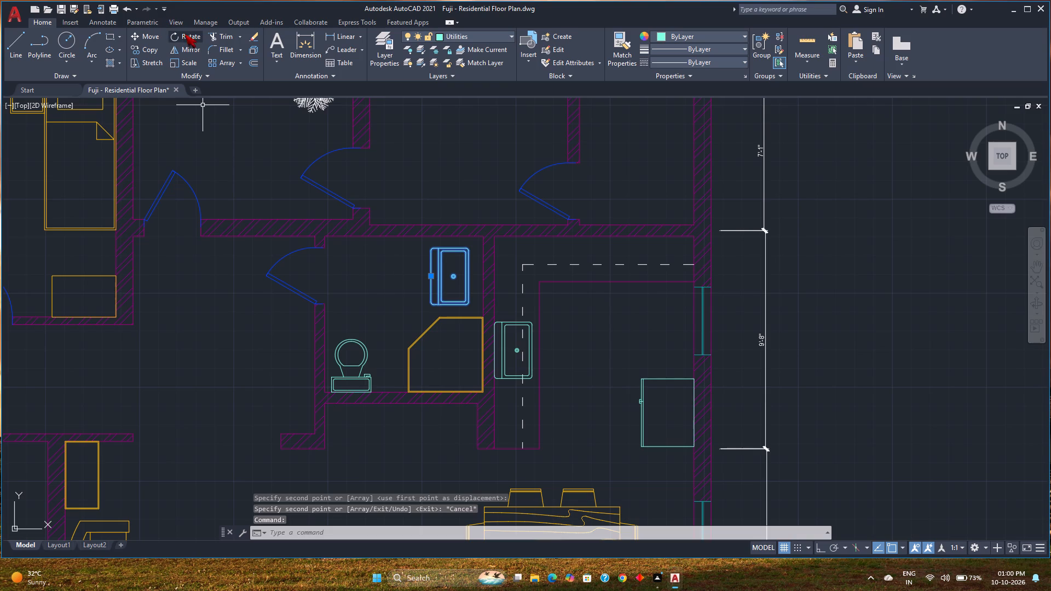
click(185, 34)
click(451, 279)
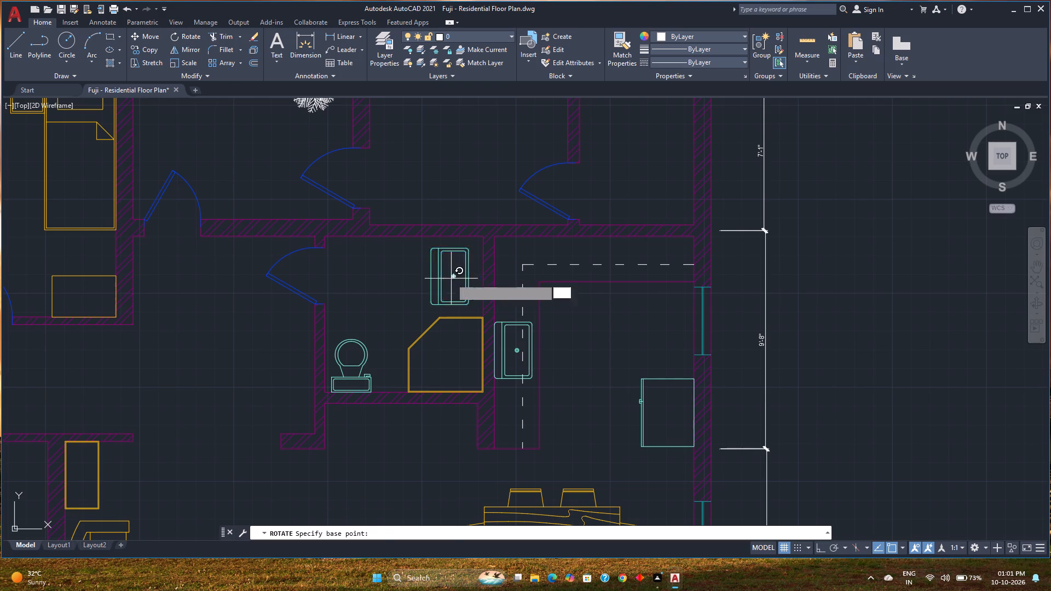
key(F8)
click(367, 267)
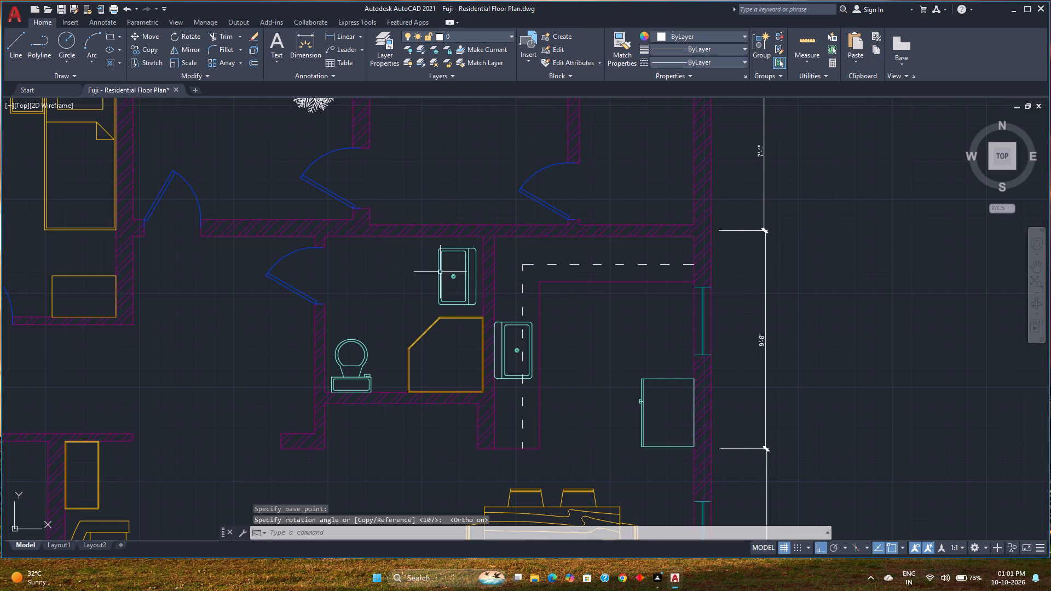
Move the rotated washbasin by its back edge midpoint flush against the northeast bathroom's east wall.
click(466, 285)
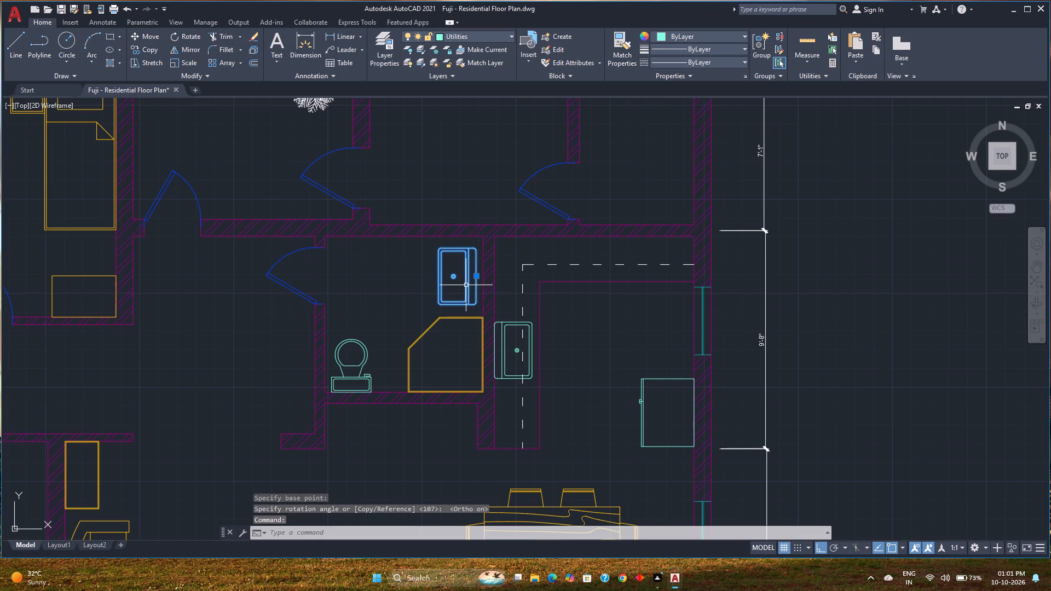
key(m)
key(Return)
scroll(471, 276, up, 1)
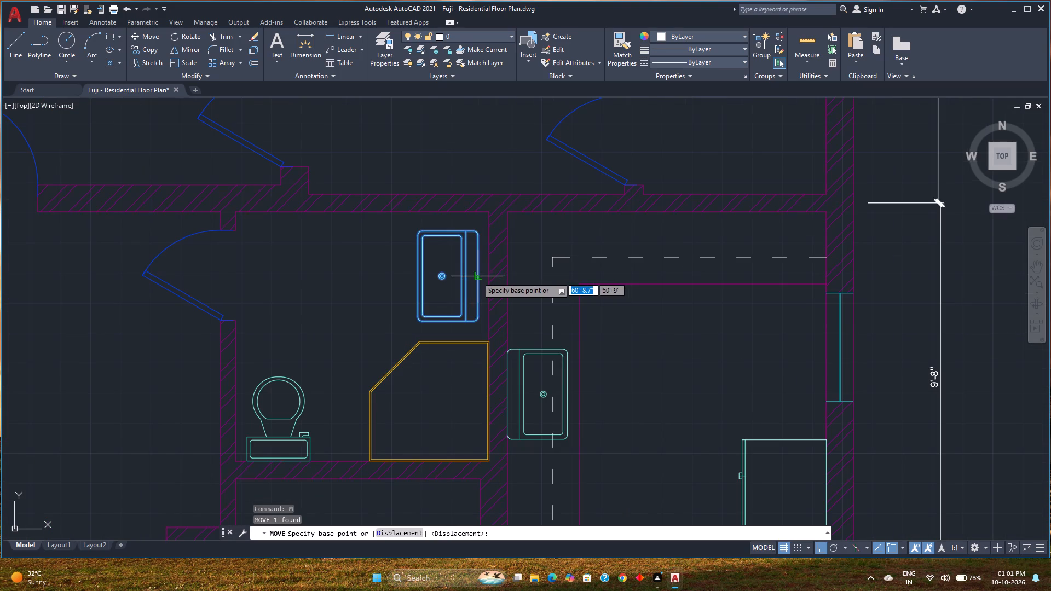
click(477, 276)
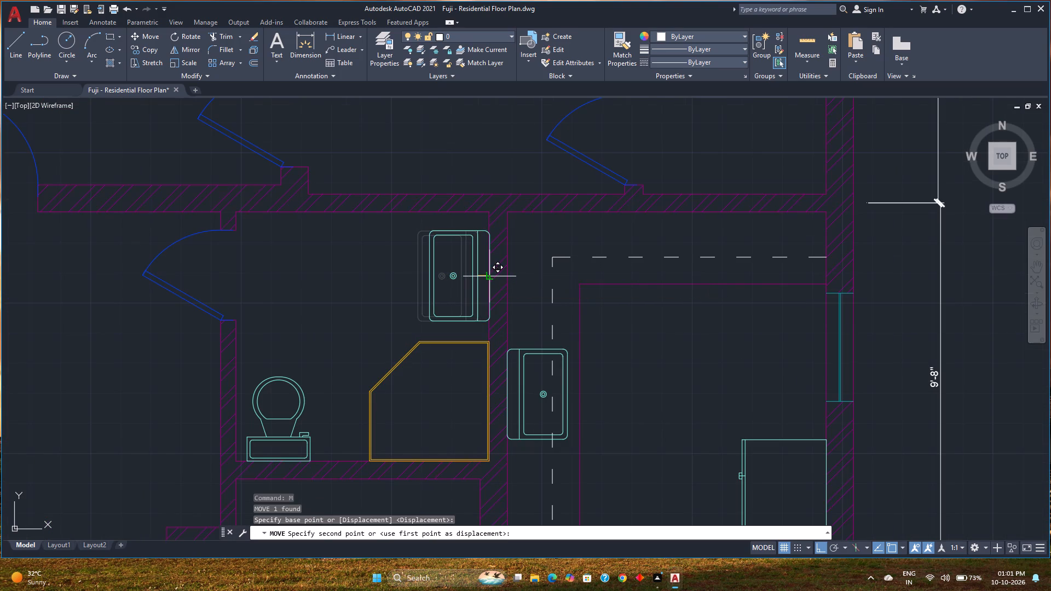
scroll(492, 276, up, 2)
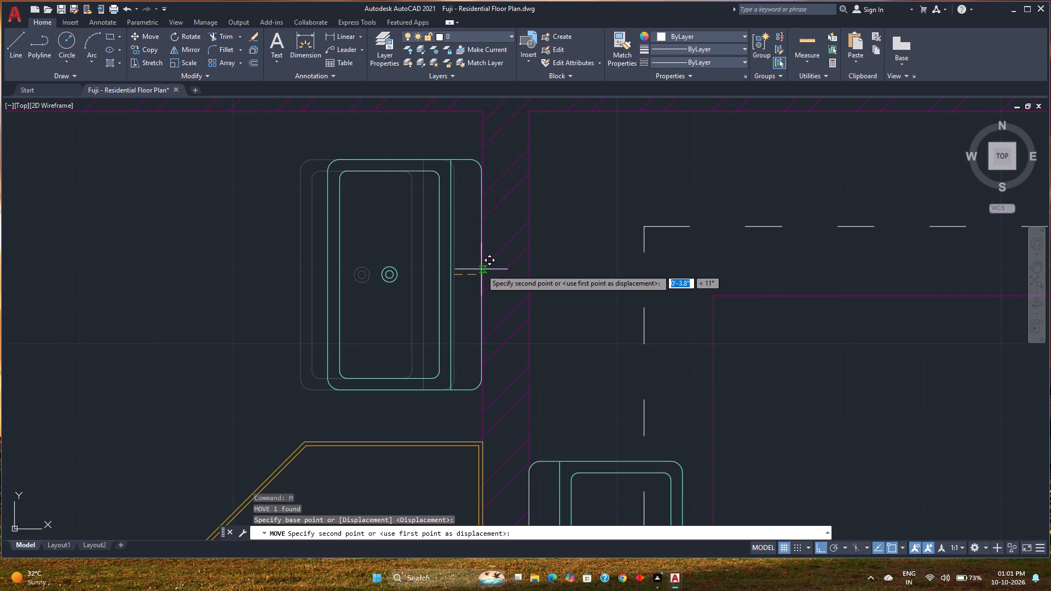
click(481, 269)
scroll(440, 322, down, 2)
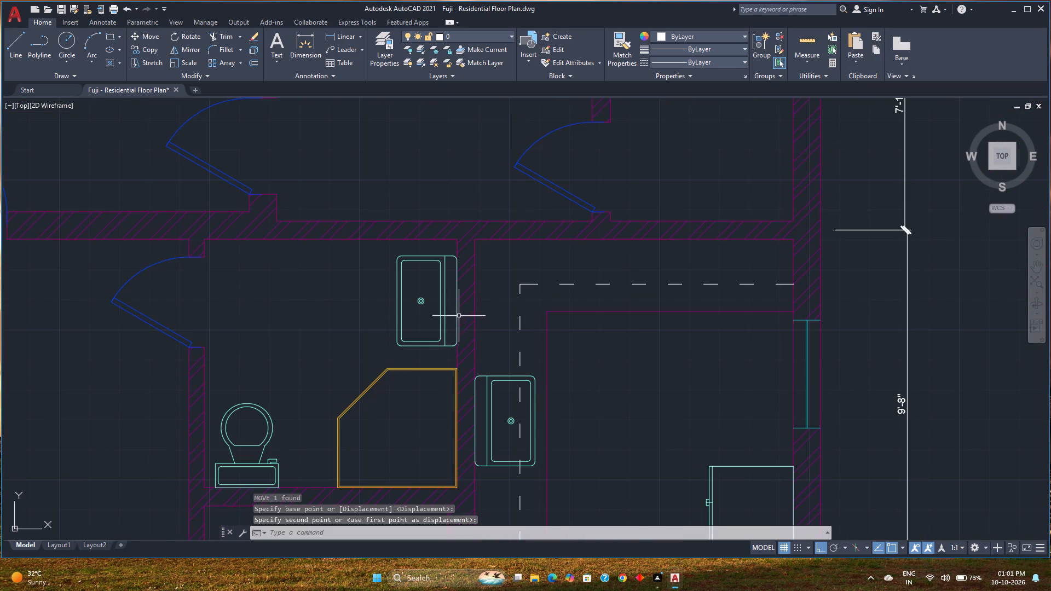
Save the drawing with the northeast bathroom's washbasin added.
scroll(518, 311, down, 1)
middle_drag(518, 311, 556, 252)
scroll(565, 251, down, 2)
middle_drag(519, 312, 621, 261)
scroll(561, 299, down, 1)
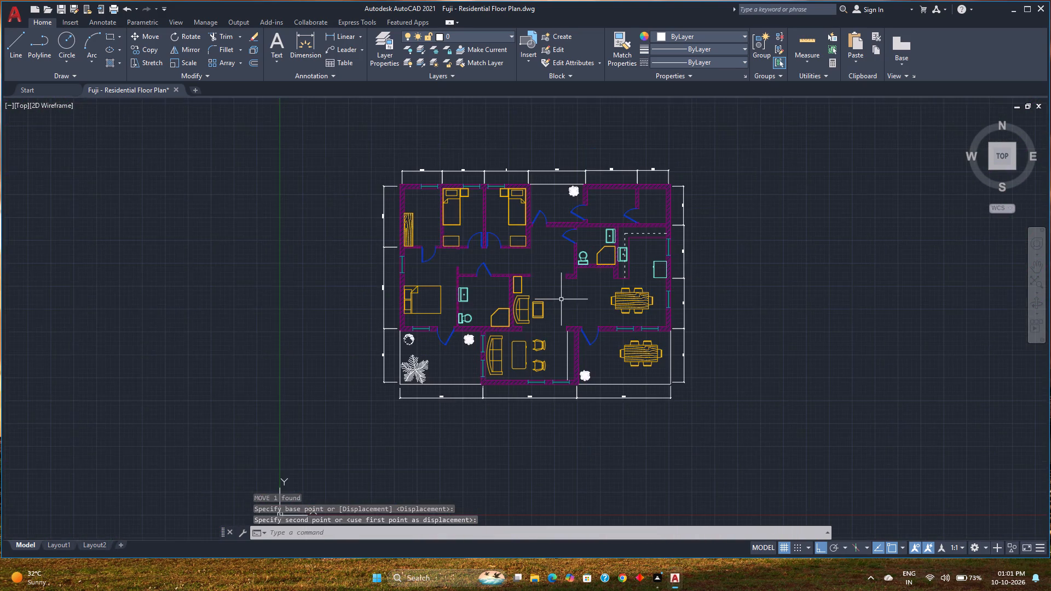
middle_drag(561, 300, 523, 306)
key(ctrl+s)
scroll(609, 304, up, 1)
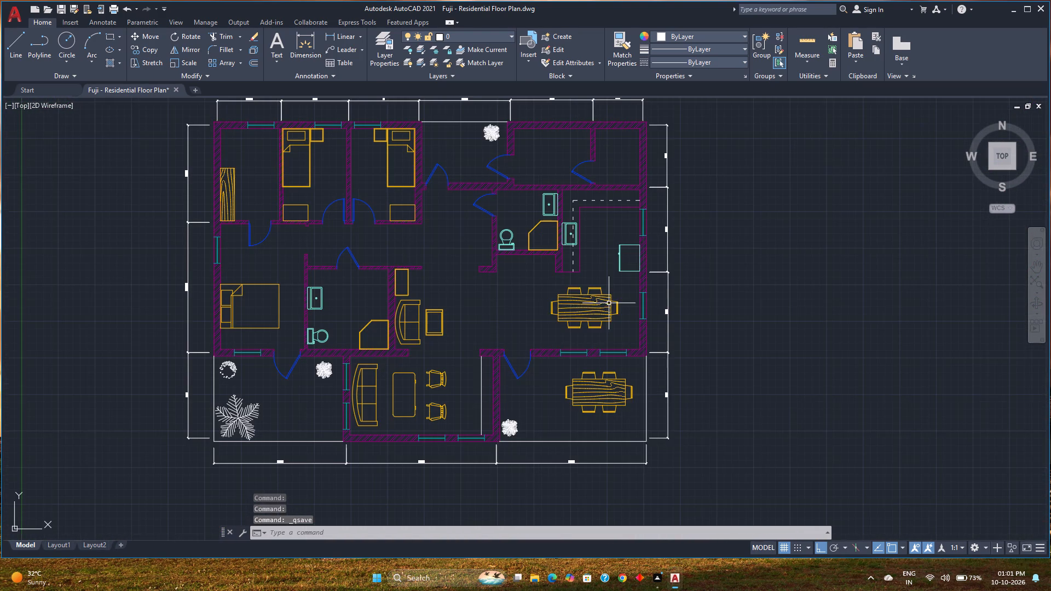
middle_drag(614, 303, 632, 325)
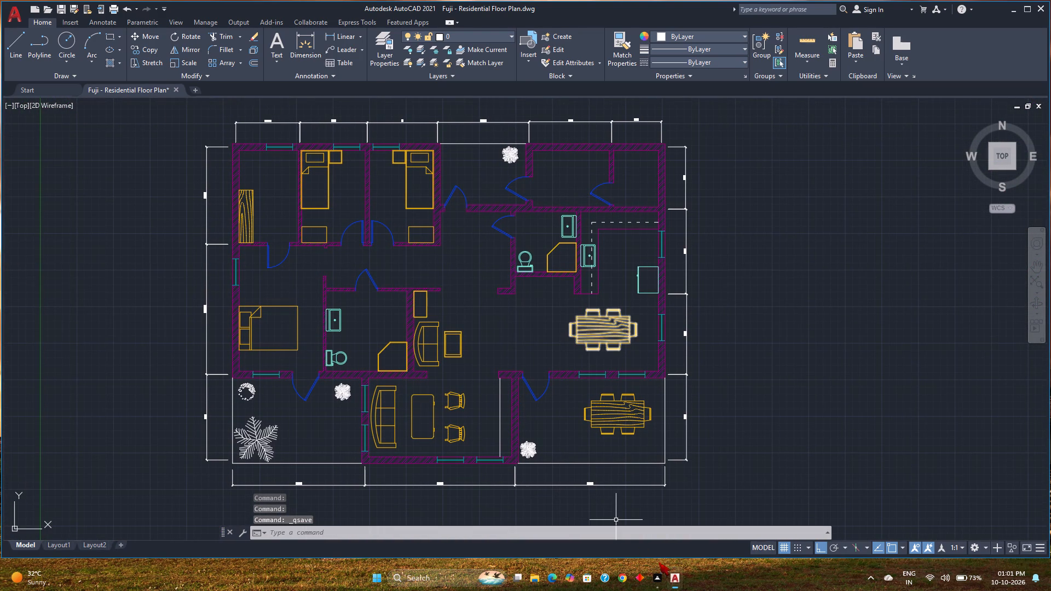
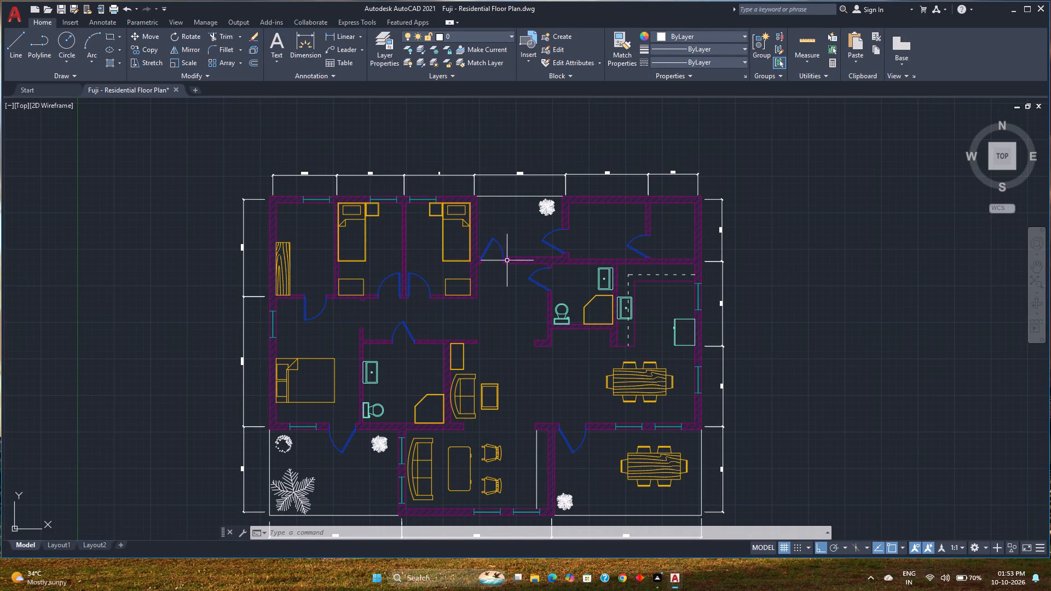
Move all the palms and shrubs on the plan to the Greenary Plants layer.
middle_drag(513, 304, 503, 254)
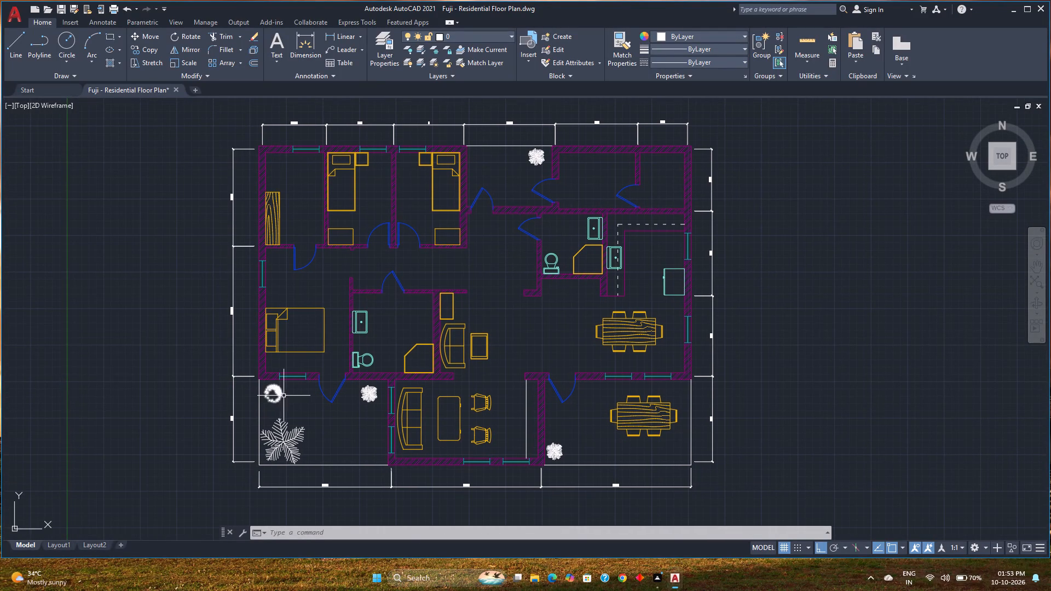
click(281, 439)
right_click(281, 439)
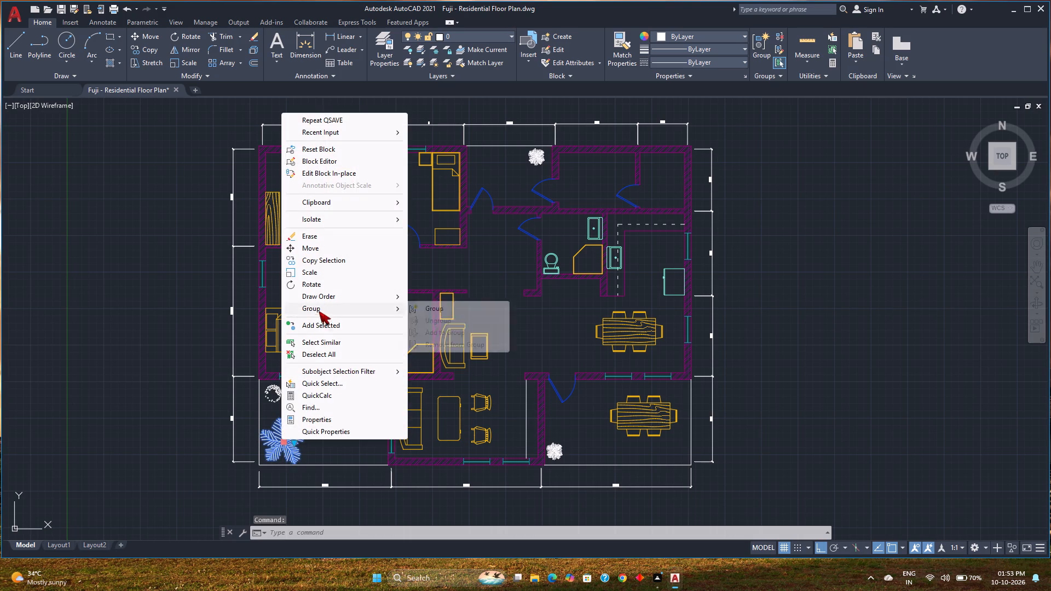
click(325, 340)
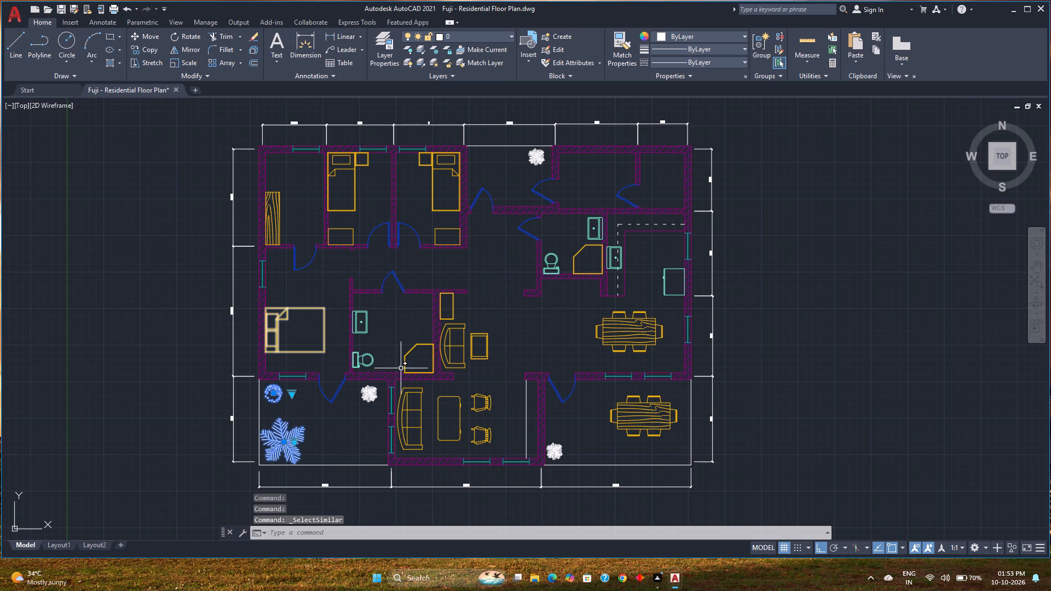
click(368, 398)
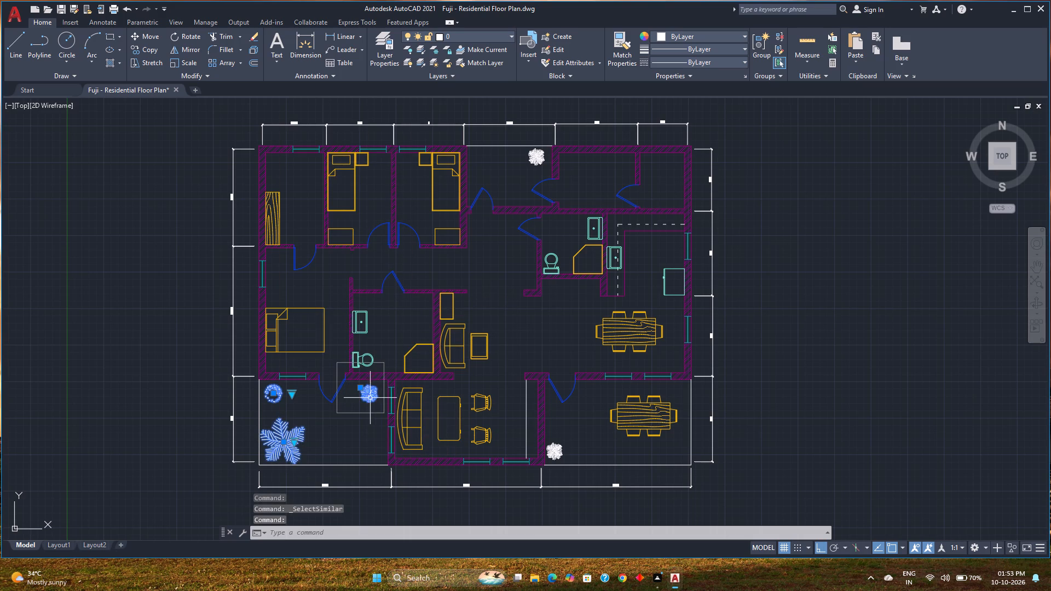
click(537, 155)
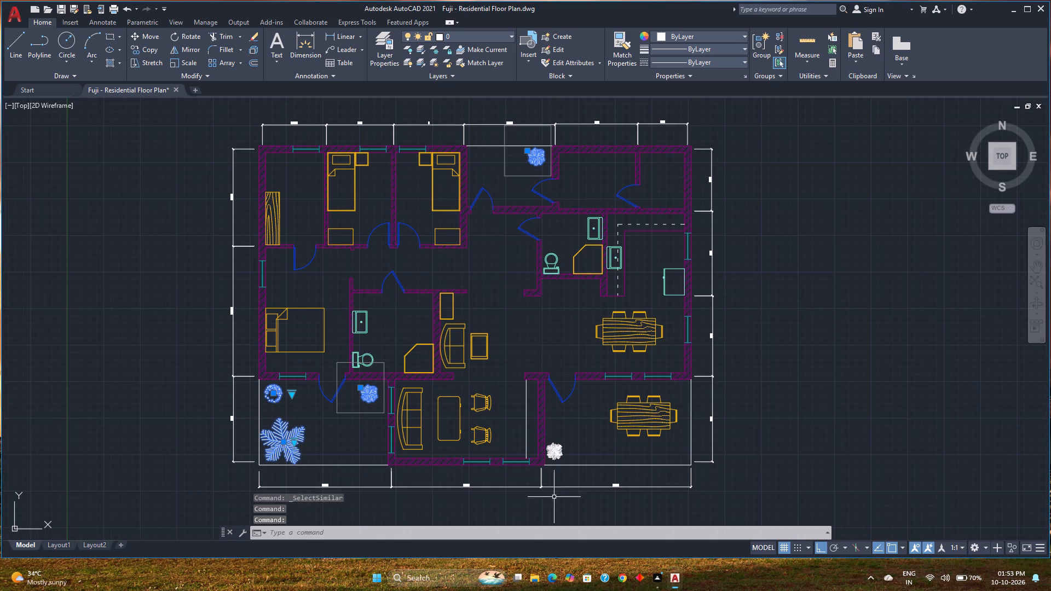
click(549, 449)
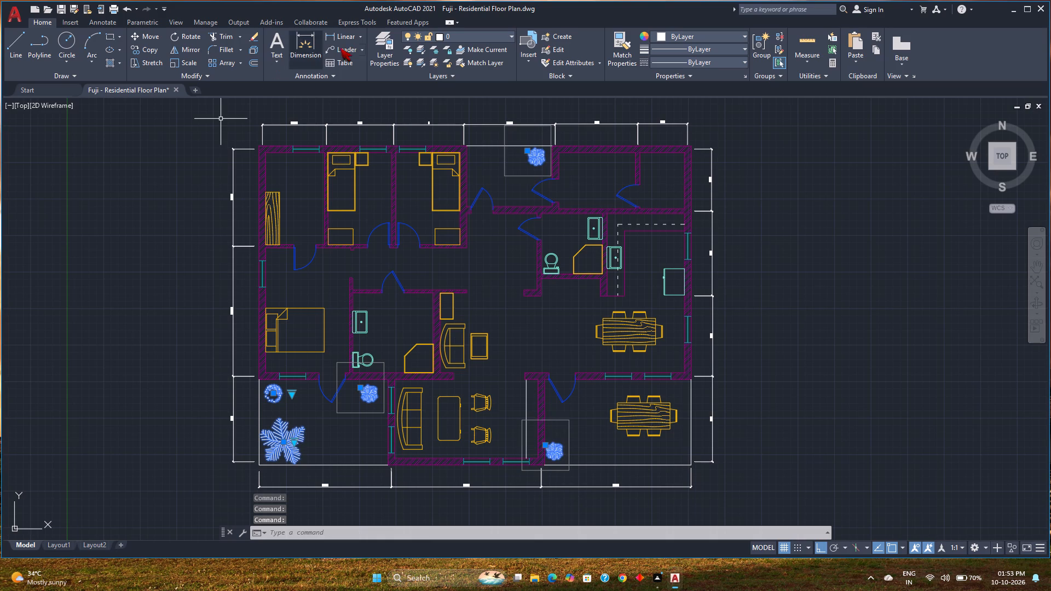
click(457, 38)
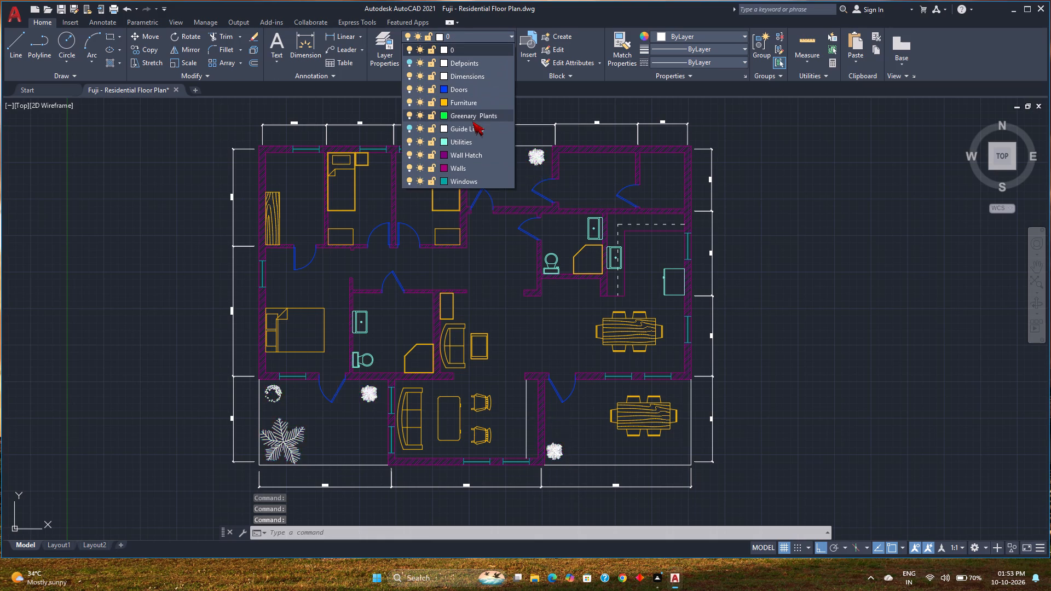
click(472, 121)
key(Escape)
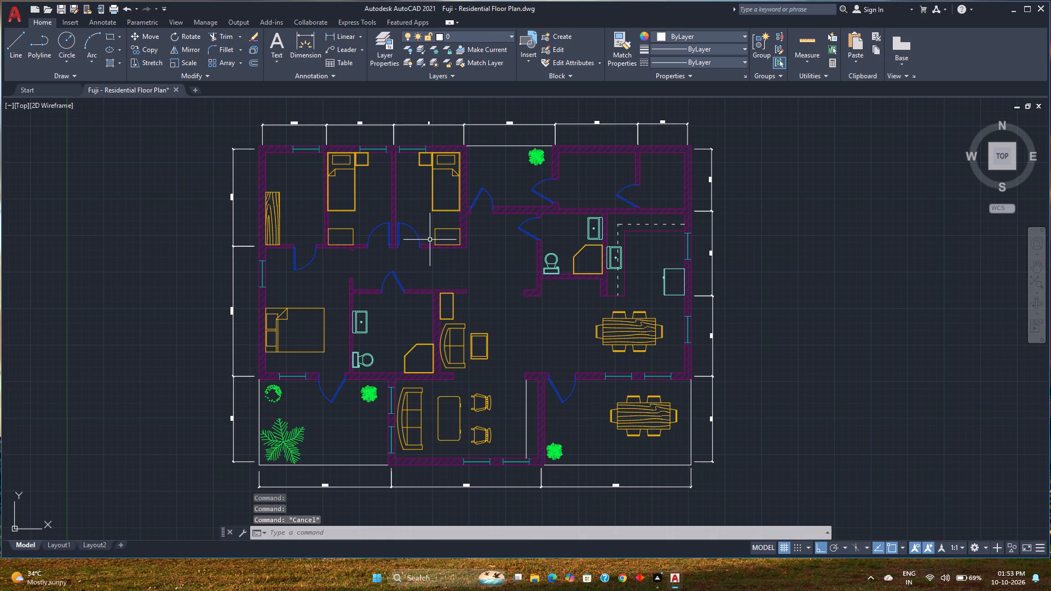
Save the drawing with the plants on their green layer.
key(ctrl+s)
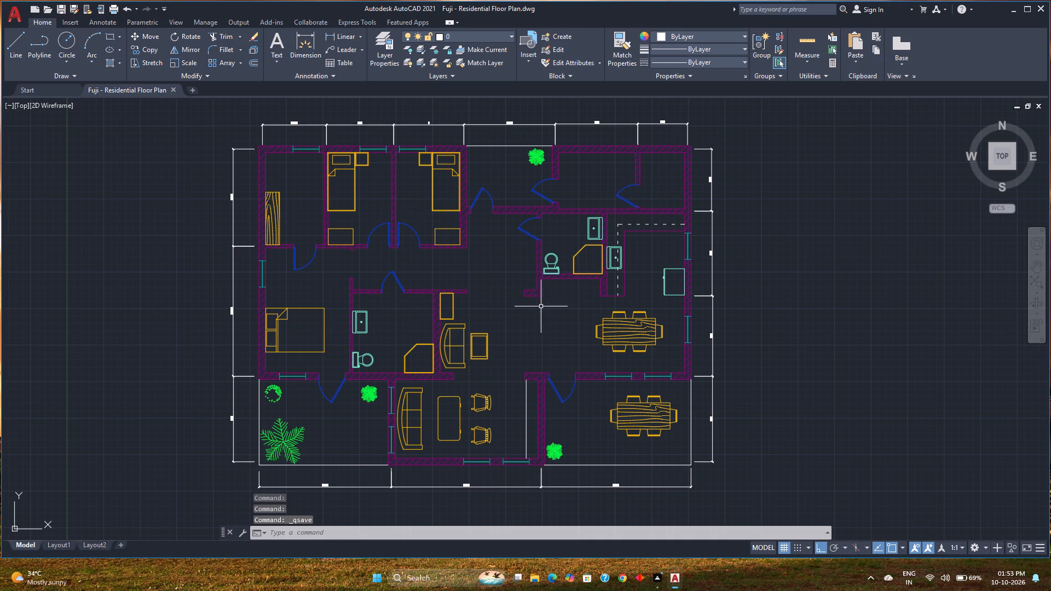
Modify the ISO-25 dimension style, raising its text height to 6".
key(d)
key(Return)
click(640, 263)
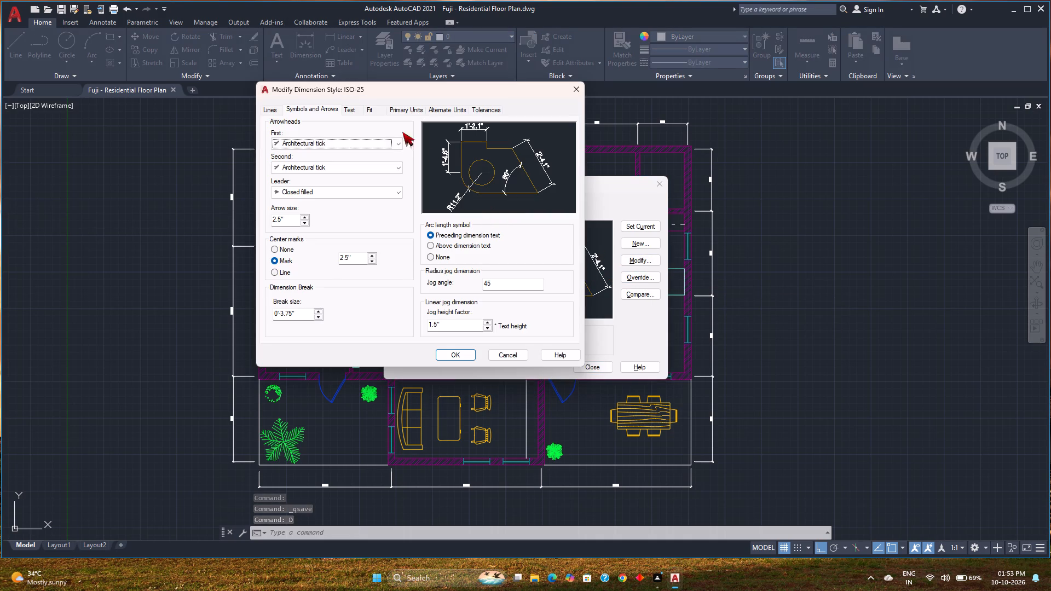
click(347, 109)
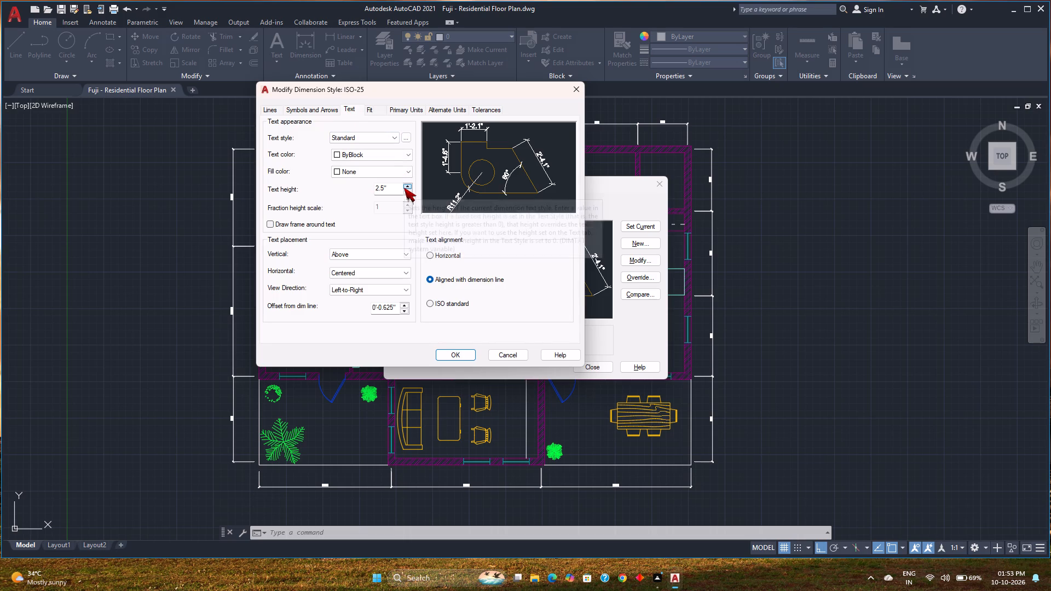
triple_click(404, 188)
click(404, 188)
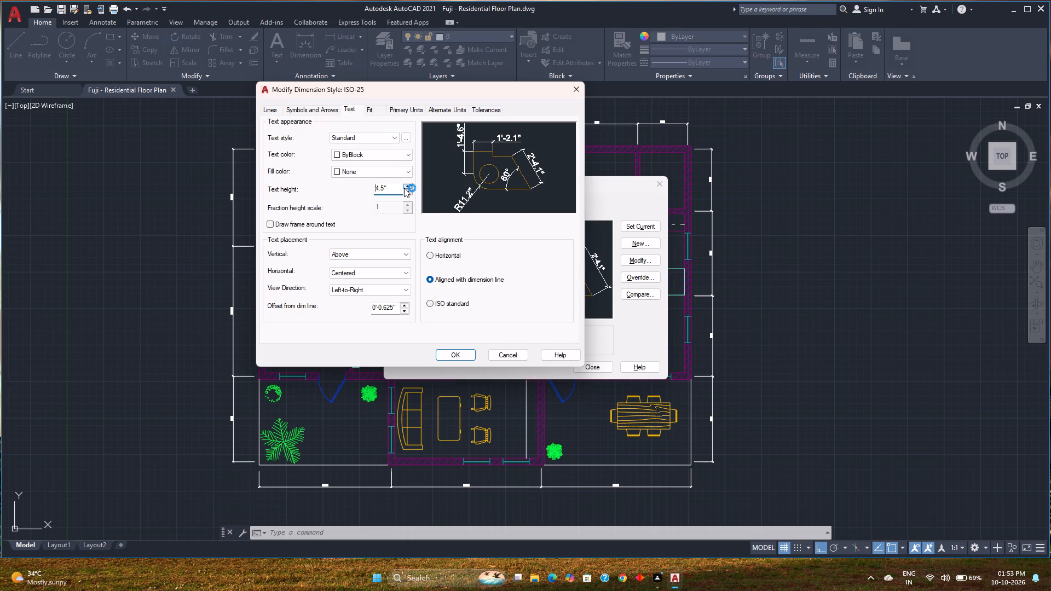
click(404, 188)
click(404, 188)
double_click(404, 188)
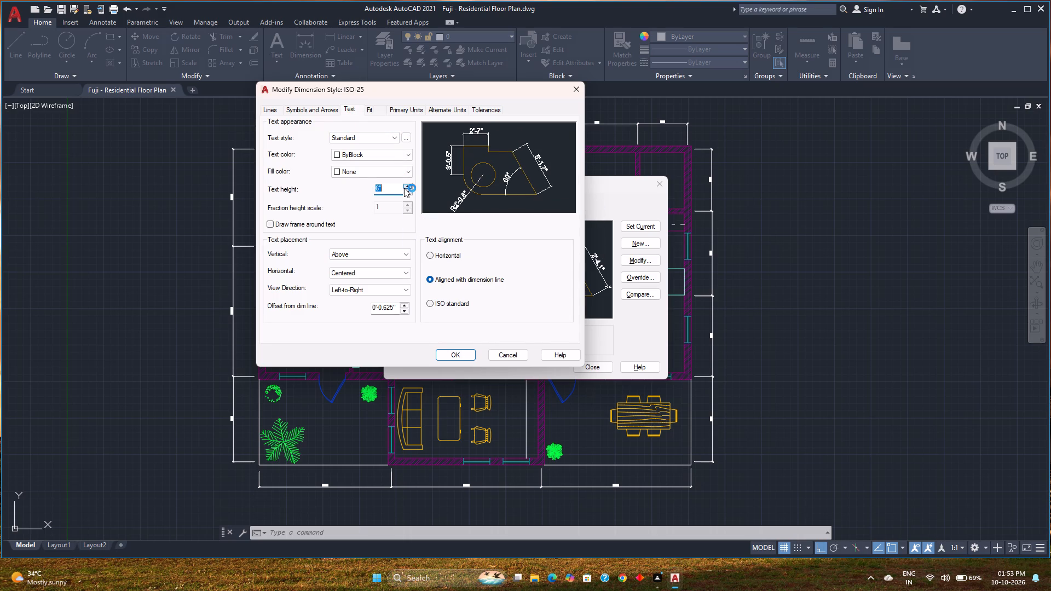
click(411, 192)
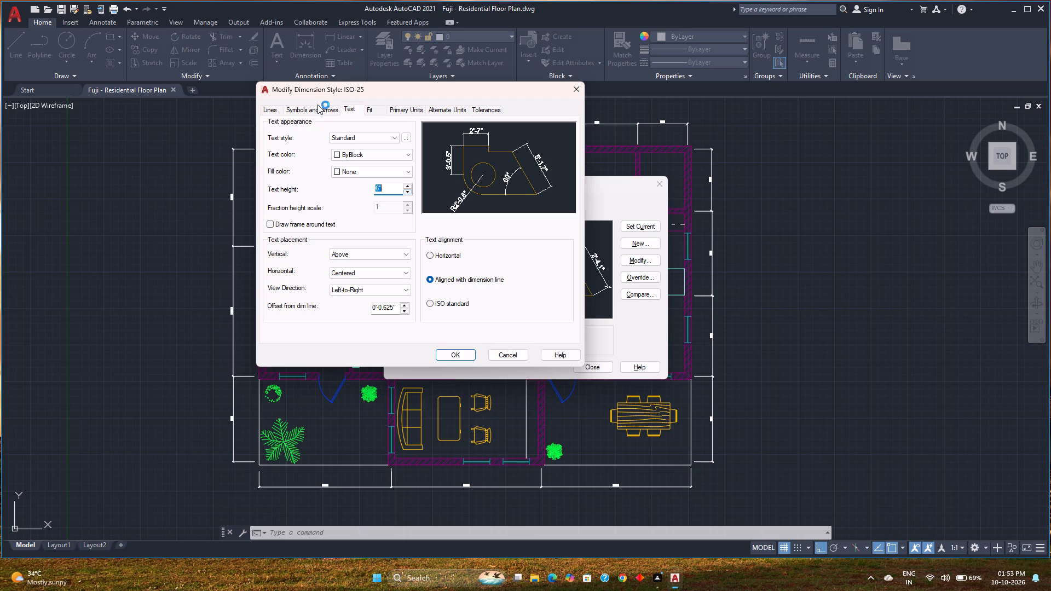
Set the dimension break size of the ISO-25 style to 3.5".
click(313, 113)
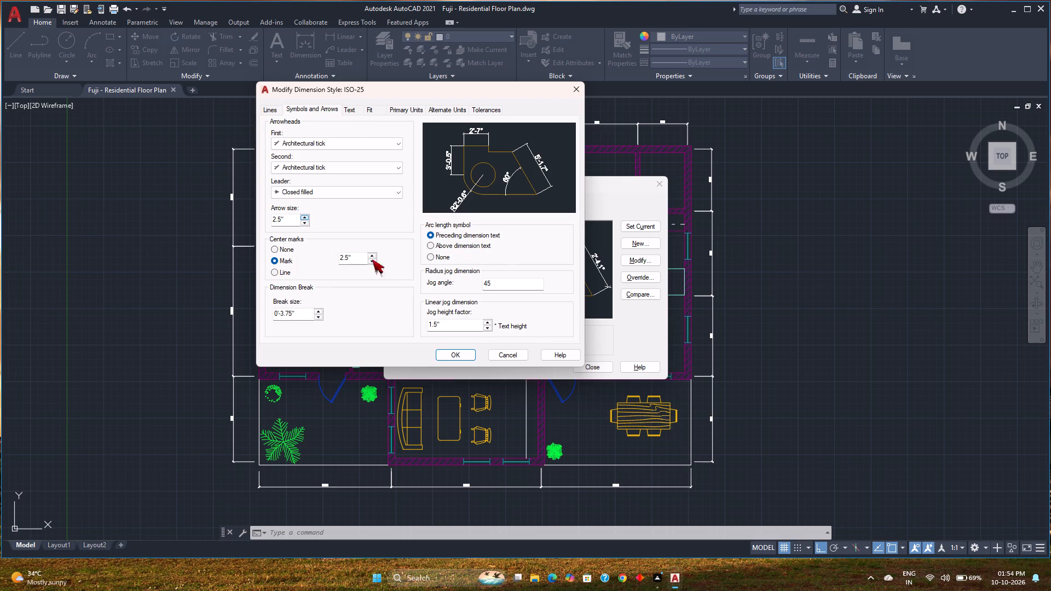
click(451, 248)
click(451, 238)
click(487, 332)
click(321, 317)
click(321, 317)
triple_click(321, 317)
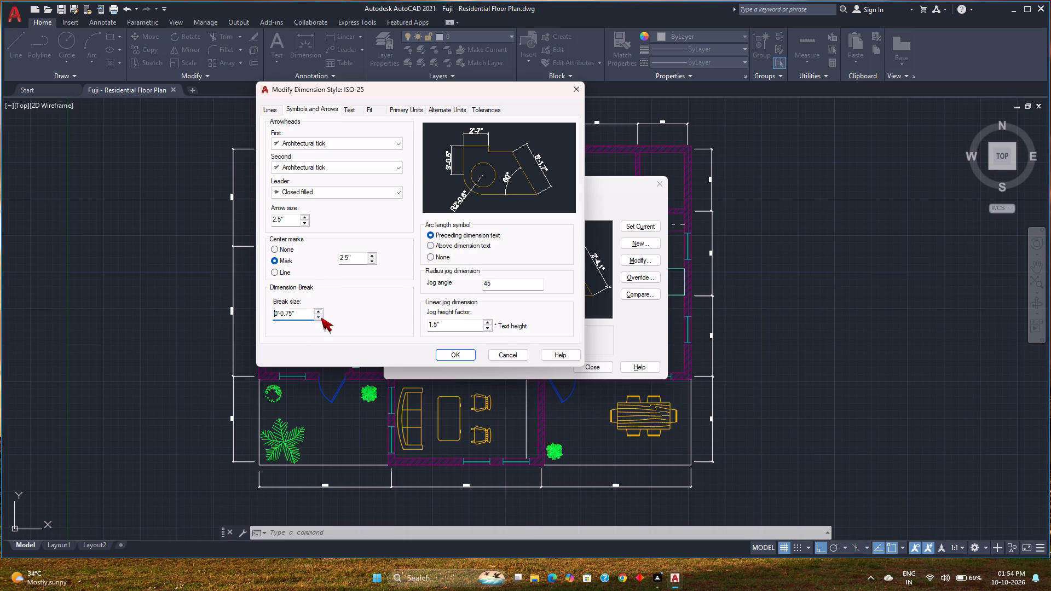
click(321, 317)
double_click(321, 317)
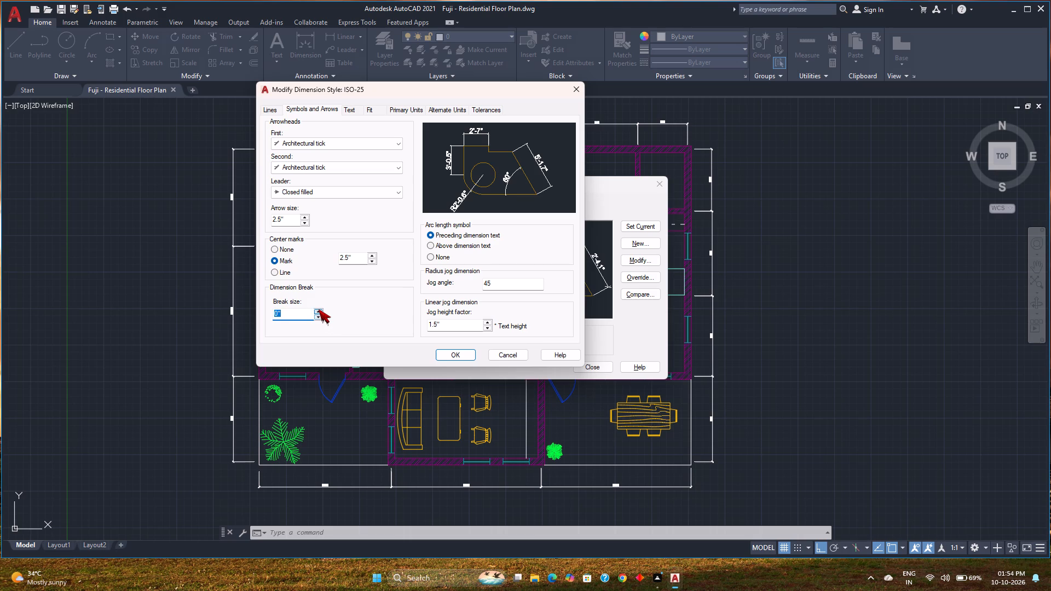
triple_click(319, 309)
triple_click(319, 309)
click(319, 309)
Set the dimension arrow size to 3" and the center mark size to 1.5", keeping the Mark type.
click(285, 273)
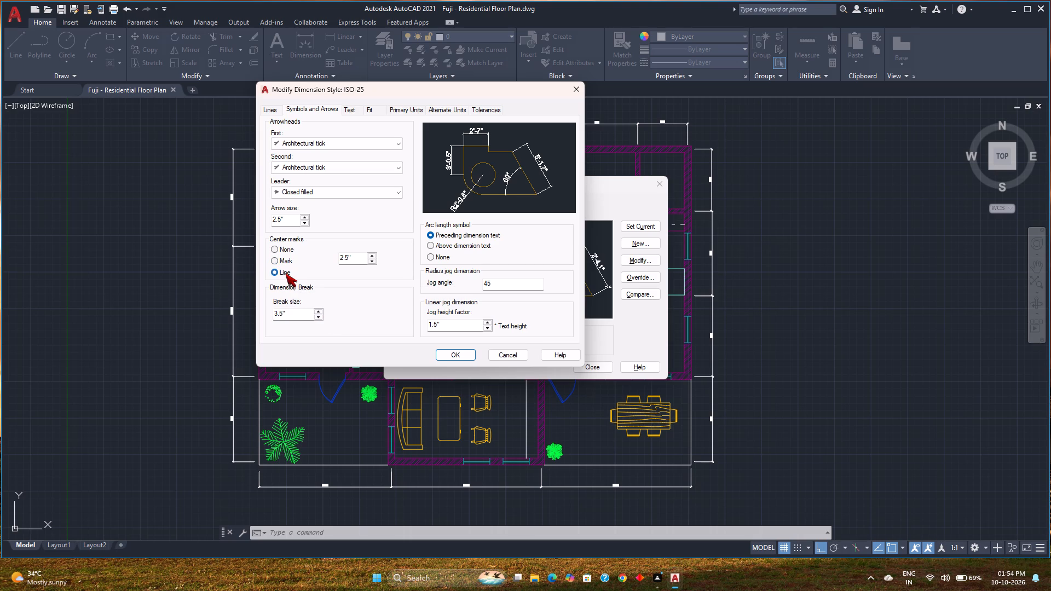
click(281, 263)
click(304, 218)
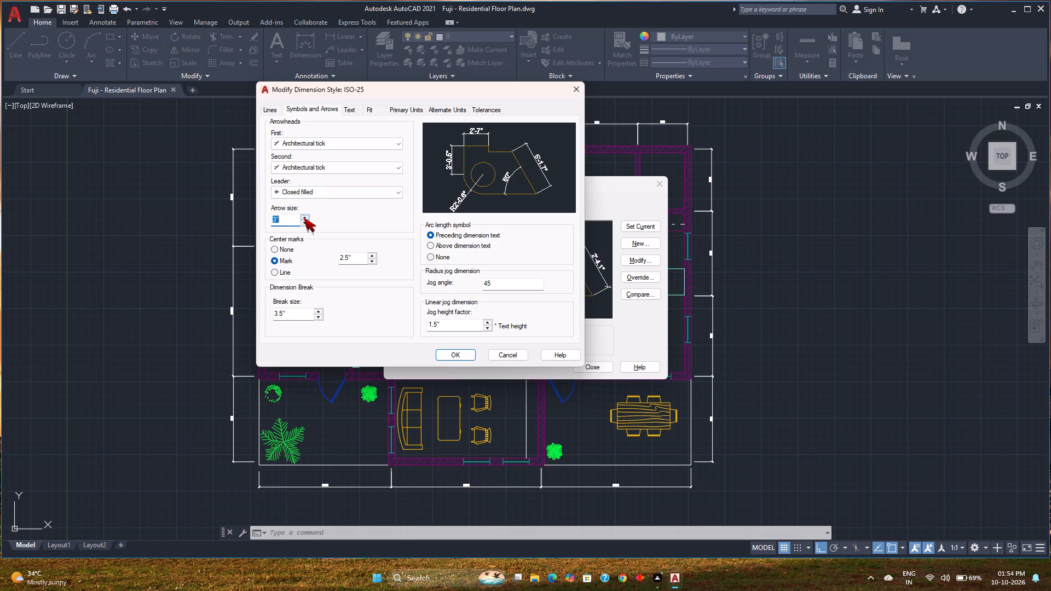
click(376, 260)
double_click(376, 260)
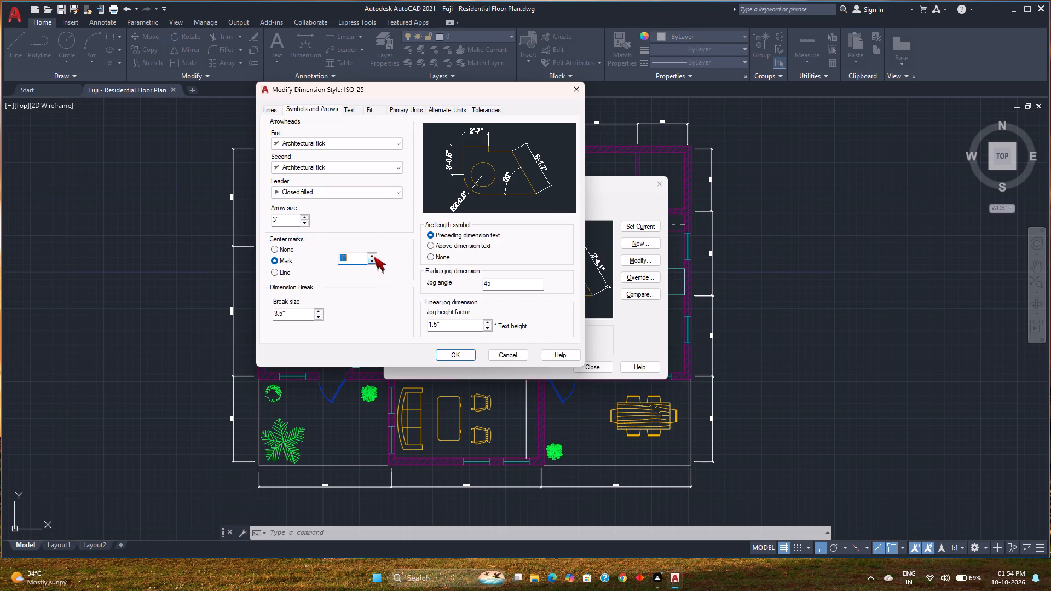
click(373, 256)
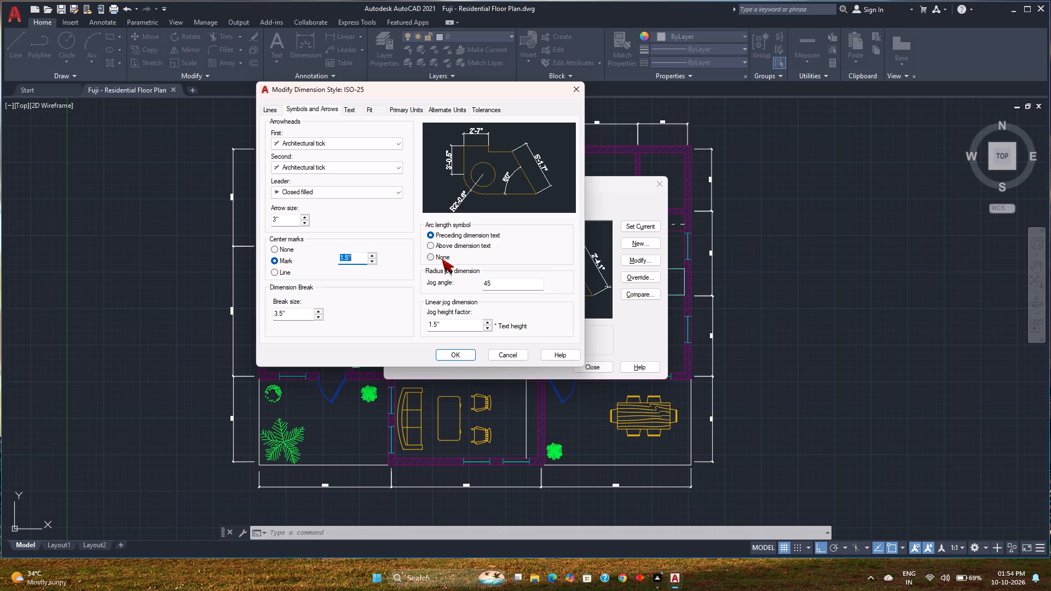
Place the arc length symbol above the dimension text, leaving center marks set to Mark.
click(442, 259)
click(436, 249)
click(279, 273)
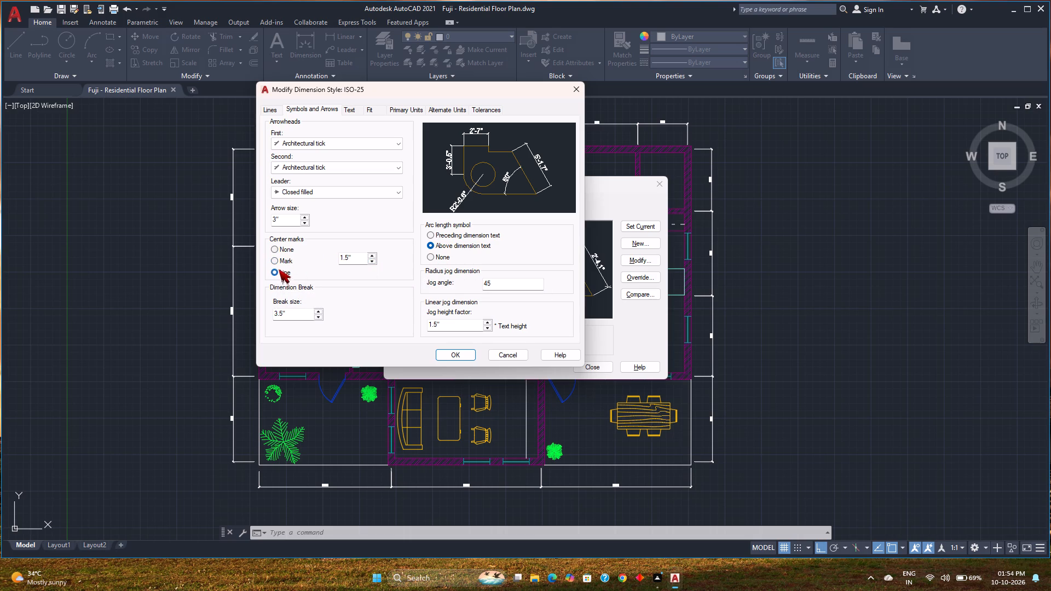
click(283, 262)
Enable fixed length extension lines for the ISO-25 style, with a length of 2".
click(273, 110)
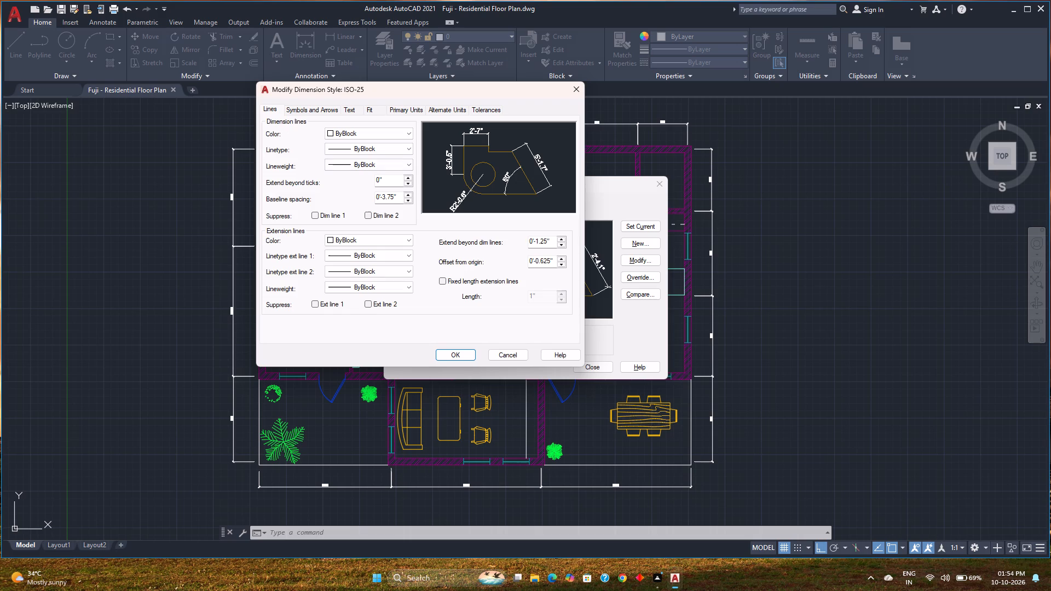
click(448, 283)
triple_click(561, 296)
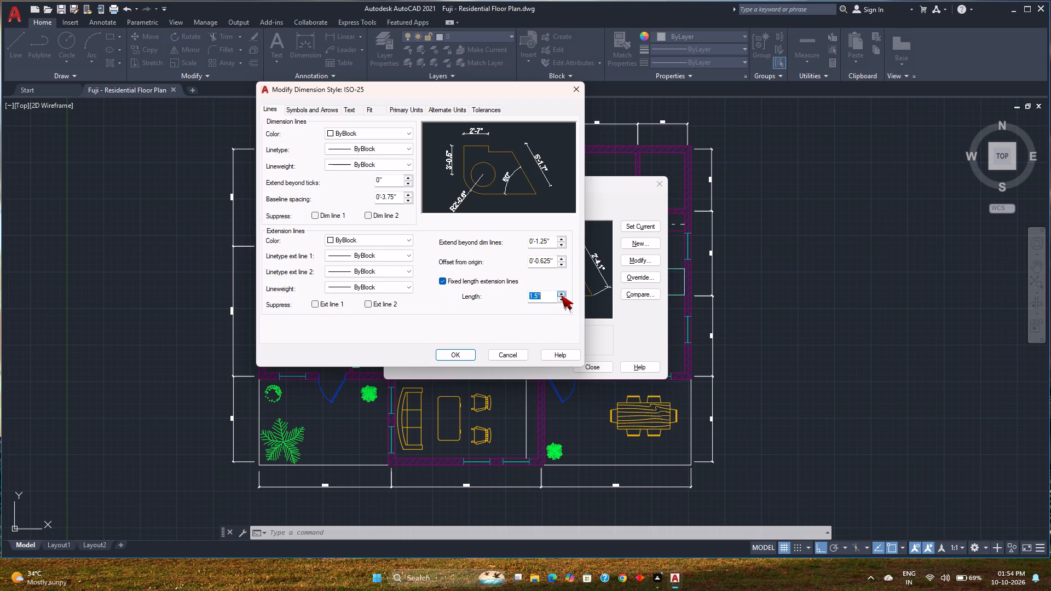
triple_click(561, 296)
click(561, 296)
triple_click(561, 296)
triple_click(562, 299)
click(563, 299)
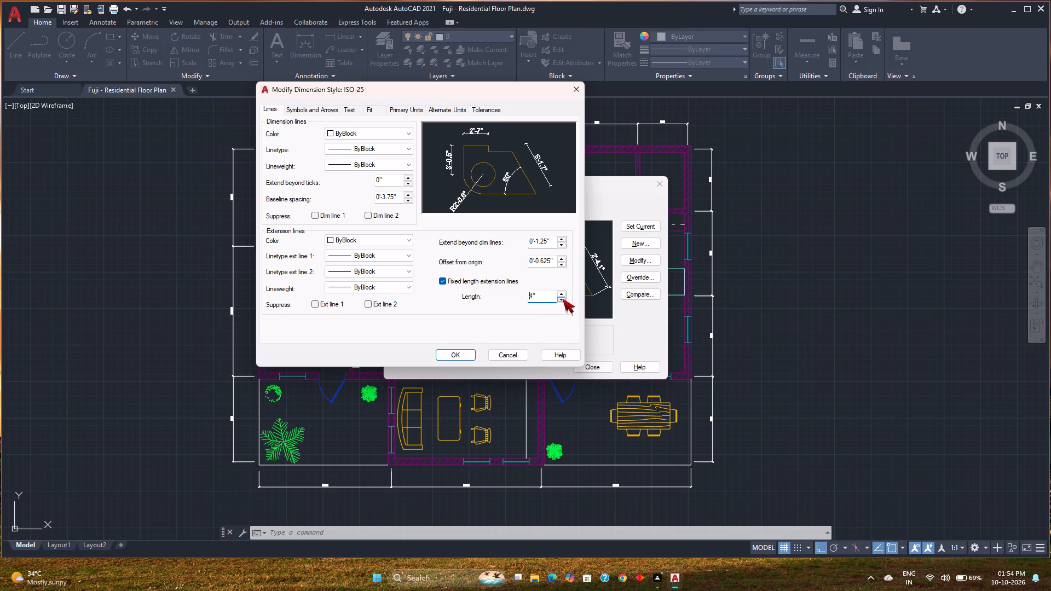
triple_click(563, 299)
click(563, 299)
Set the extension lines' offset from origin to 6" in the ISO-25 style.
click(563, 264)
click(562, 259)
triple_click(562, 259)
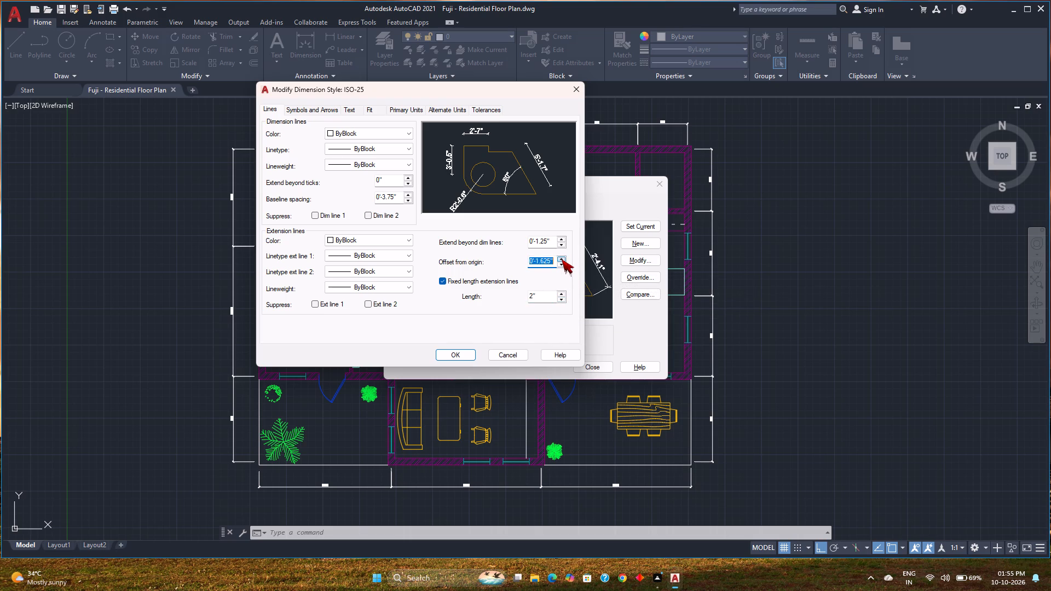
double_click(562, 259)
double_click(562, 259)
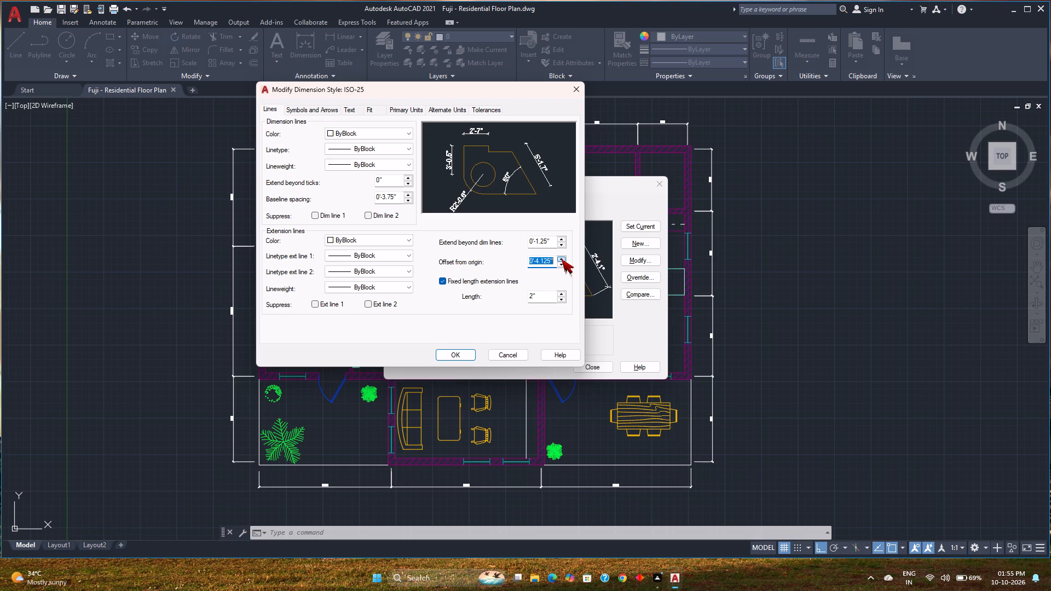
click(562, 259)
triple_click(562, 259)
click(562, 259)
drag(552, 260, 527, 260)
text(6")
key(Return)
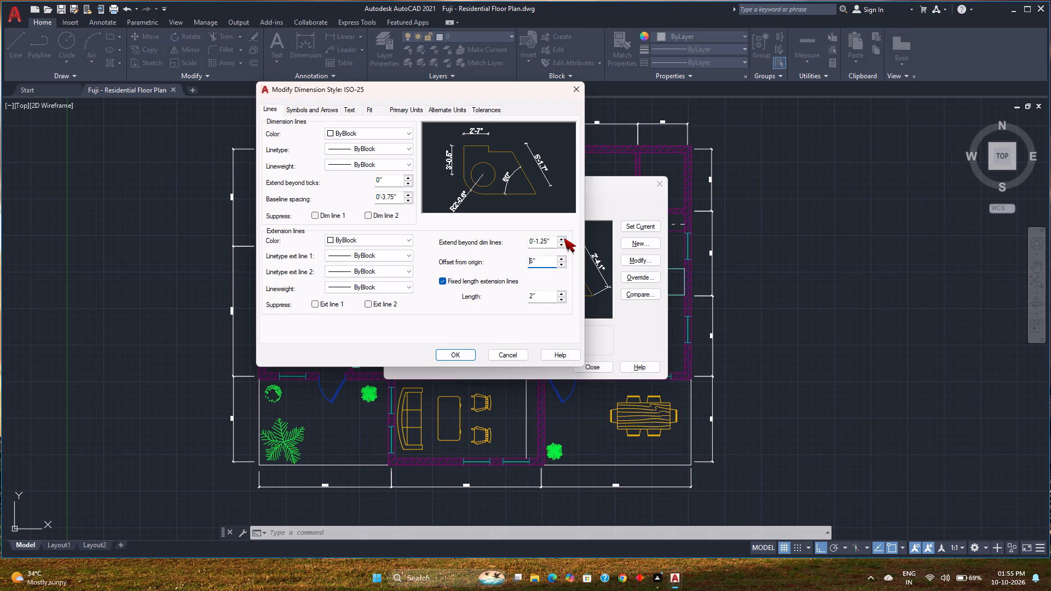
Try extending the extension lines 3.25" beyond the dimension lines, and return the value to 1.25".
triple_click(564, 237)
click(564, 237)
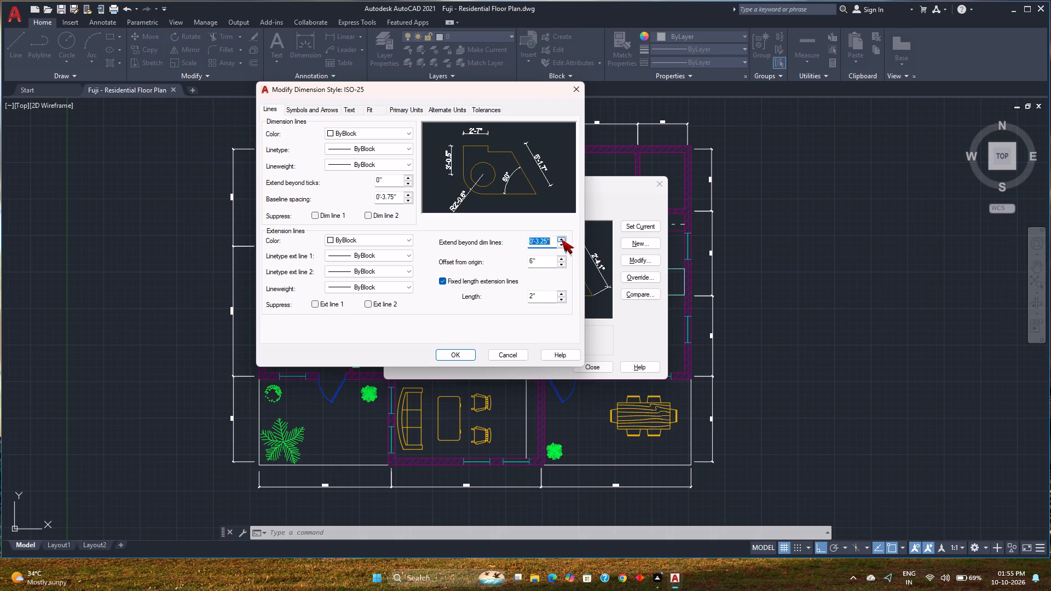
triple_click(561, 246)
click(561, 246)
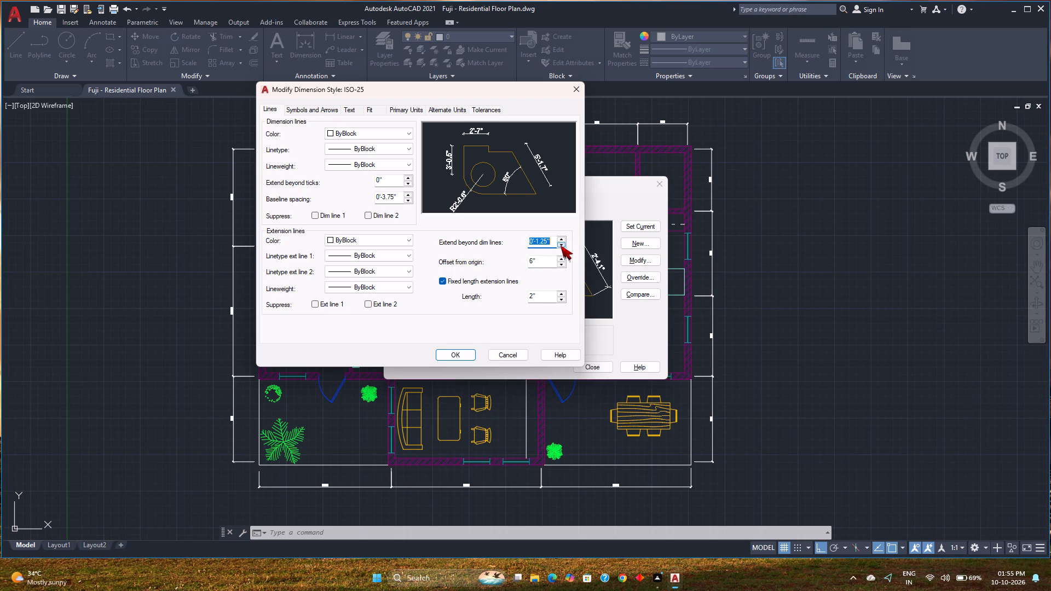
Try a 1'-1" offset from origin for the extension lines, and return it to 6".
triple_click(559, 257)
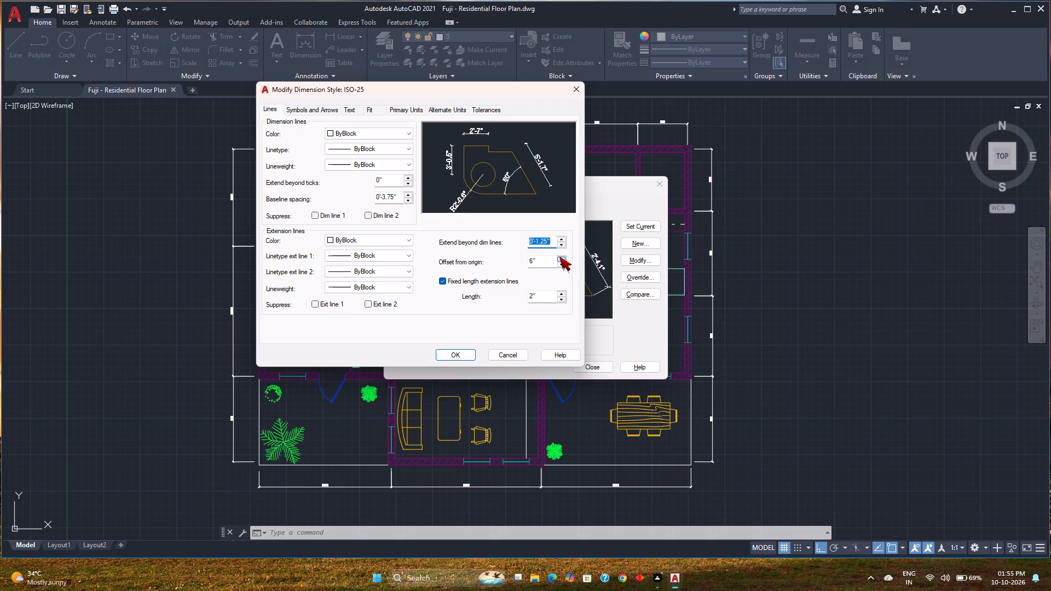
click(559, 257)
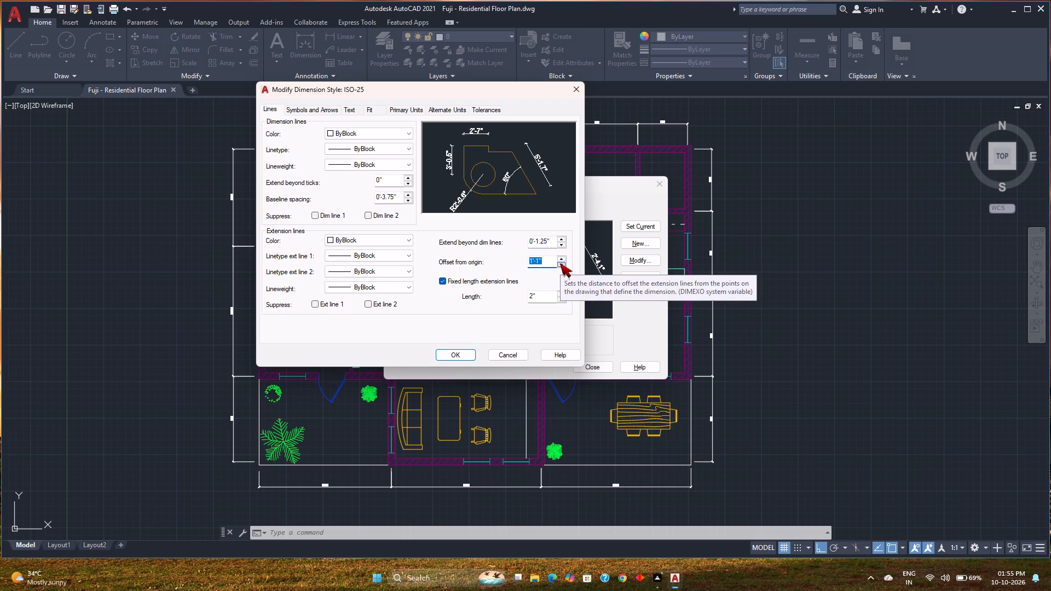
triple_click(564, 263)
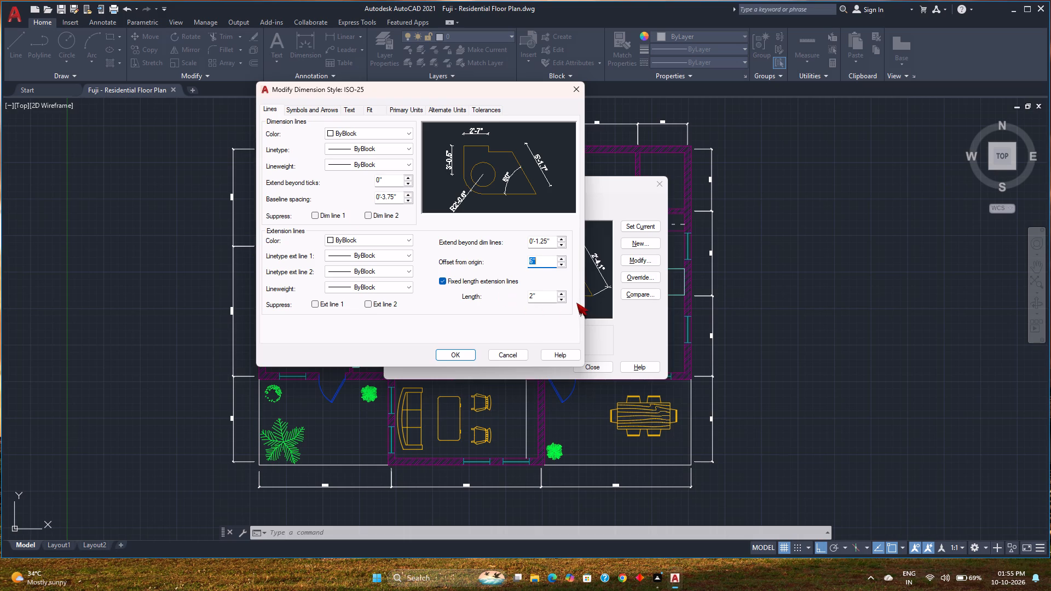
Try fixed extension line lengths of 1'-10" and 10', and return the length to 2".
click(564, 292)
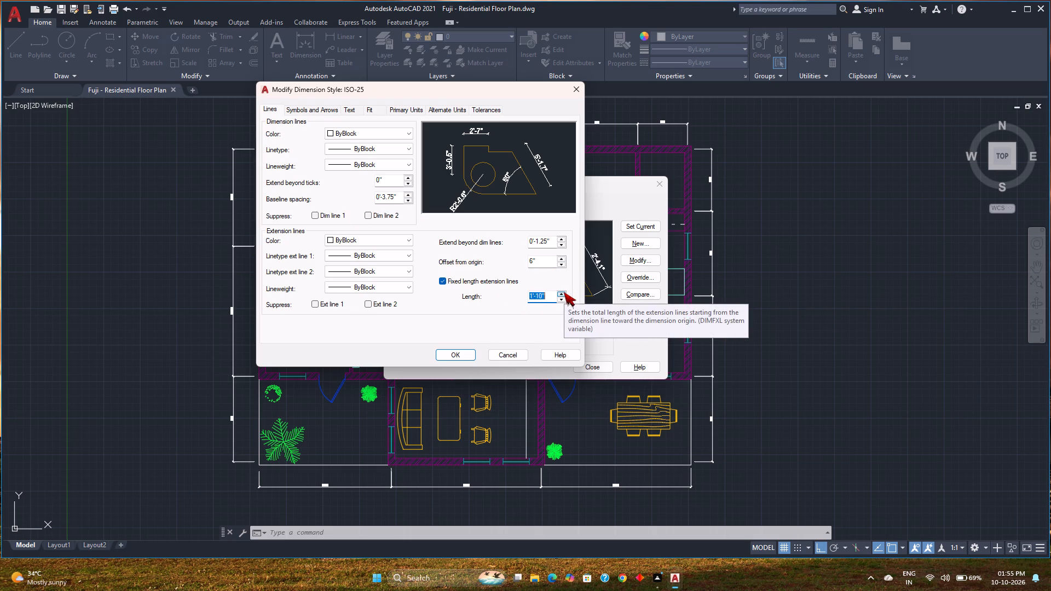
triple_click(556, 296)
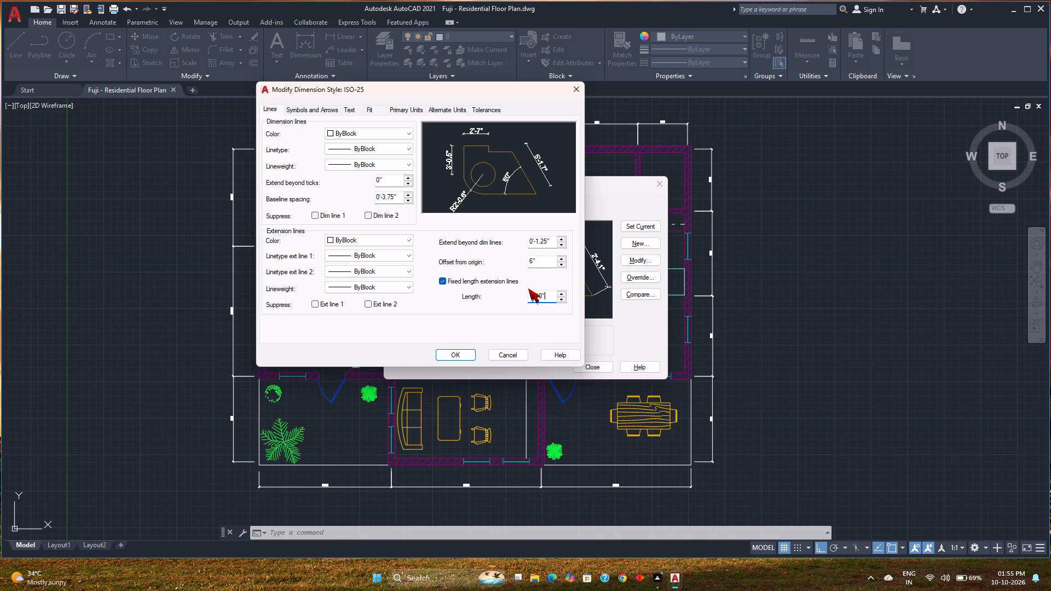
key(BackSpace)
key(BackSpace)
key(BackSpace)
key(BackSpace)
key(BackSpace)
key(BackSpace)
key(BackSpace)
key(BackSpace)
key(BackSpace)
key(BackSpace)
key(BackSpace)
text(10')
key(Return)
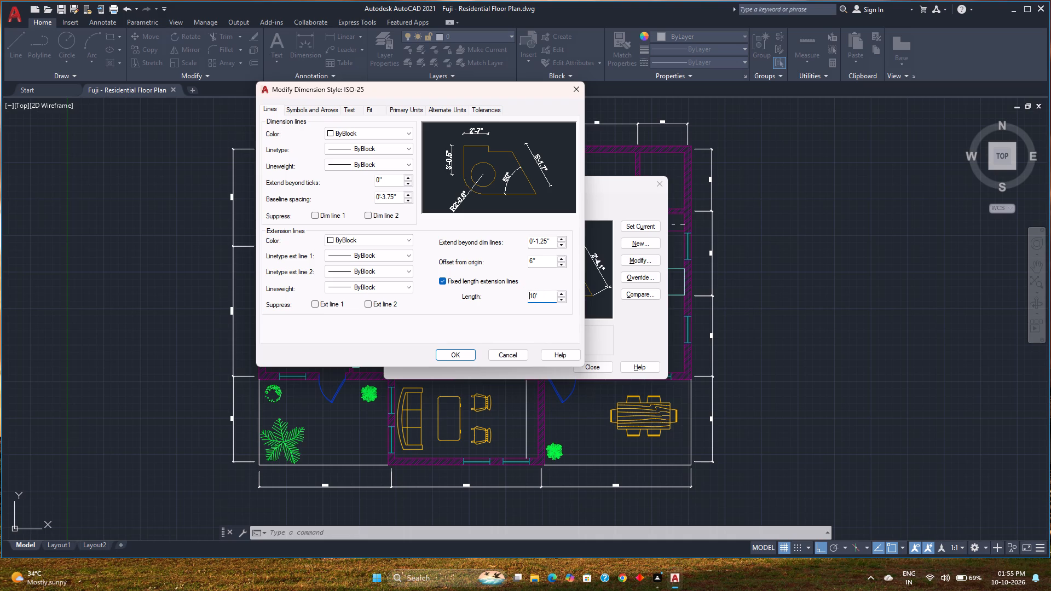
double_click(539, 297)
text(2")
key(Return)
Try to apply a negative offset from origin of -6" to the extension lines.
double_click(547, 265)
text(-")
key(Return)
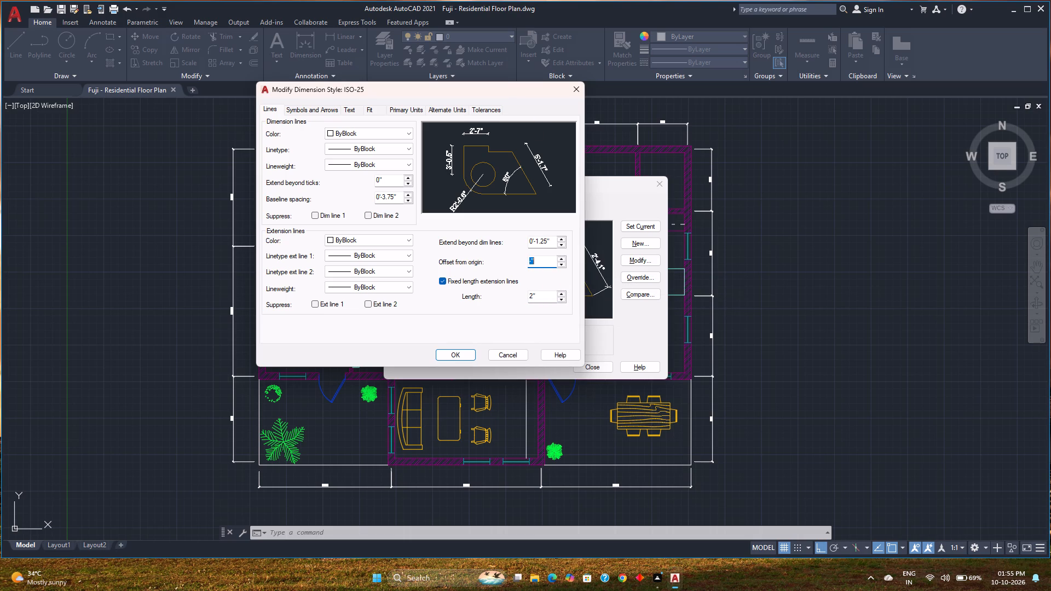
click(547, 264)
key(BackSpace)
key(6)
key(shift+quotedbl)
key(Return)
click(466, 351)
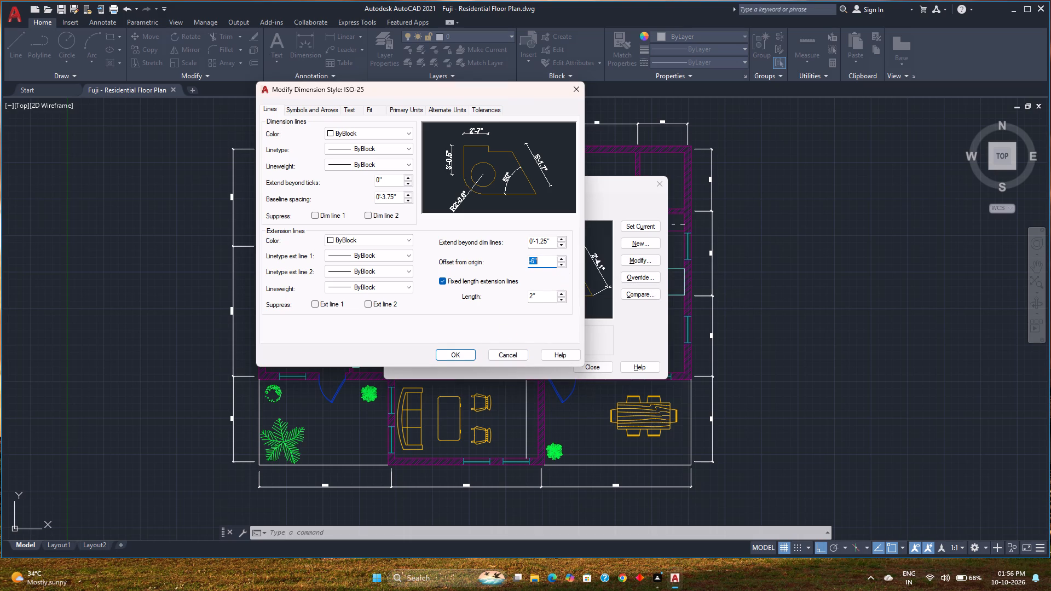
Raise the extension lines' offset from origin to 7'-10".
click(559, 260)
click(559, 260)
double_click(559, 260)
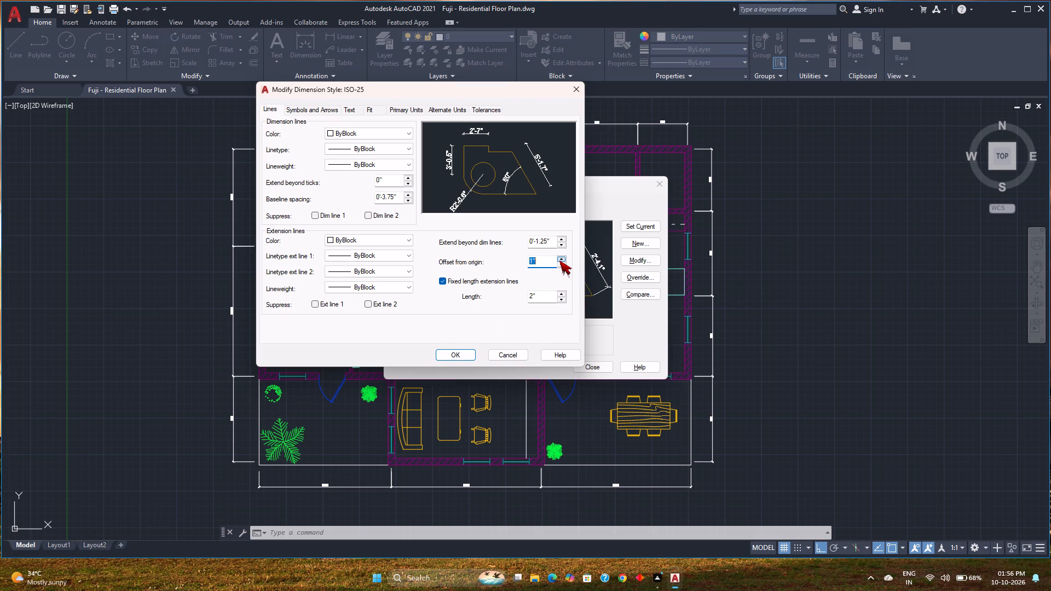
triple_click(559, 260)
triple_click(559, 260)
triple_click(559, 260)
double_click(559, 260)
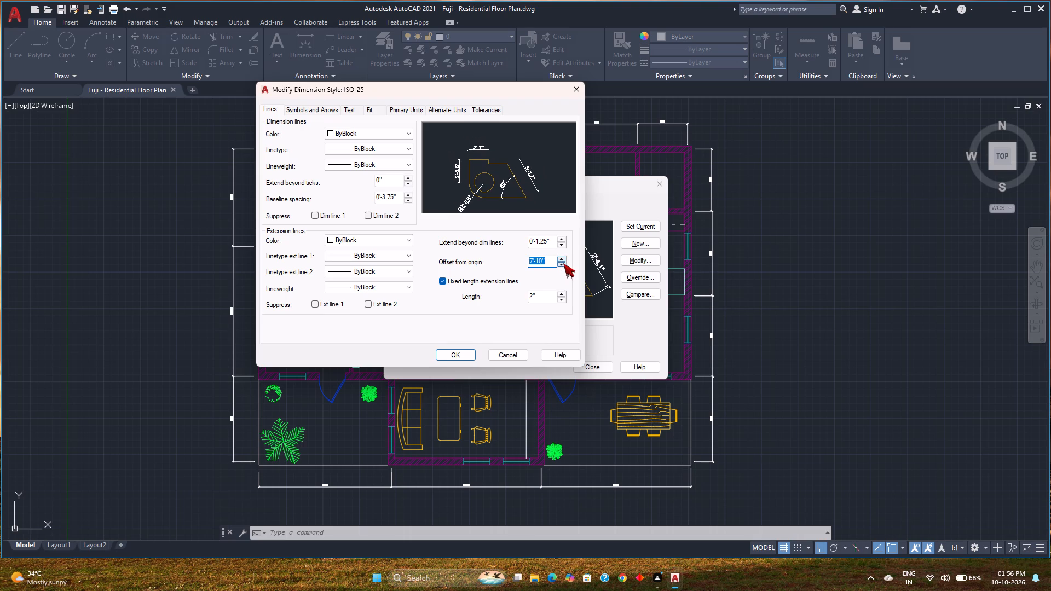
Set the extension lines' offset from origin to 6", apply the ISO-25 changes and return to the drawing.
click(563, 266)
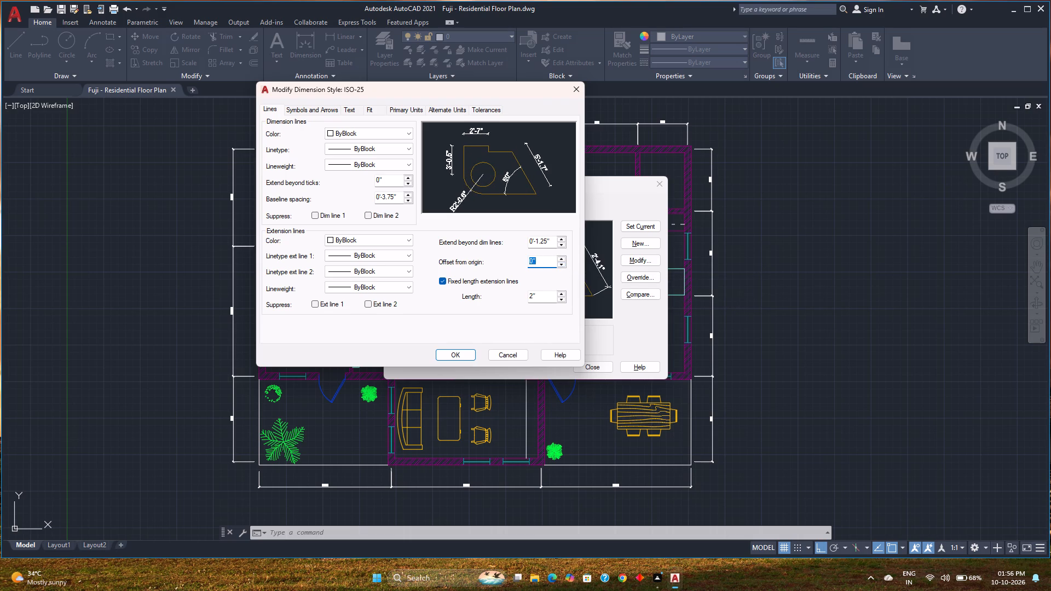
text(6")
key(Return)
click(463, 356)
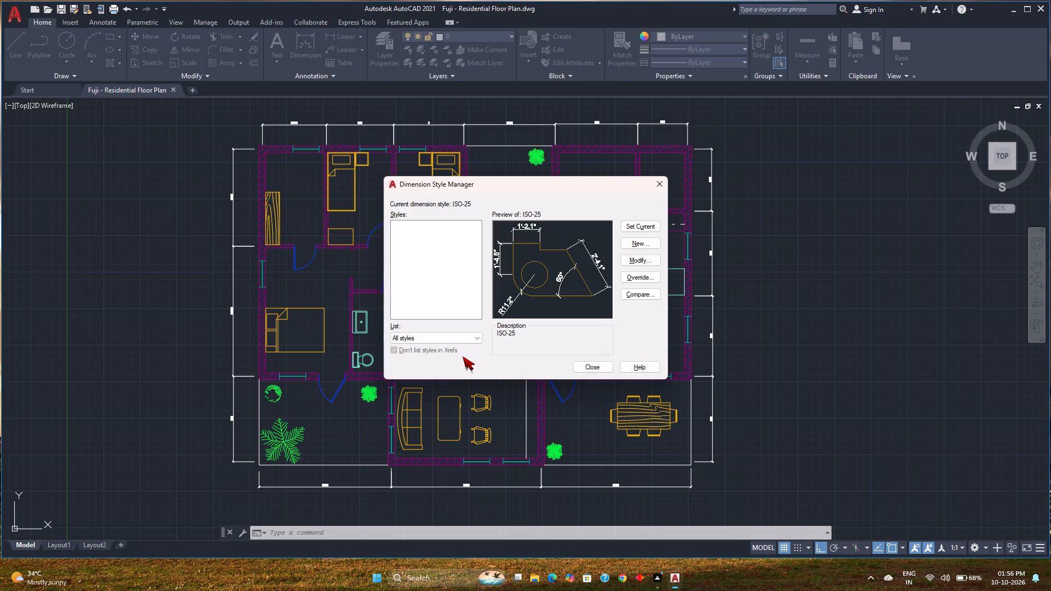
click(600, 367)
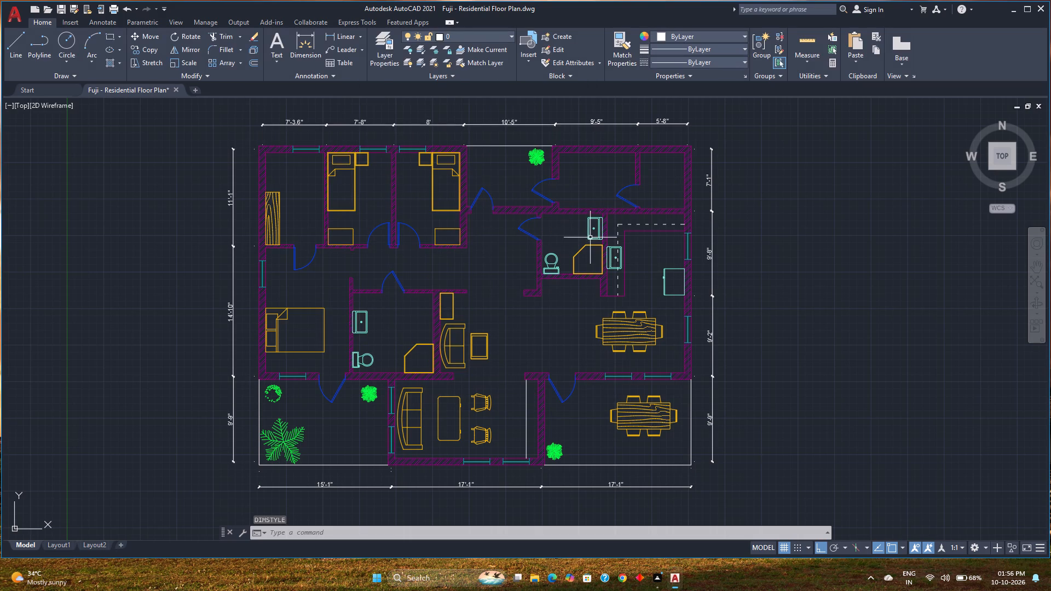
Inspect the dimensions beside the lower bedroom, and set the ISO-25 style's arc length symbol to precede the dimension text.
scroll(250, 389, up, 3)
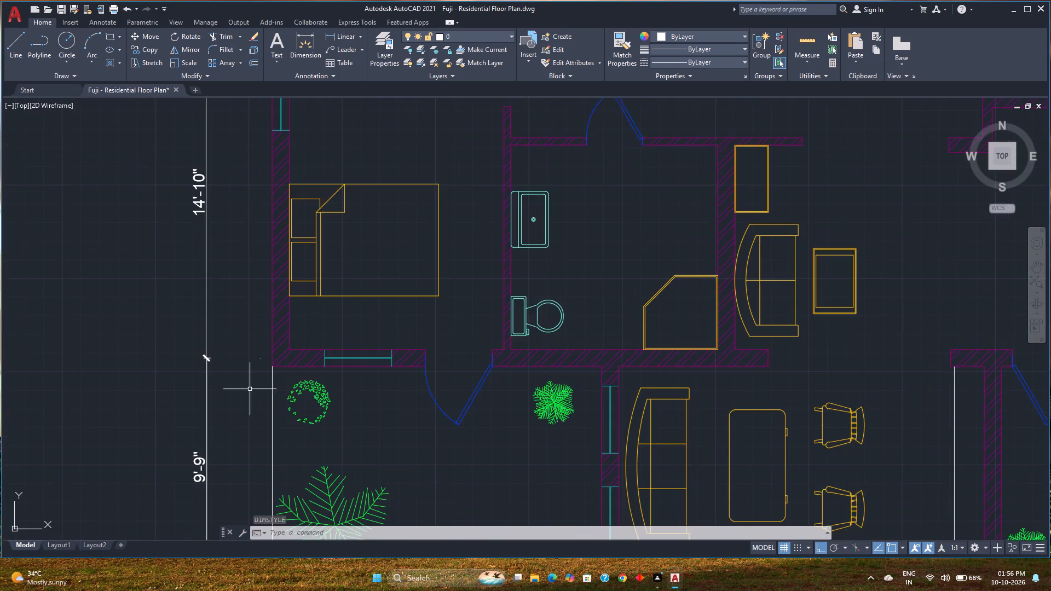
scroll(236, 375, up, 2)
middle_drag(243, 373, 432, 389)
scroll(432, 389, down, 3)
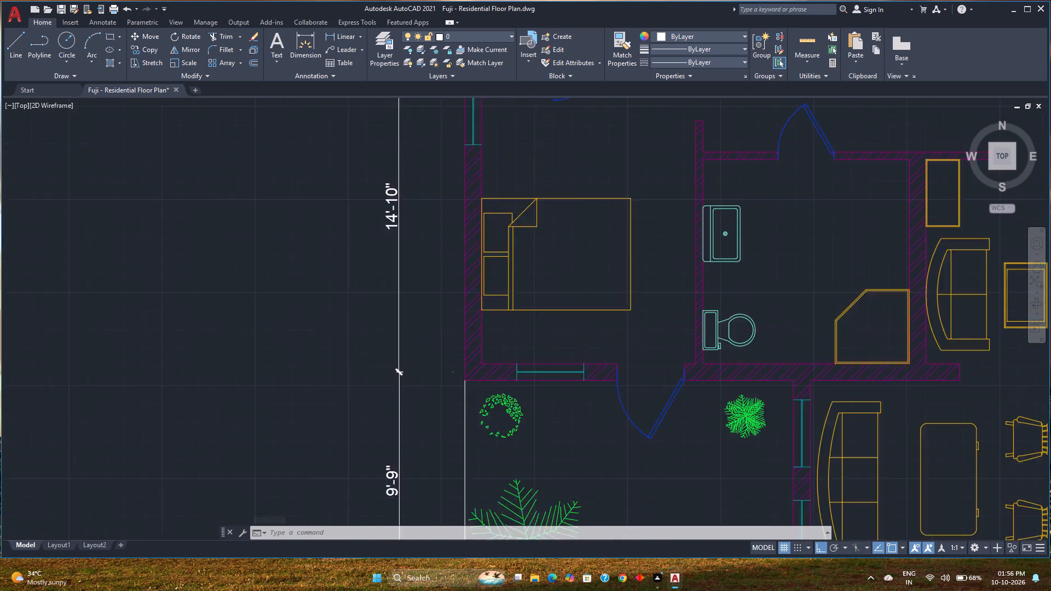
scroll(476, 374, down, 1)
middle_drag(476, 374, 377, 357)
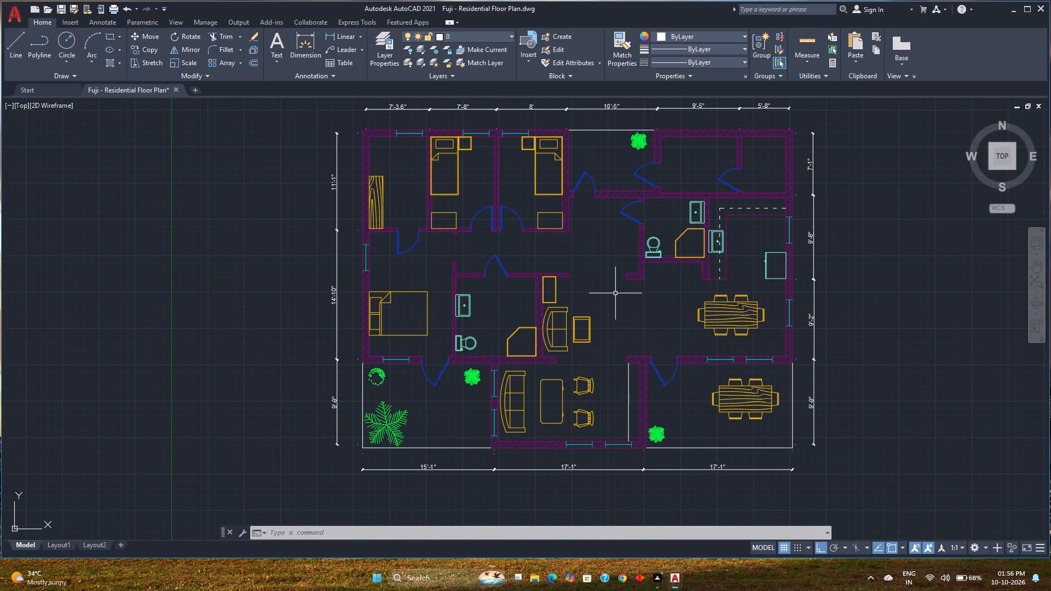
key(d)
key(Return)
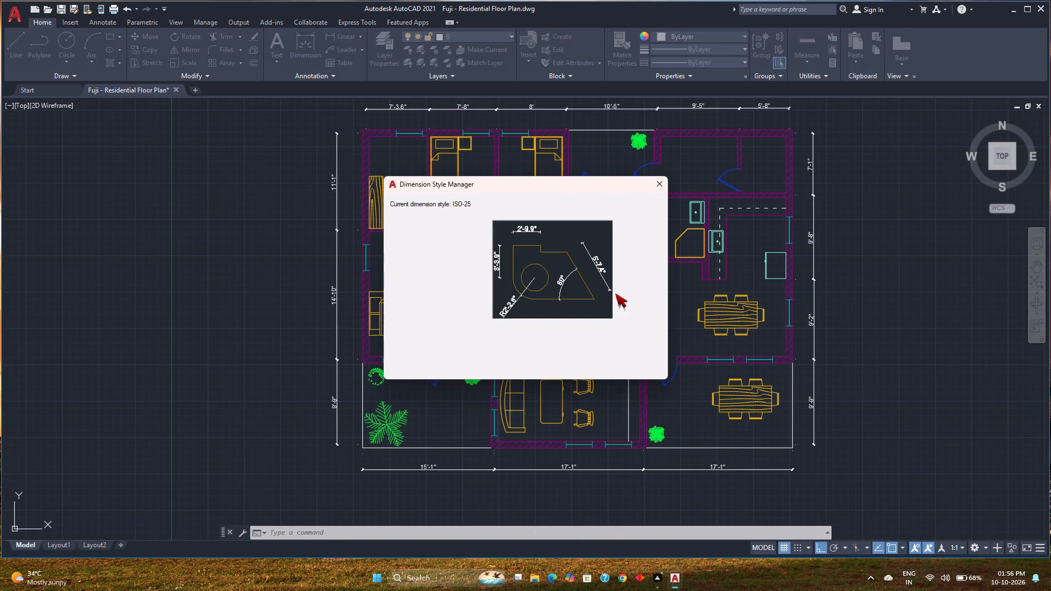
click(647, 260)
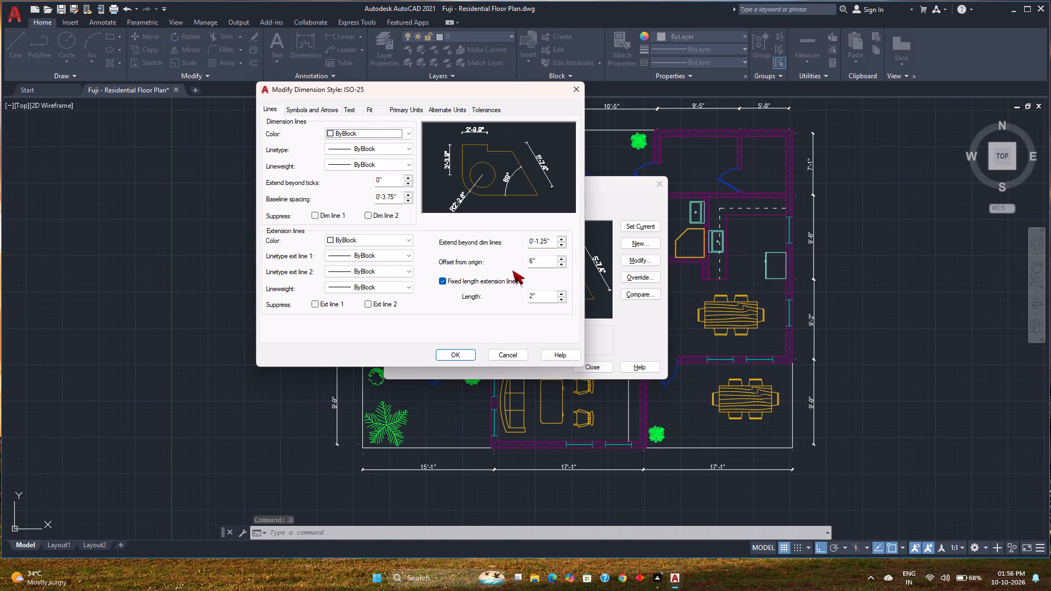
click(319, 108)
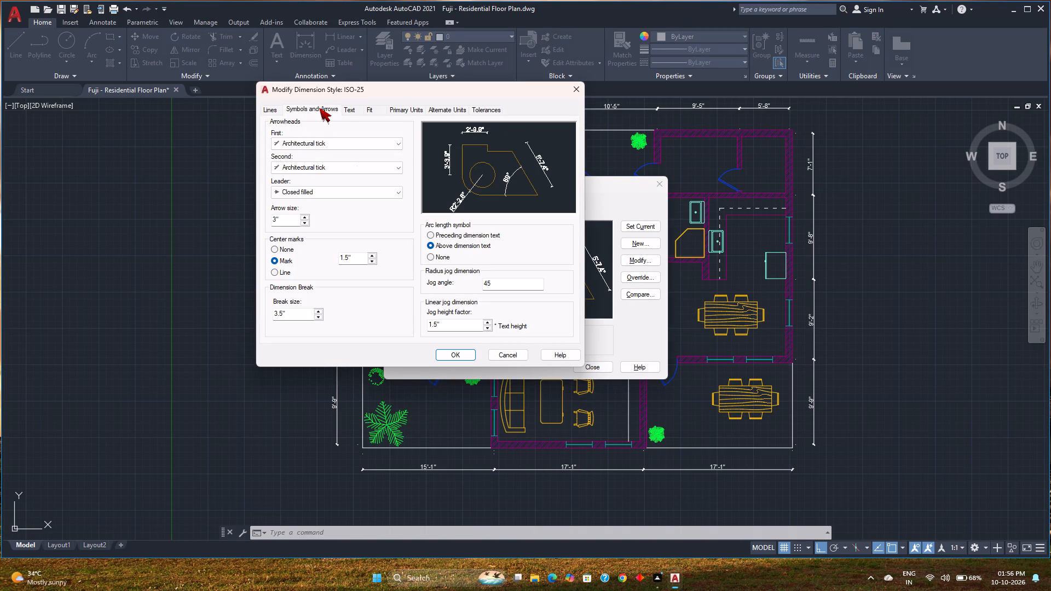
click(453, 234)
Set the ISO-25 style's center marks to None and its arrow size to 4".
click(290, 254)
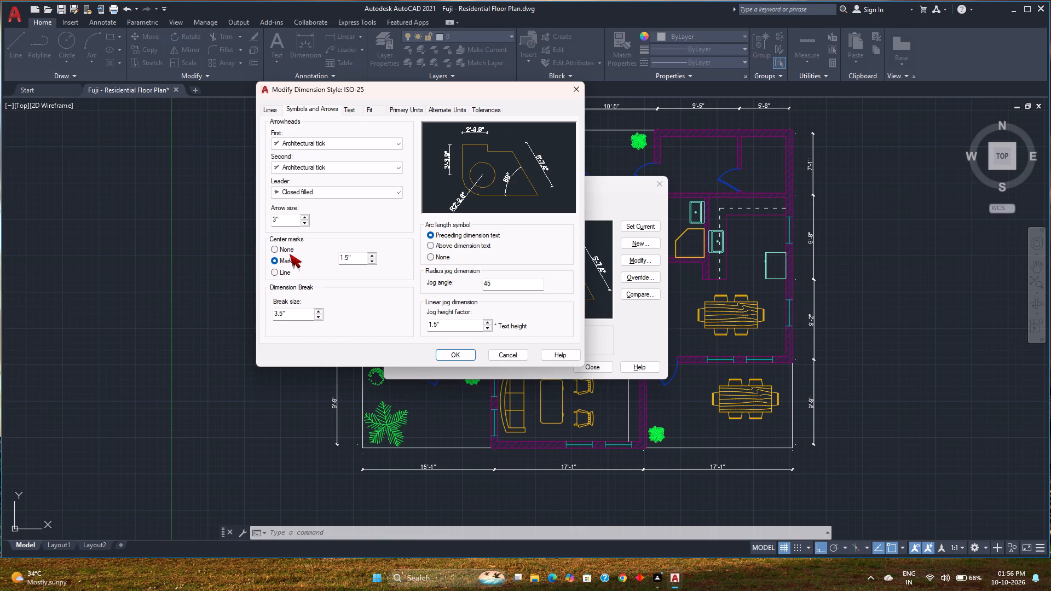
click(287, 251)
click(307, 218)
click(307, 218)
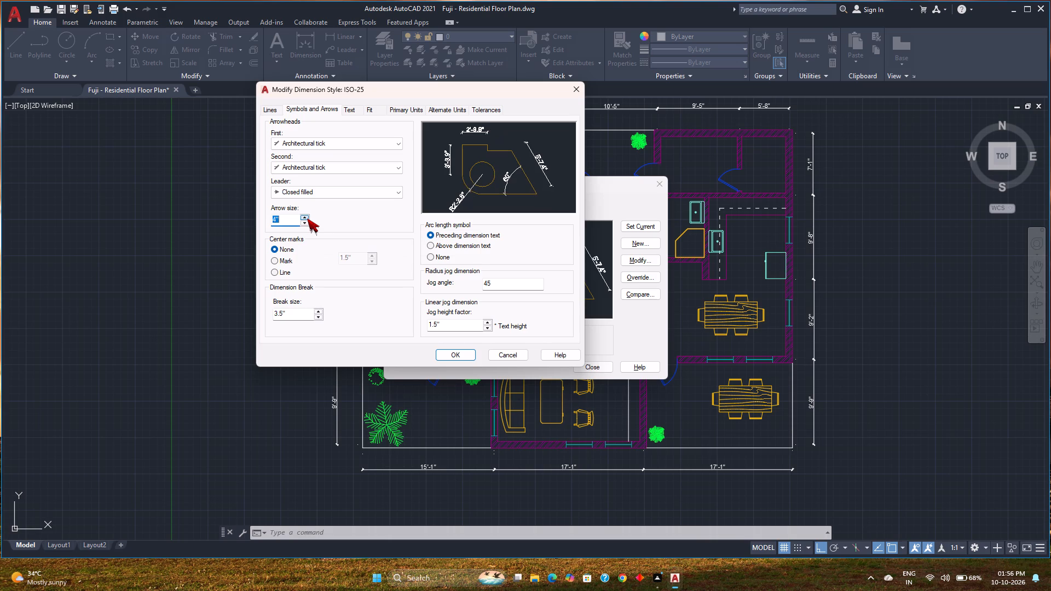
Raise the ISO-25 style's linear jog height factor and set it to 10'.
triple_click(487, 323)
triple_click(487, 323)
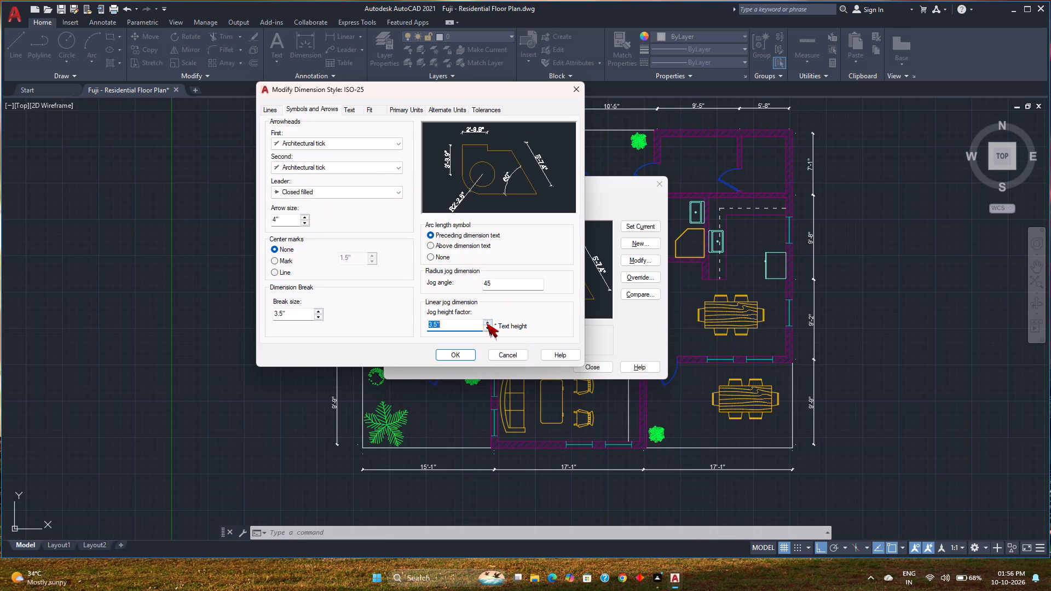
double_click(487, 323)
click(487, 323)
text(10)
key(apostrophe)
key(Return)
Set the linear jog height factor to 2", apply the ISO-25 changes and return to the drawing.
double_click(443, 326)
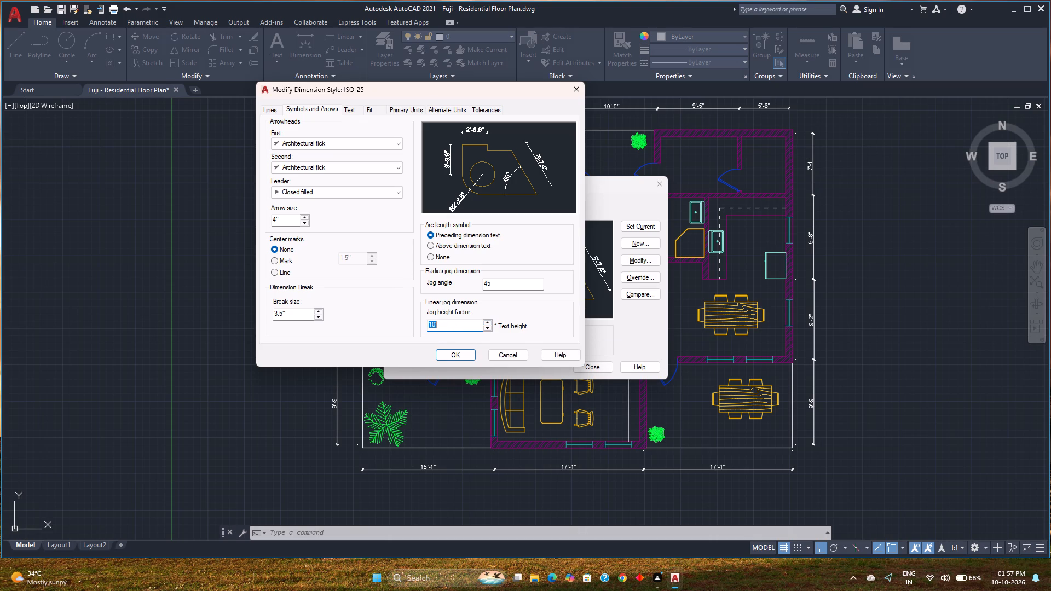
text(2")
key(Return)
click(457, 355)
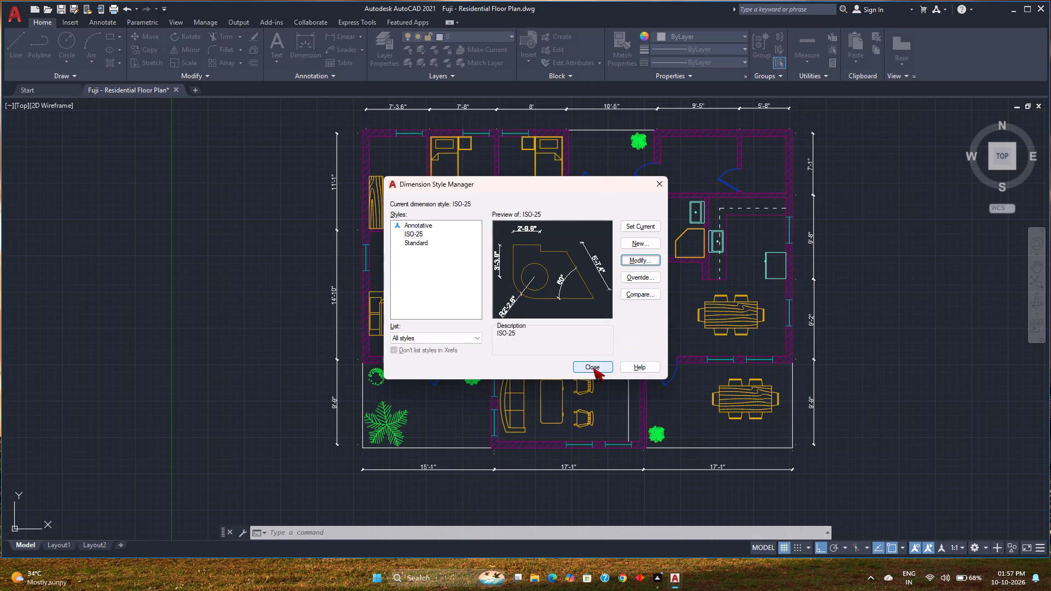
click(593, 368)
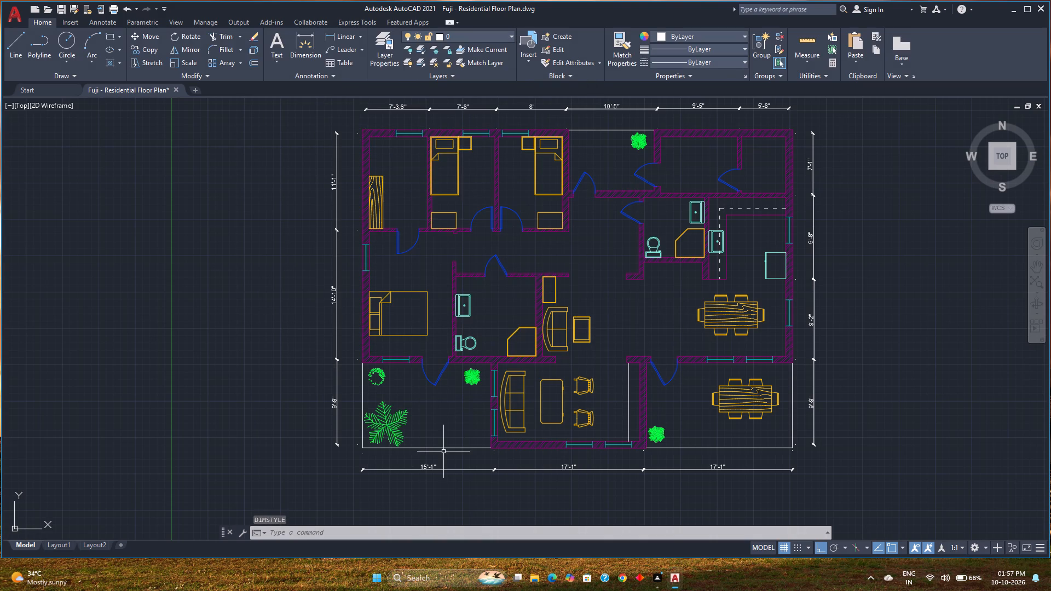
Examine the dimensions around the plan, especially beside the plant terrace and above the two upper single-bed bedrooms.
scroll(443, 451, down, 3)
scroll(443, 451, up, 3)
scroll(347, 445, up, 2)
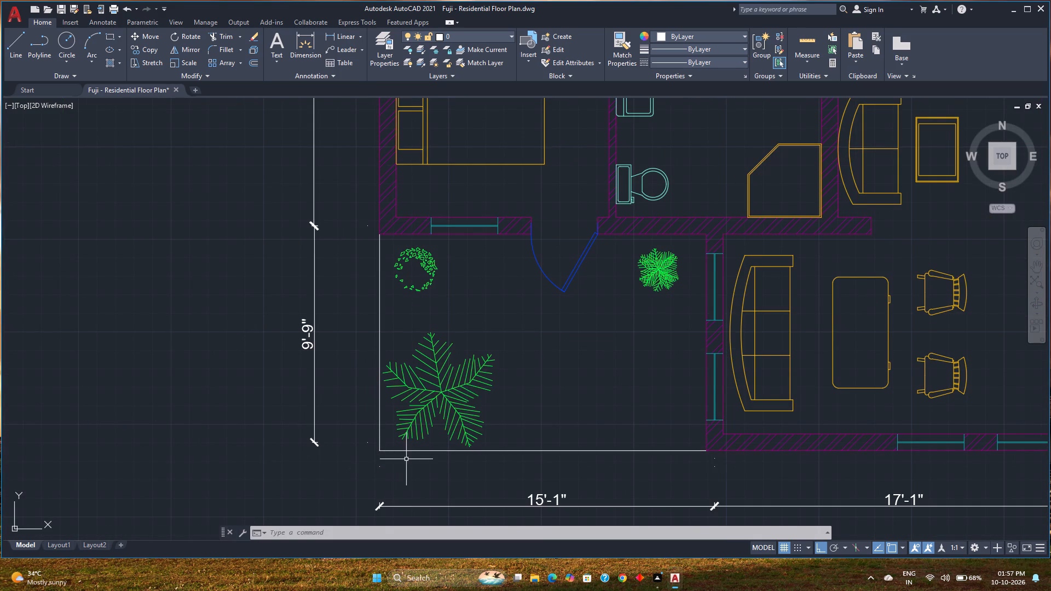
scroll(406, 458, down, 2)
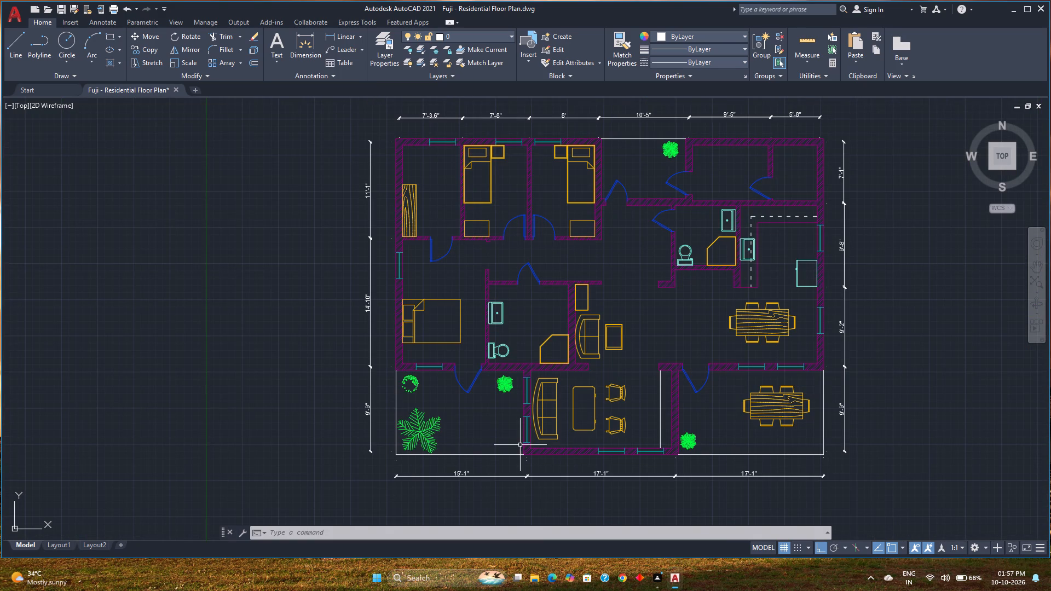
scroll(520, 445, down, 1)
middle_drag(520, 445, 465, 405)
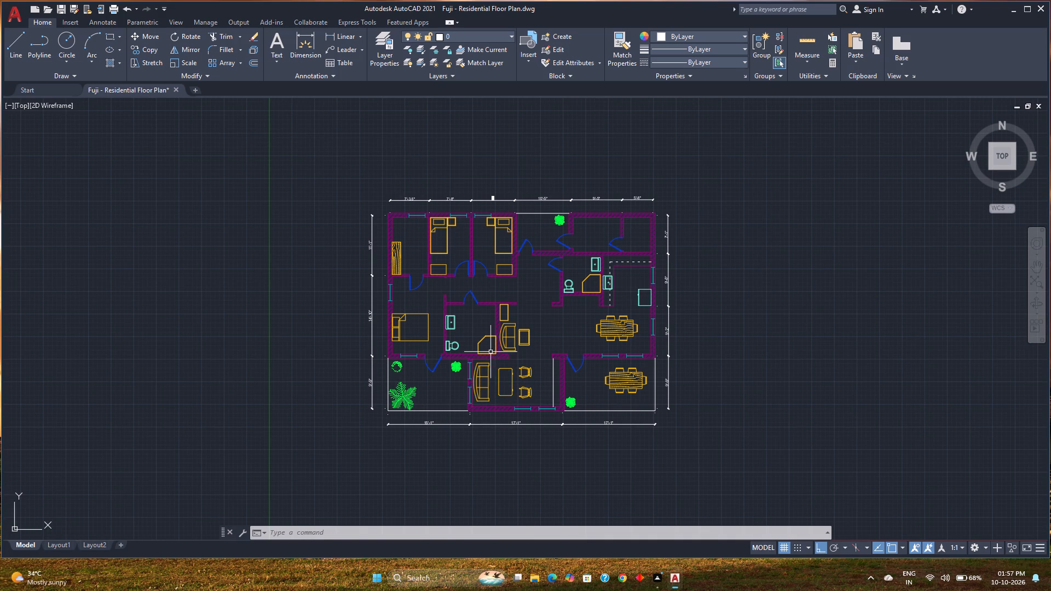
scroll(492, 217, up, 1)
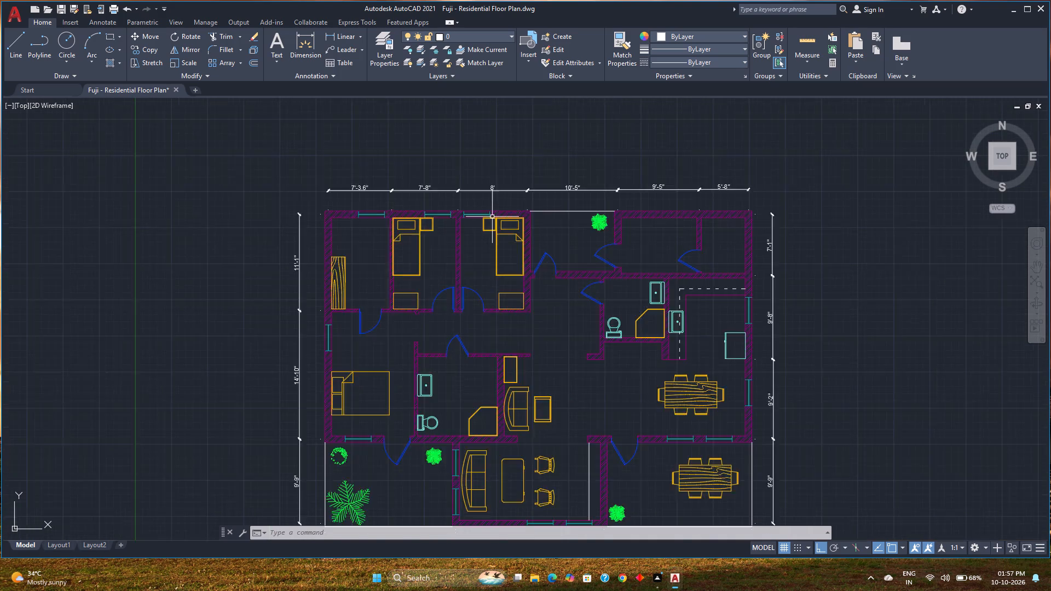
scroll(492, 217, up, 3)
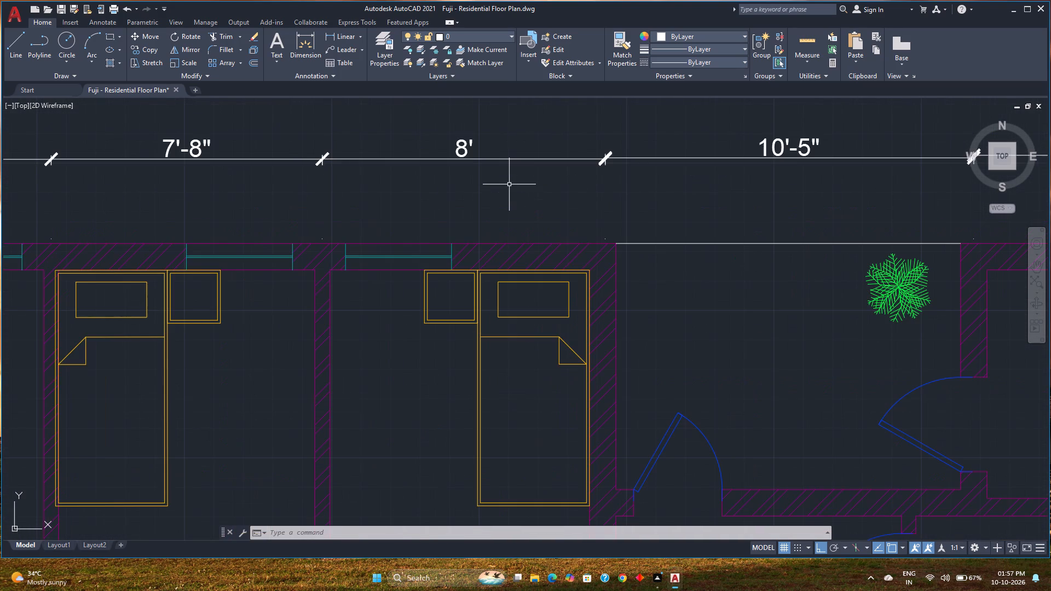
Reopen the Dimension Style Manager for the ISO-25 style.
key(d)
key(Return)
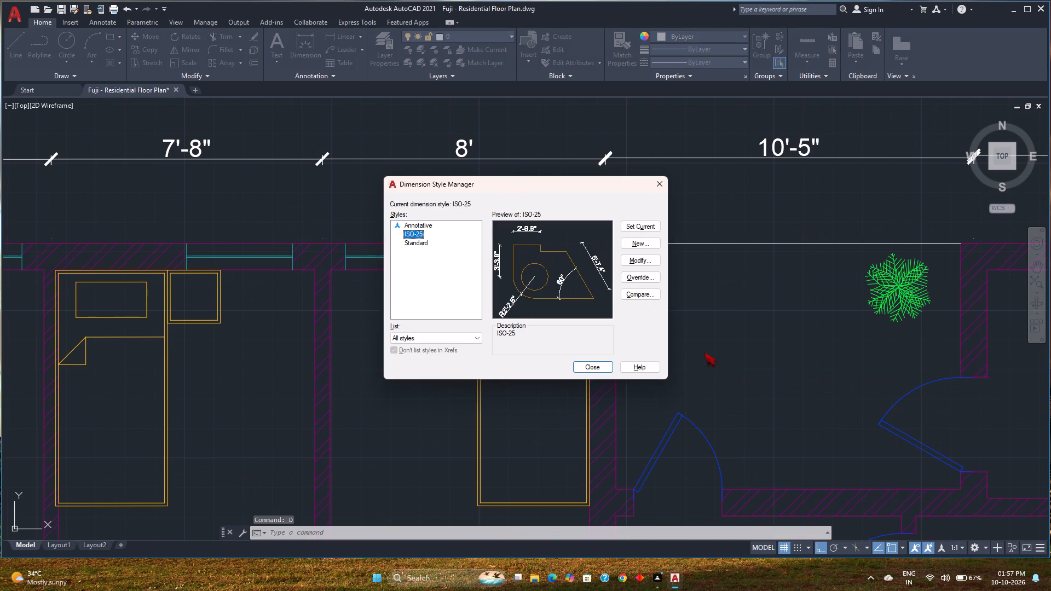
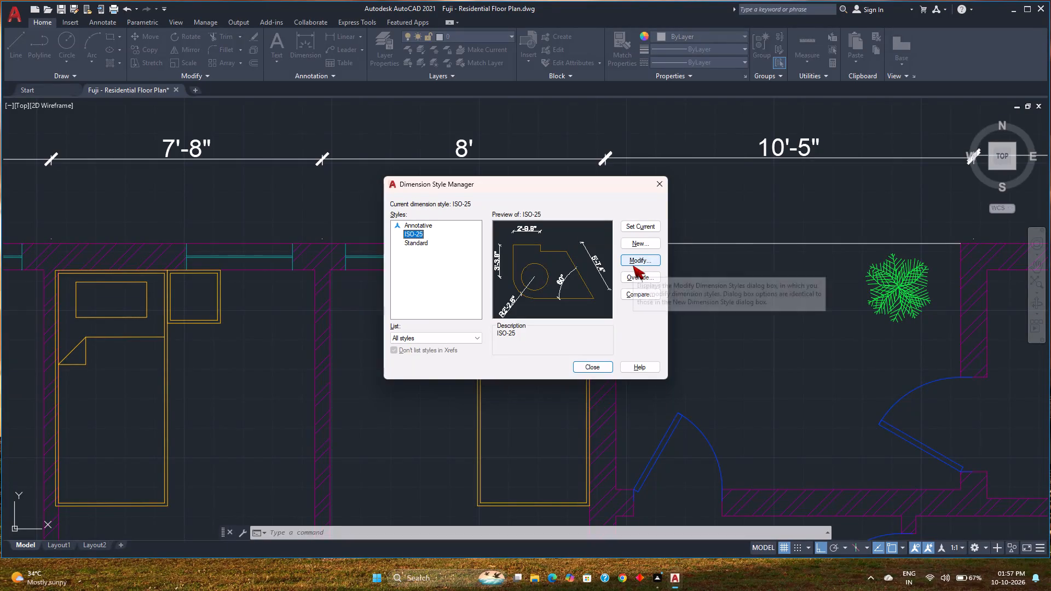
Set the ISO-25 style's extension lines to extend 2" beyond the dimension lines.
click(633, 265)
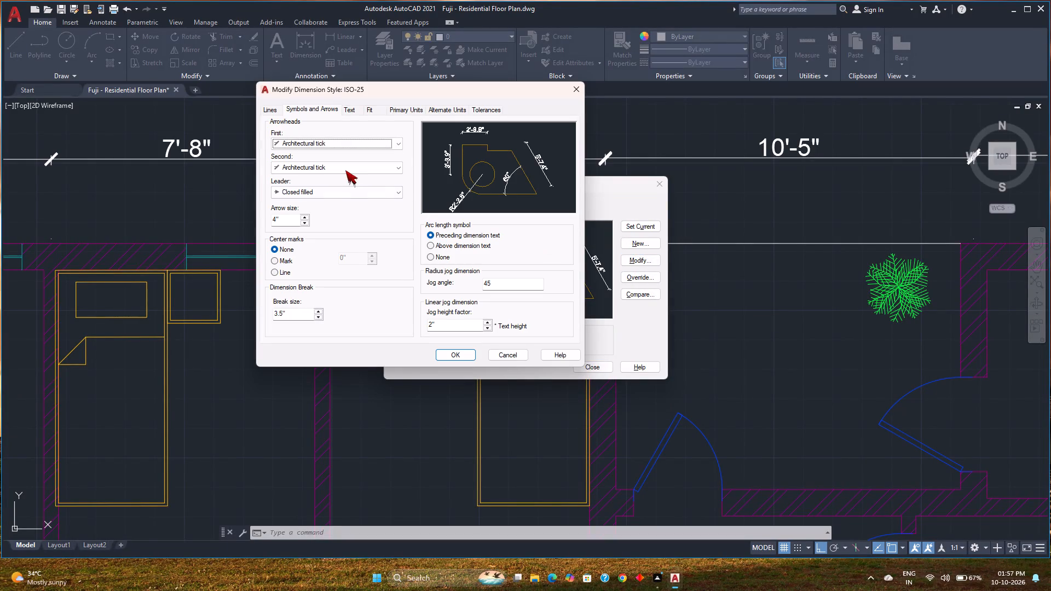
click(279, 109)
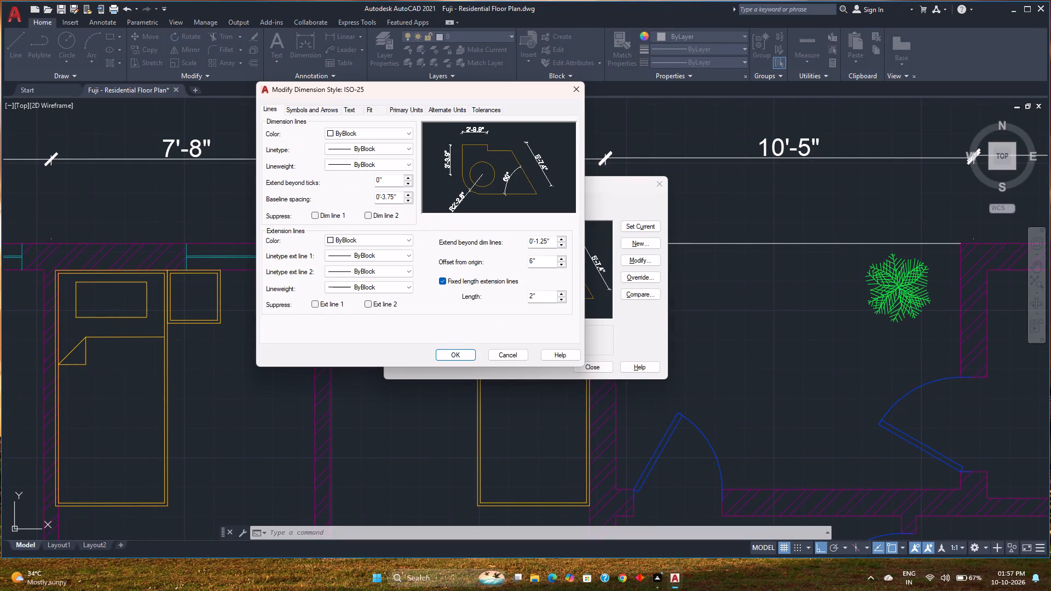
click(558, 241)
triple_click(558, 241)
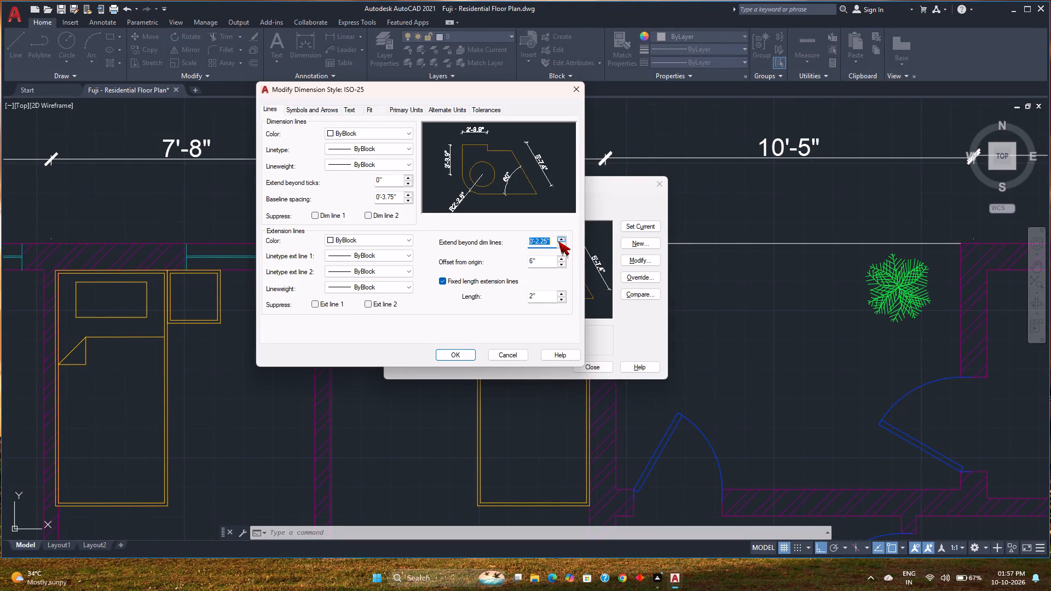
triple_click(558, 241)
triple_click(558, 241)
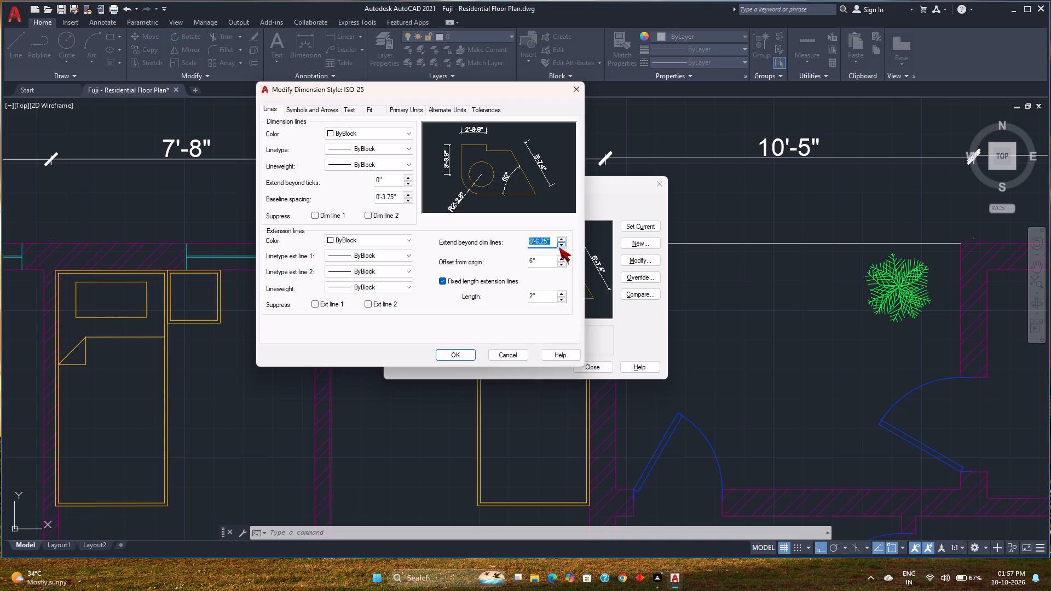
triple_click(559, 246)
triple_click(559, 246)
triple_click(559, 246)
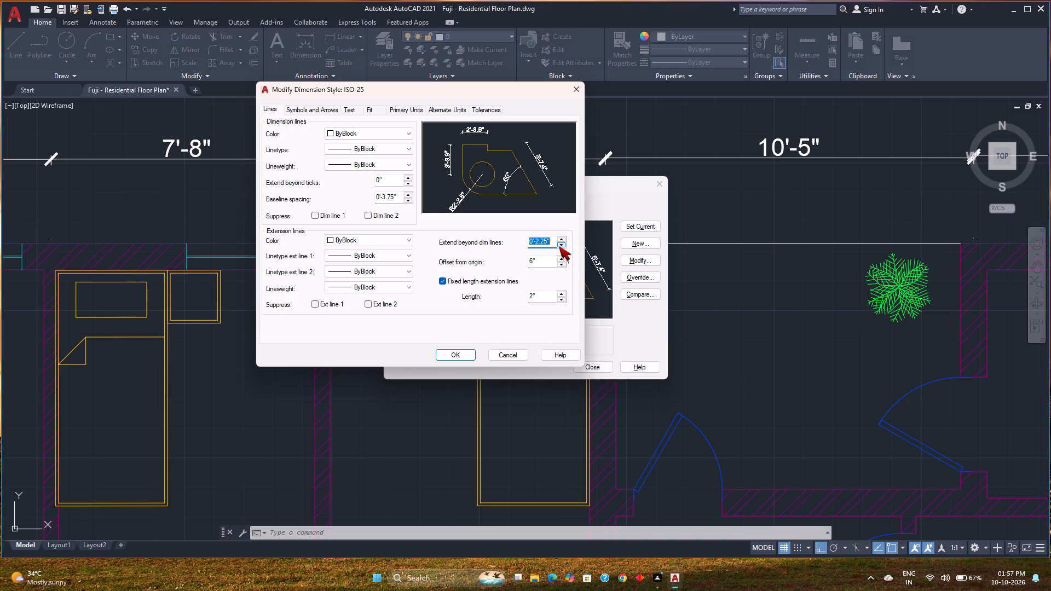
click(559, 246)
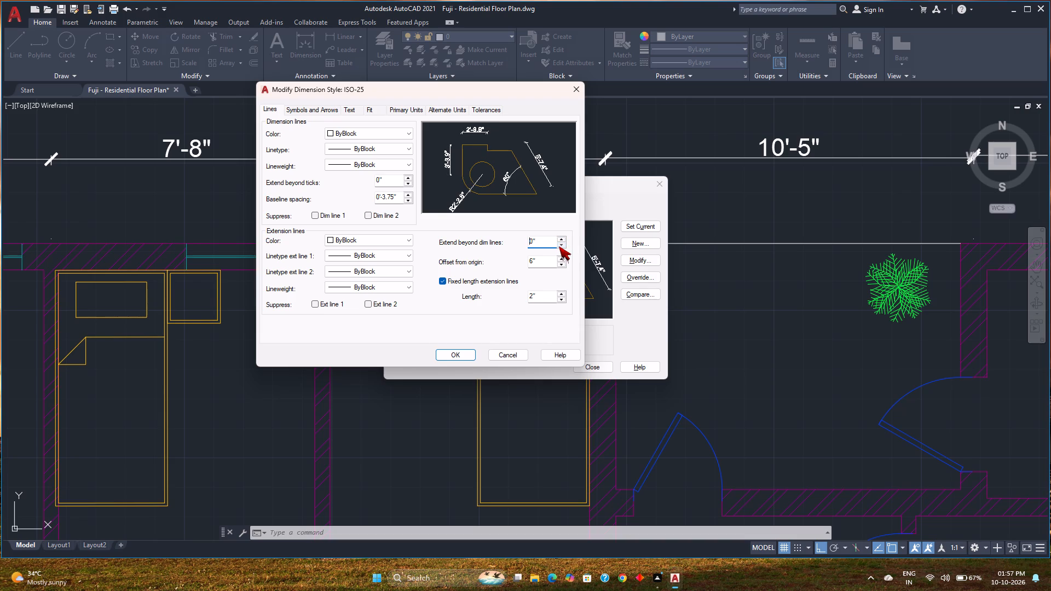
triple_click(562, 240)
click(562, 240)
Set the extension lines' offset from origin to 1'-2.5", apply the ISO-25 changes and return to the drawing.
double_click(561, 257)
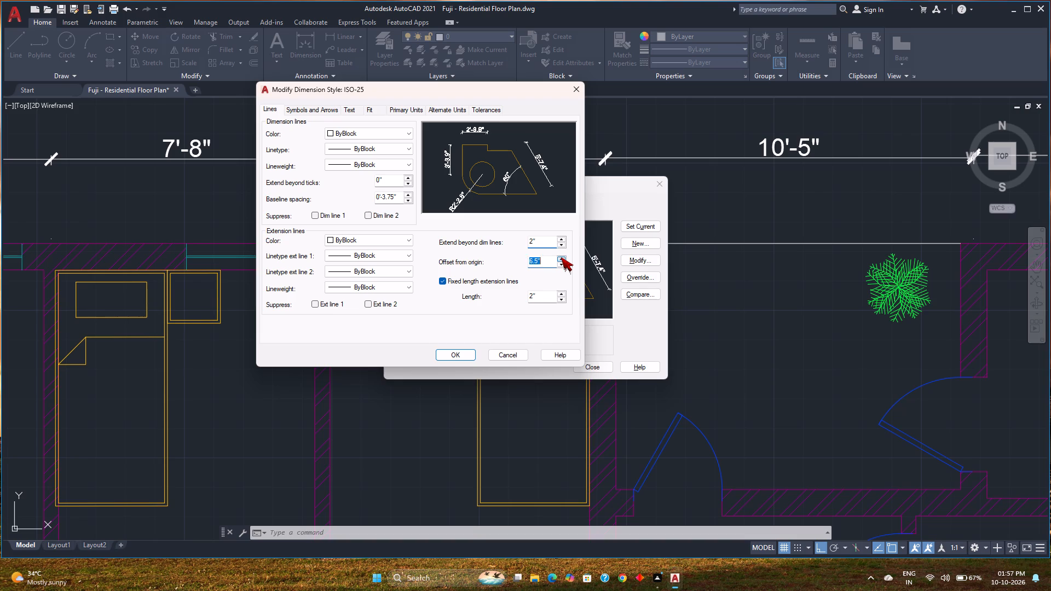
triple_click(561, 257)
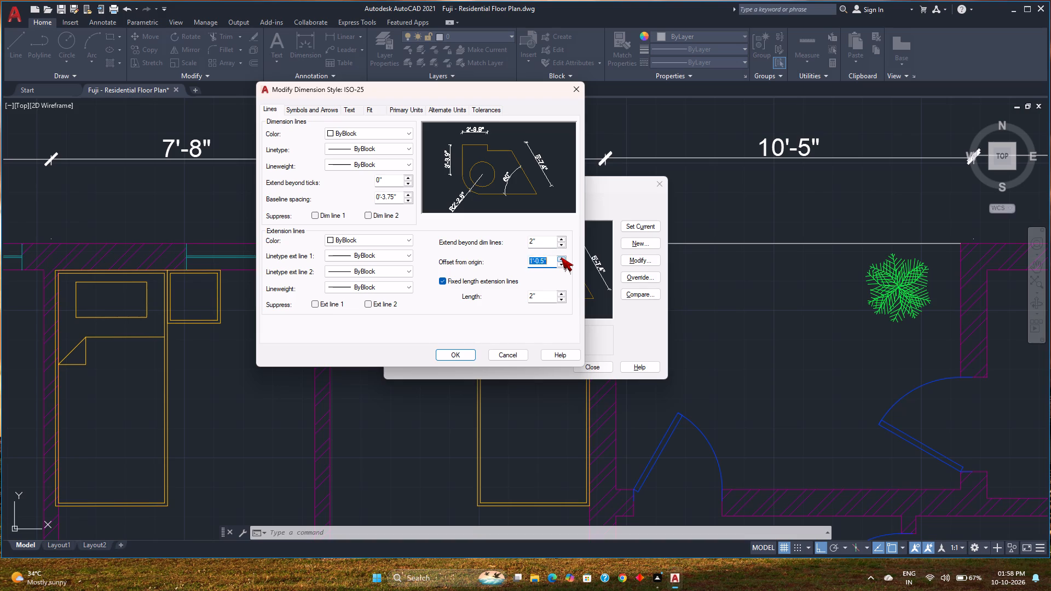
double_click(561, 257)
click(561, 257)
click(440, 349)
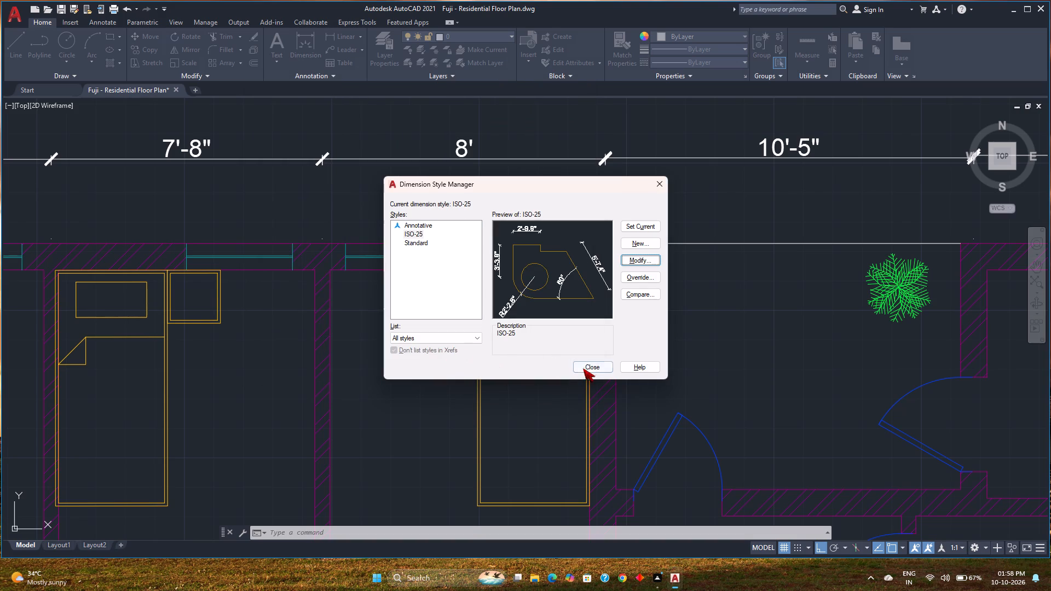
click(588, 364)
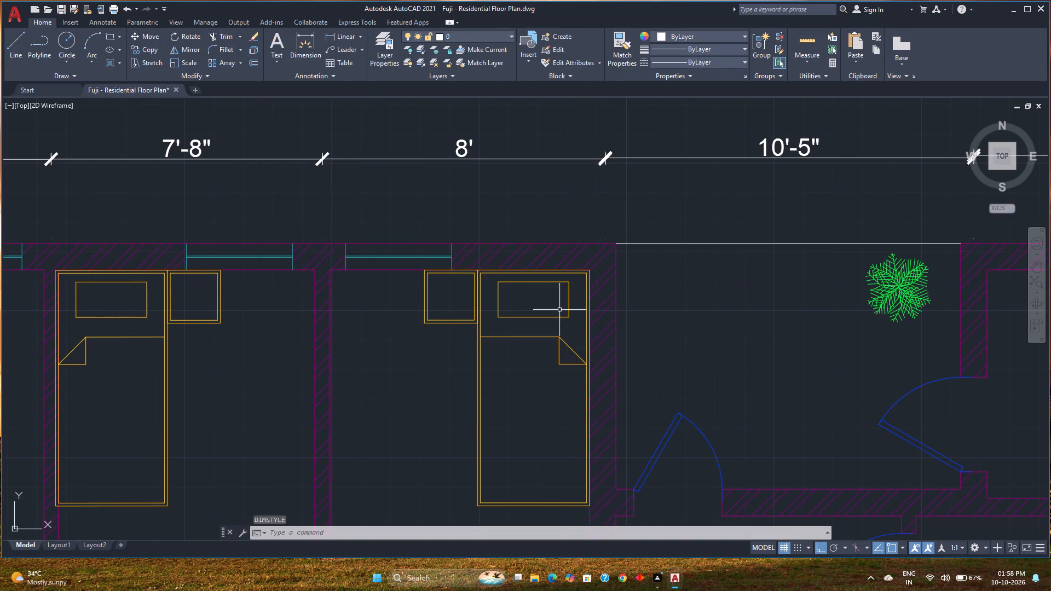
Examine the dimensions around the plan, including those below the terraces and above the upper bedrooms.
scroll(559, 310, down, 2)
middle_drag(473, 318, 512, 245)
scroll(501, 279, down, 2)
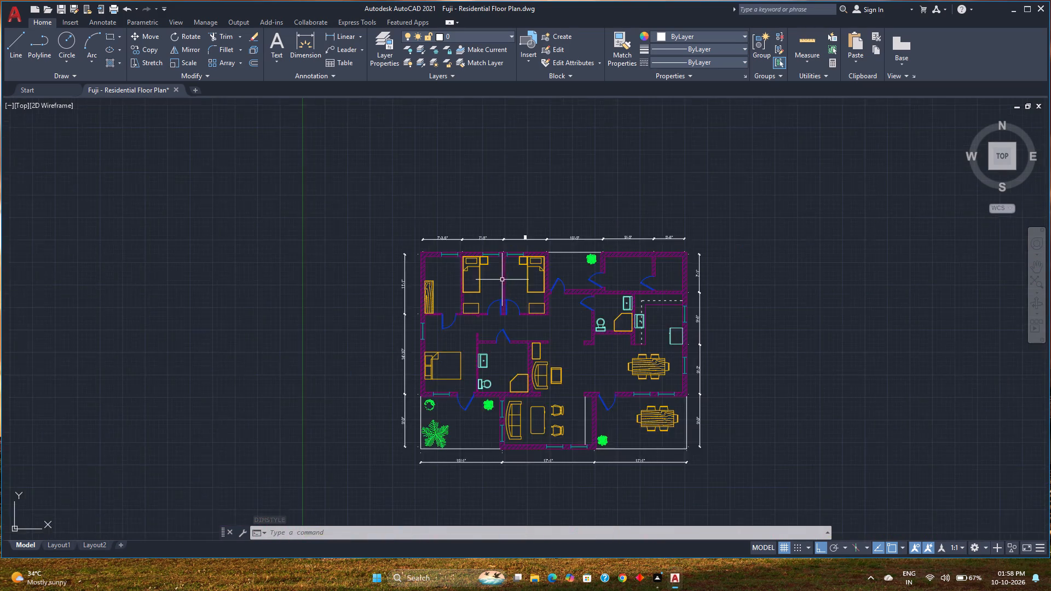
middle_drag(502, 280, 469, 218)
scroll(406, 365, up, 3)
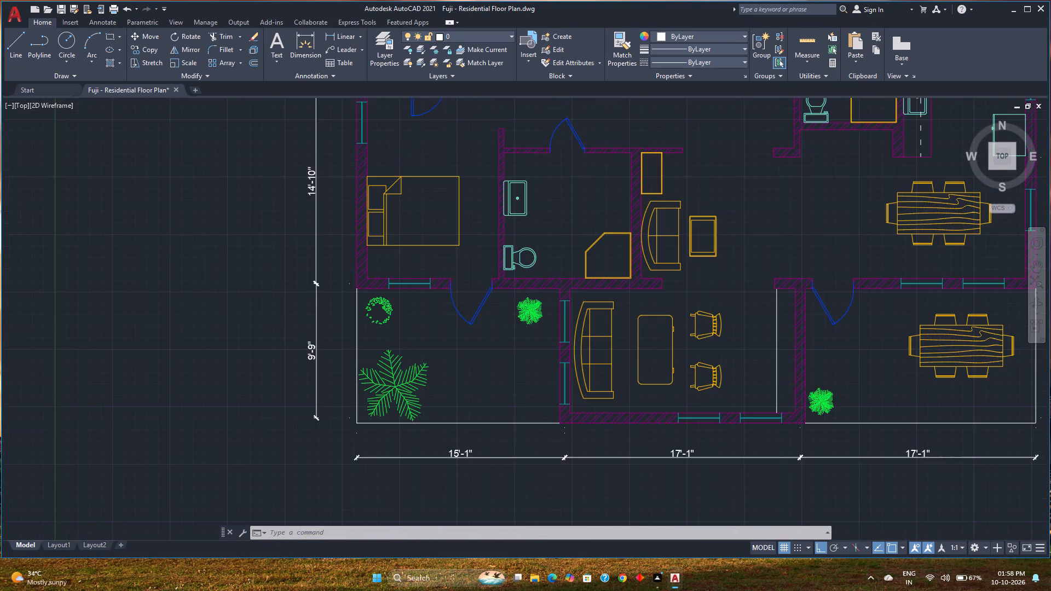
middle_drag(406, 365, 446, 330)
scroll(446, 330, down, 2)
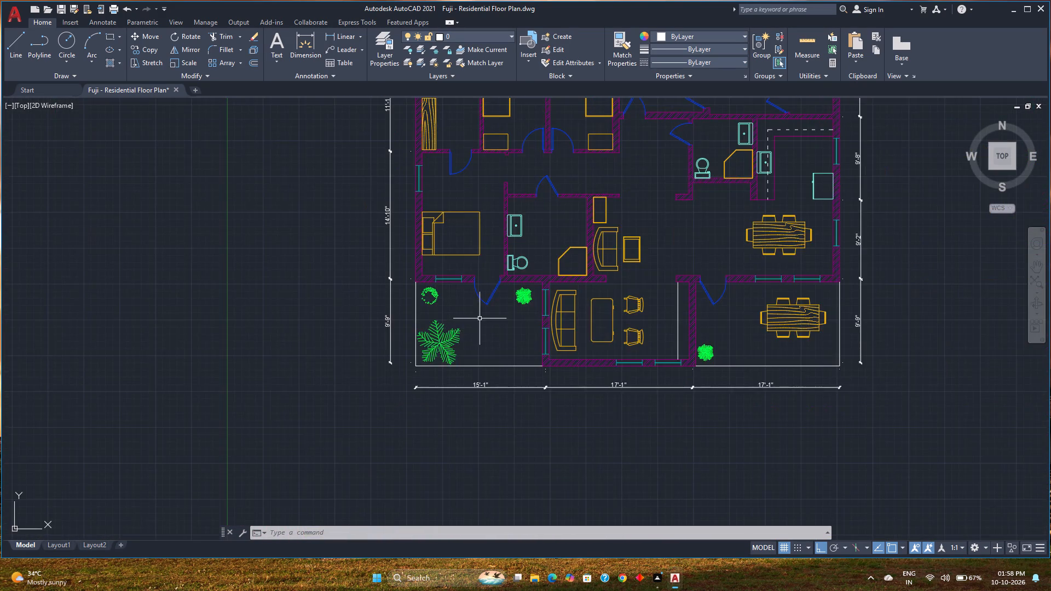
middle_drag(479, 318, 365, 431)
middle_drag(471, 297, 477, 324)
scroll(519, 190, up, 1)
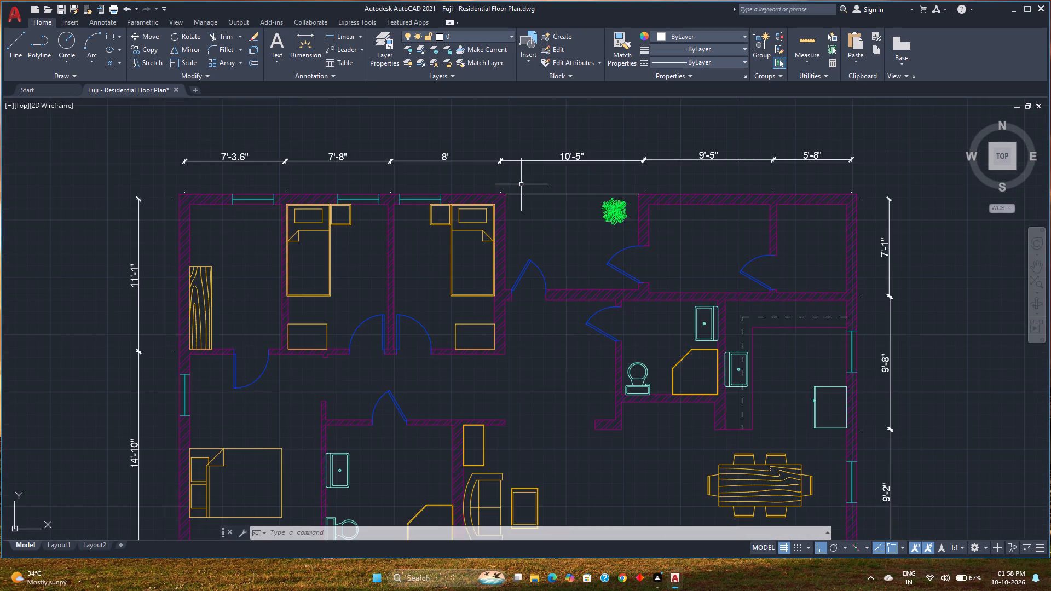
scroll(522, 181, up, 2)
Reopen the ISO-25 dimension style for modification and set the dimension lines to extend 1.5" beyond ticks.
key(d)
key(Return)
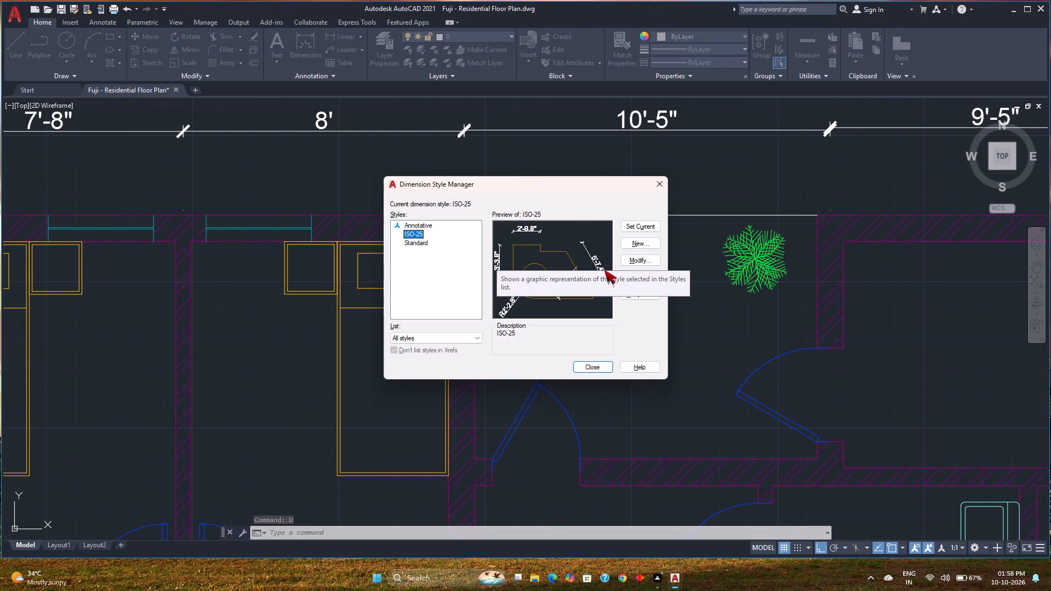
click(646, 256)
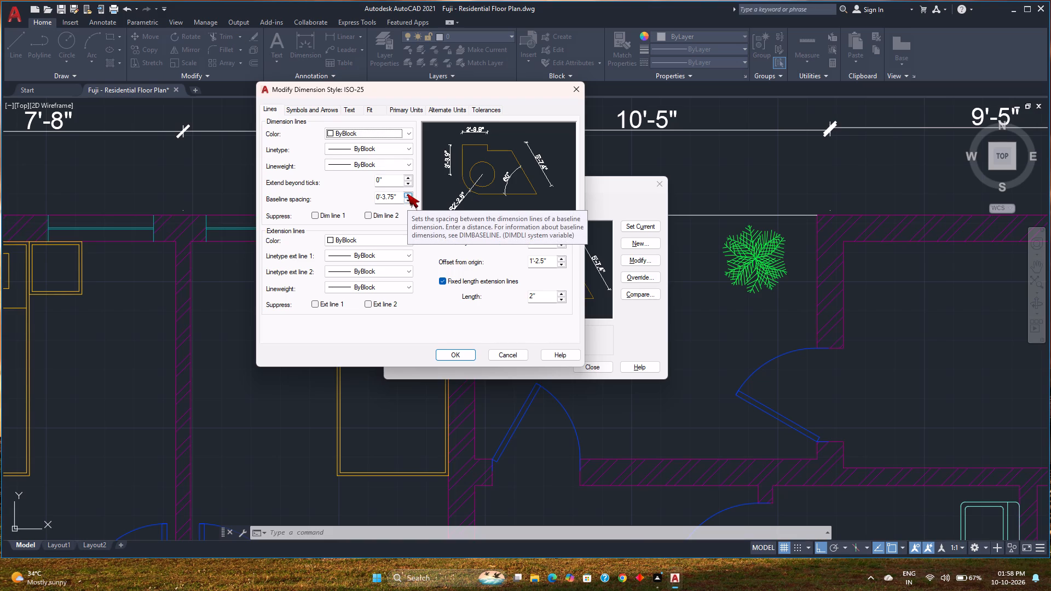
click(409, 178)
triple_click(409, 178)
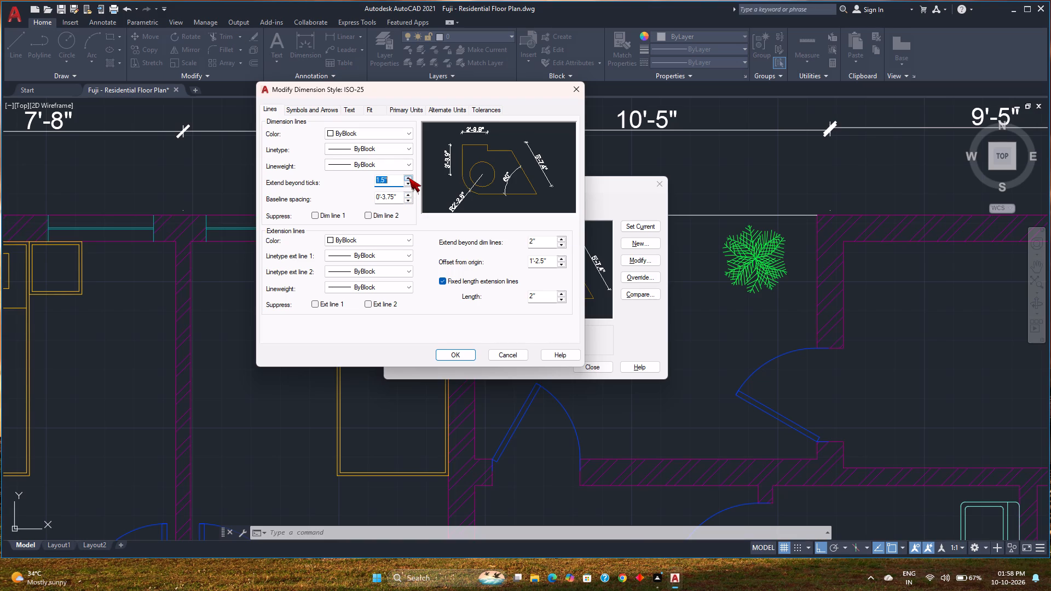
double_click(409, 178)
triple_click(408, 182)
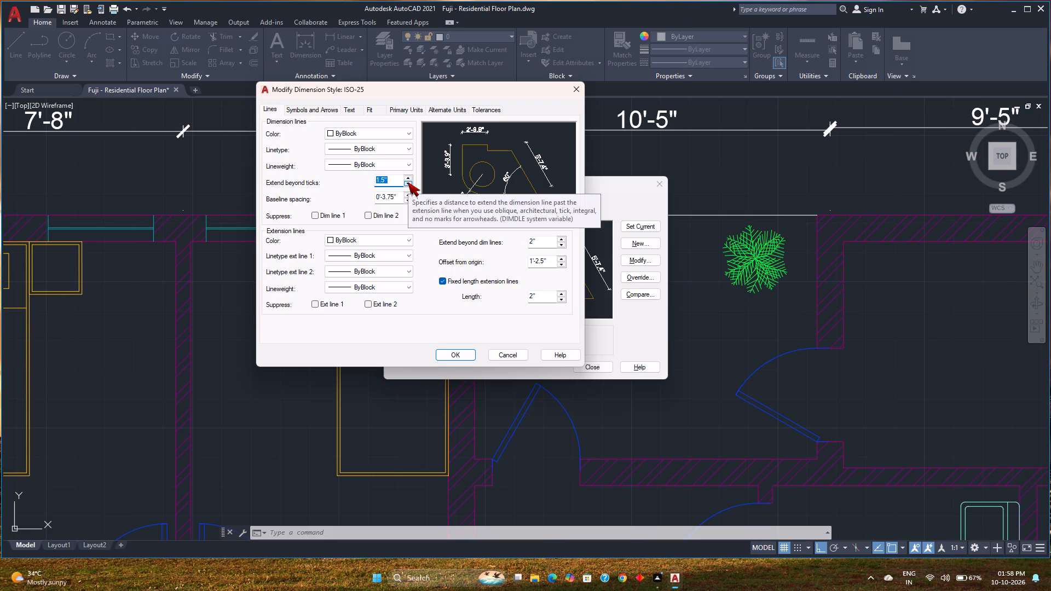
Set the ISO-25 style's baseline spacing between dimension lines to 3.5".
triple_click(406, 194)
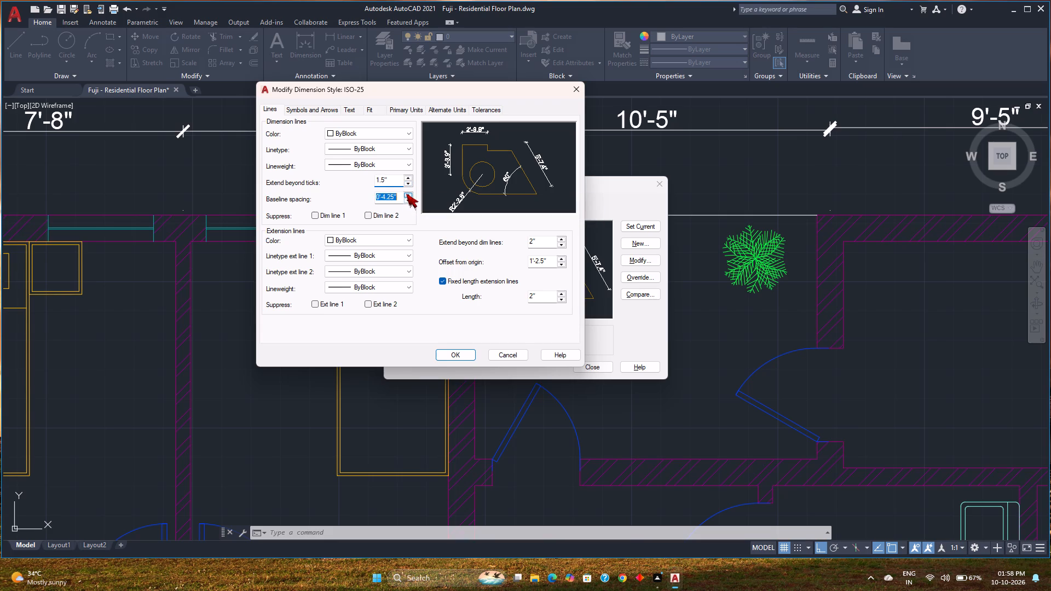
triple_click(406, 194)
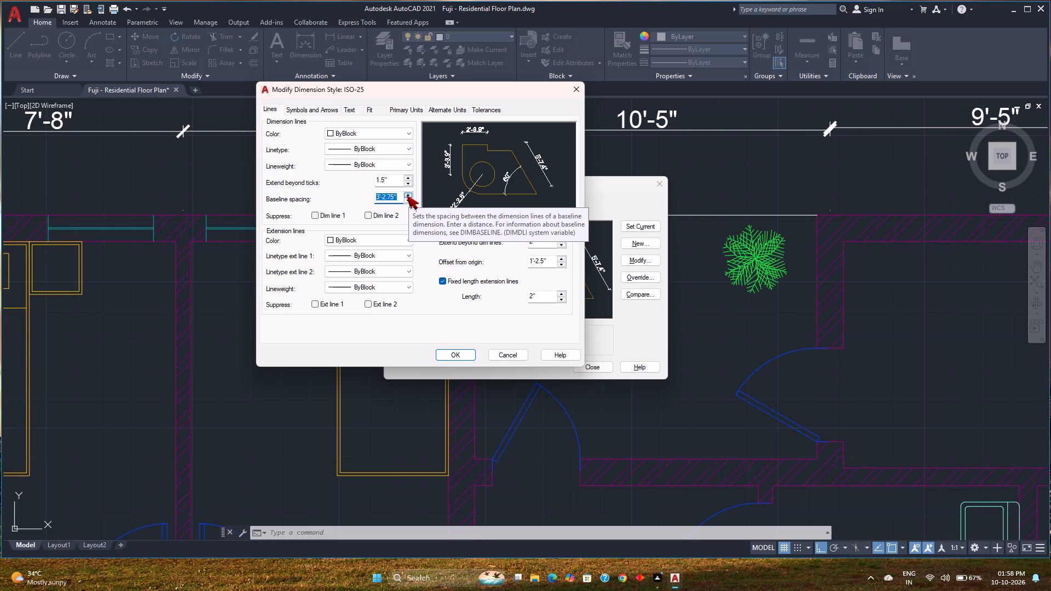
click(407, 201)
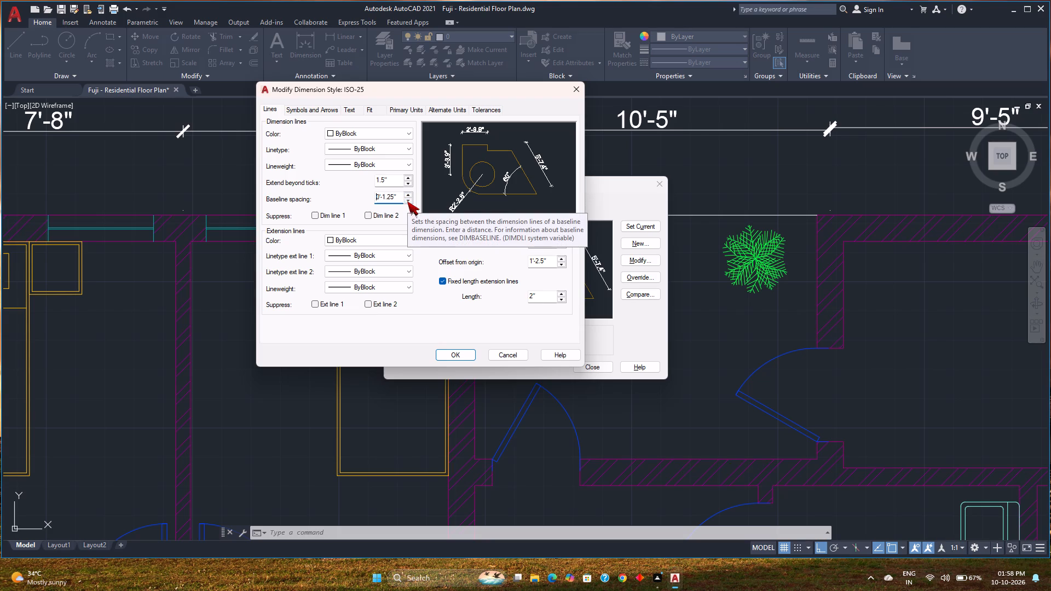
triple_click(407, 194)
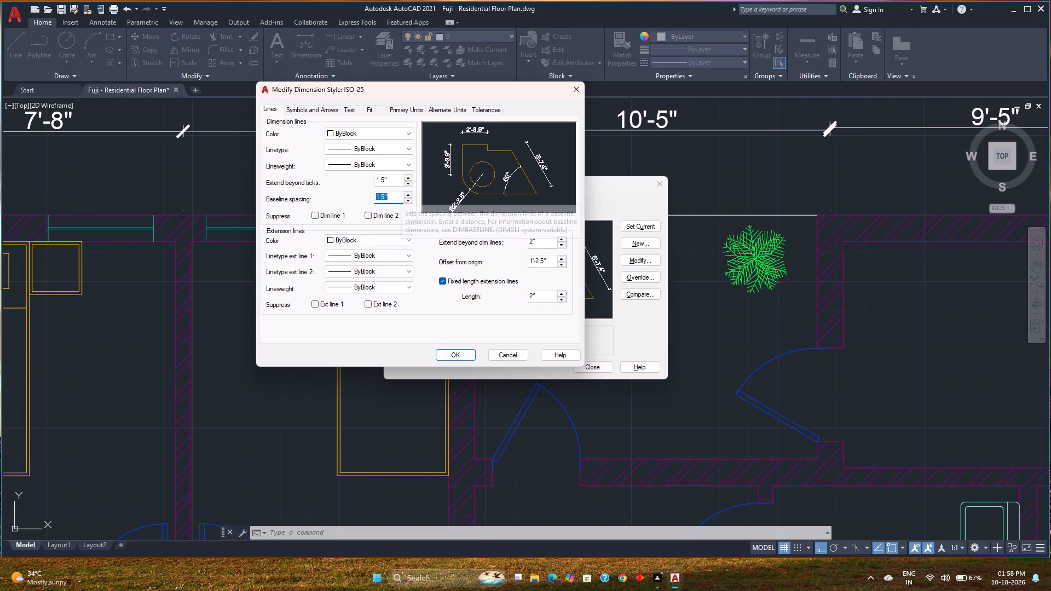
double_click(408, 194)
double_click(408, 194)
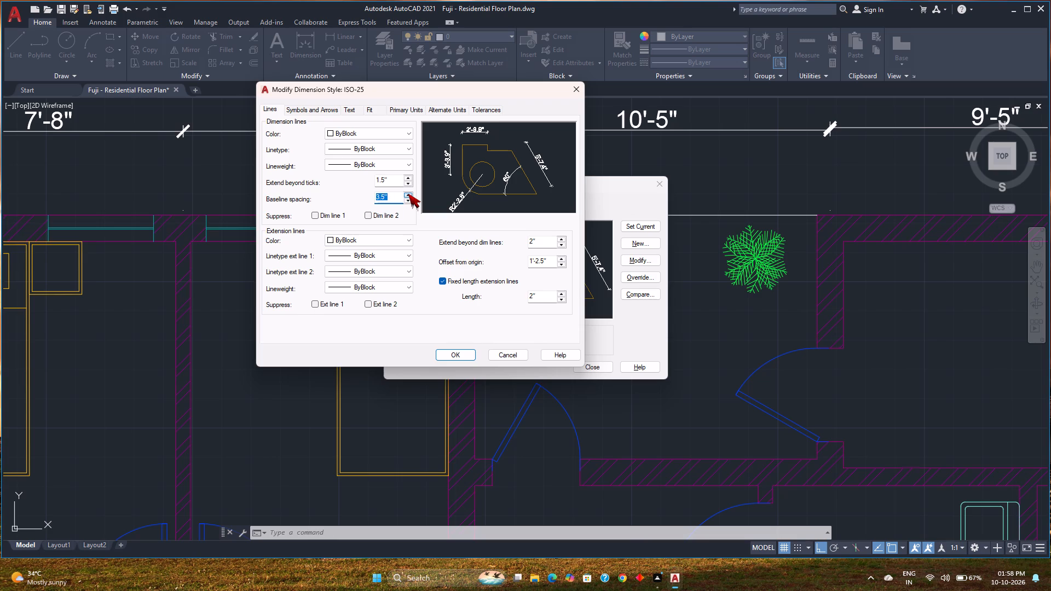
click(403, 257)
click(403, 257)
Set the ISO-25 style's fixed extension line length to 1'-1.5".
triple_click(561, 295)
double_click(560, 295)
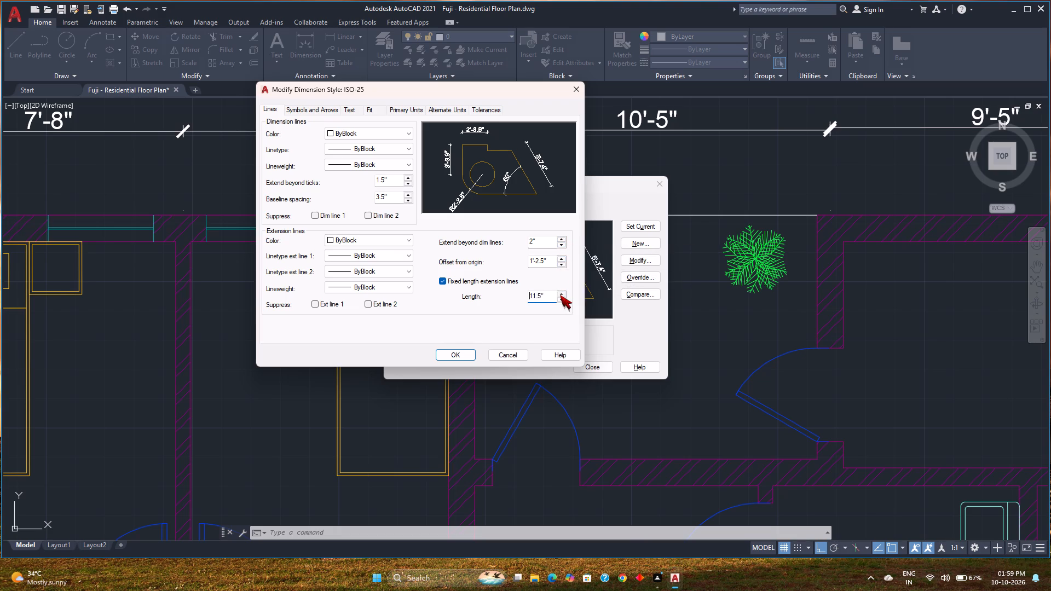
triple_click(558, 300)
click(558, 299)
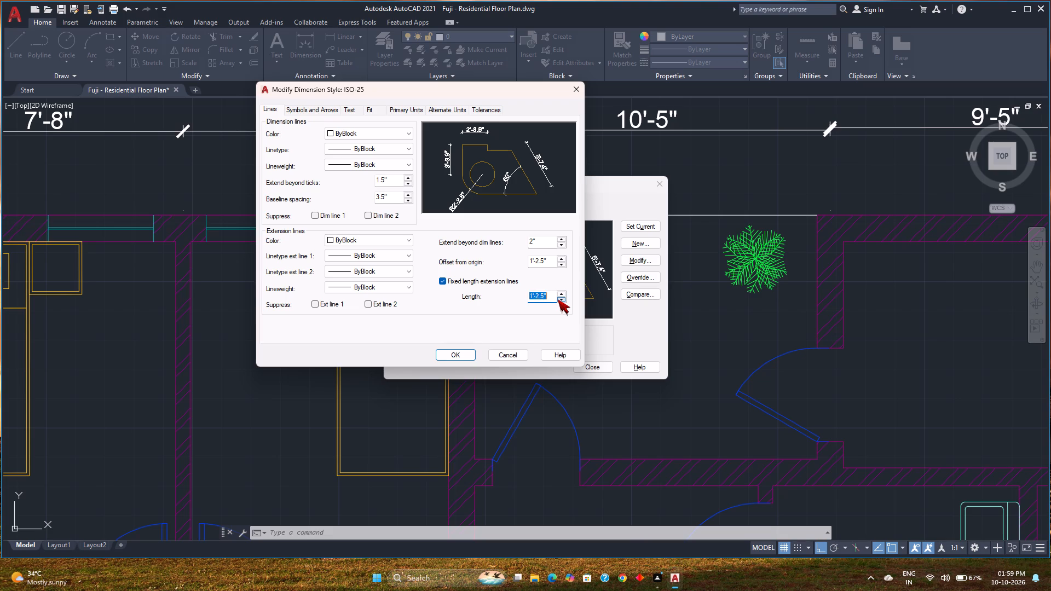
double_click(558, 299)
Reduce the ISO-25 extension lines' offset from origin to 3".
click(561, 262)
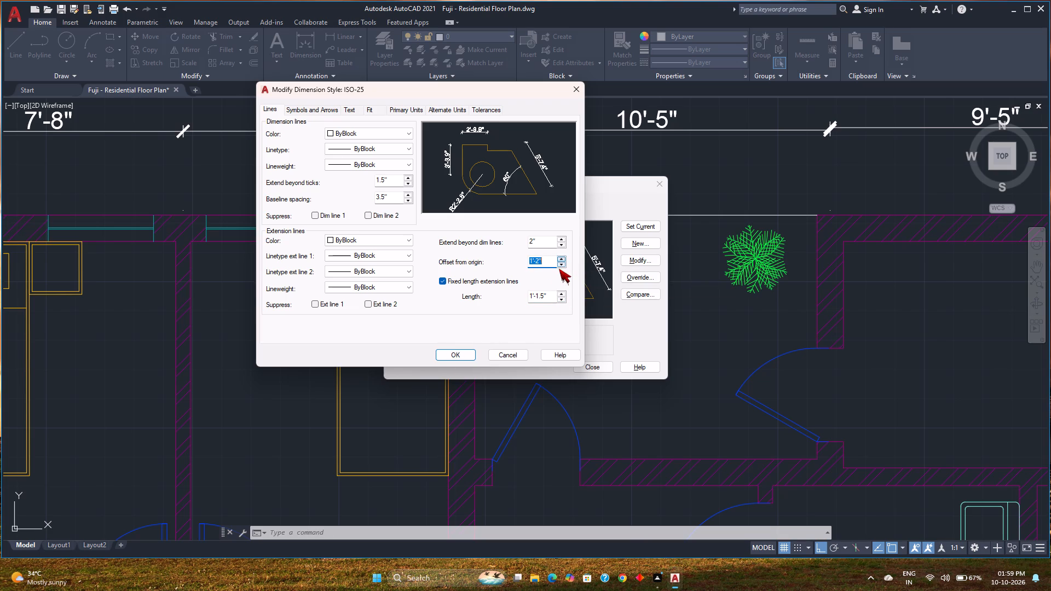
double_click(559, 266)
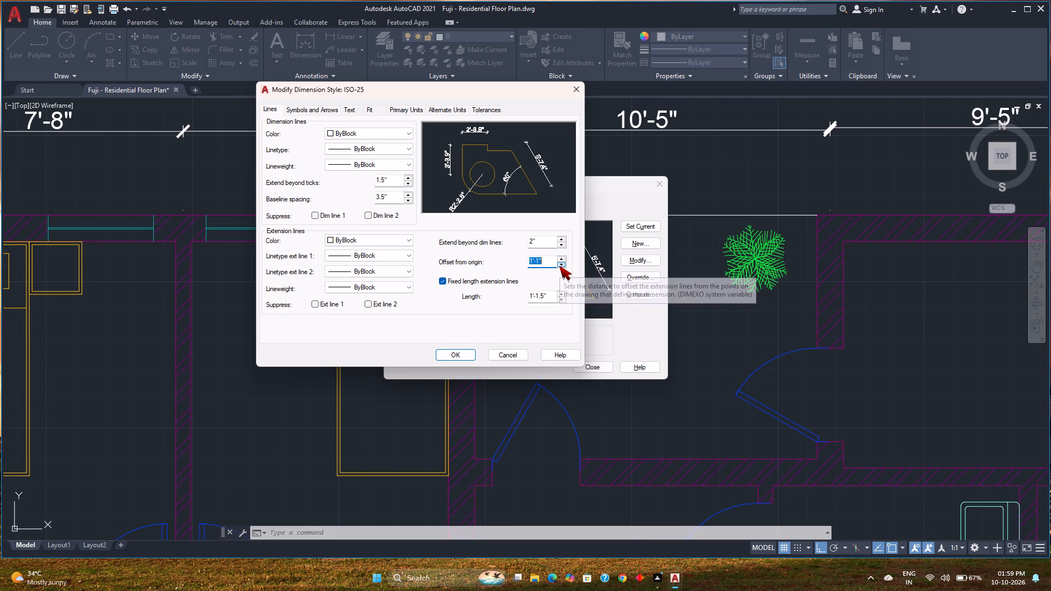
click(559, 266)
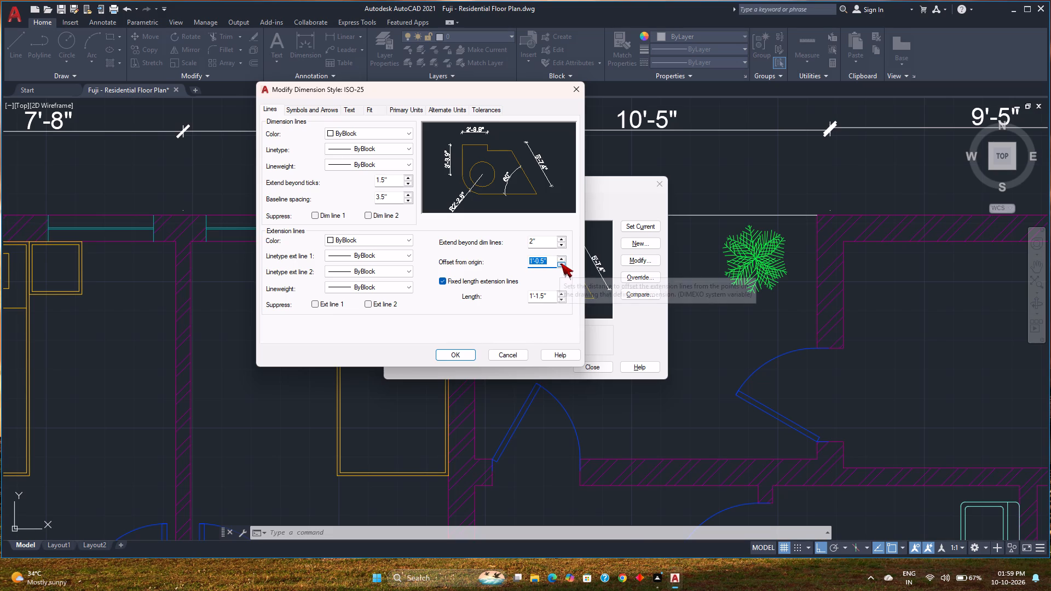
click(561, 264)
triple_click(561, 264)
click(561, 264)
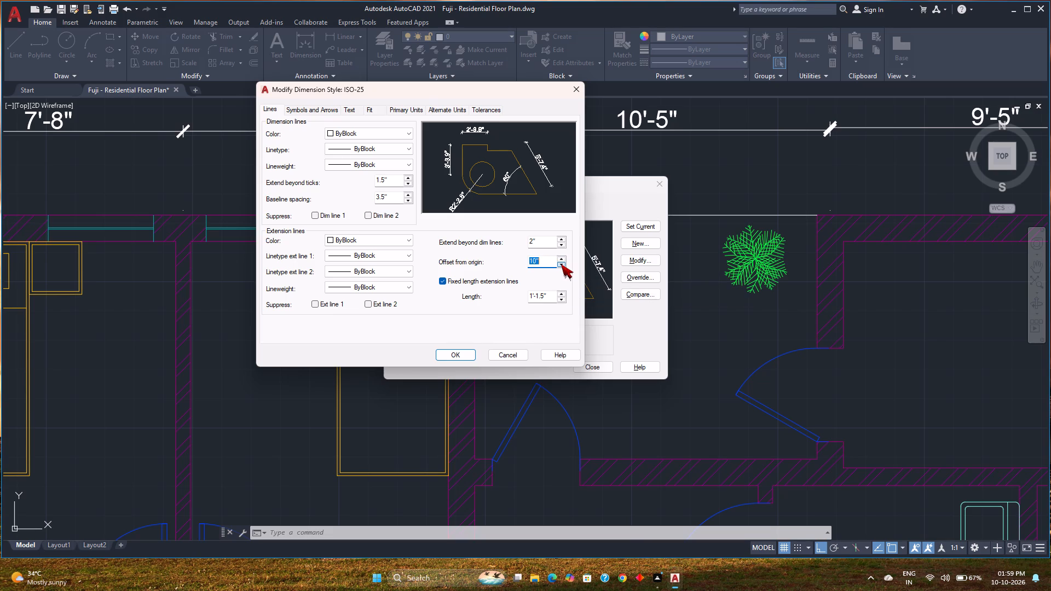
triple_click(561, 264)
triple_click(561, 264)
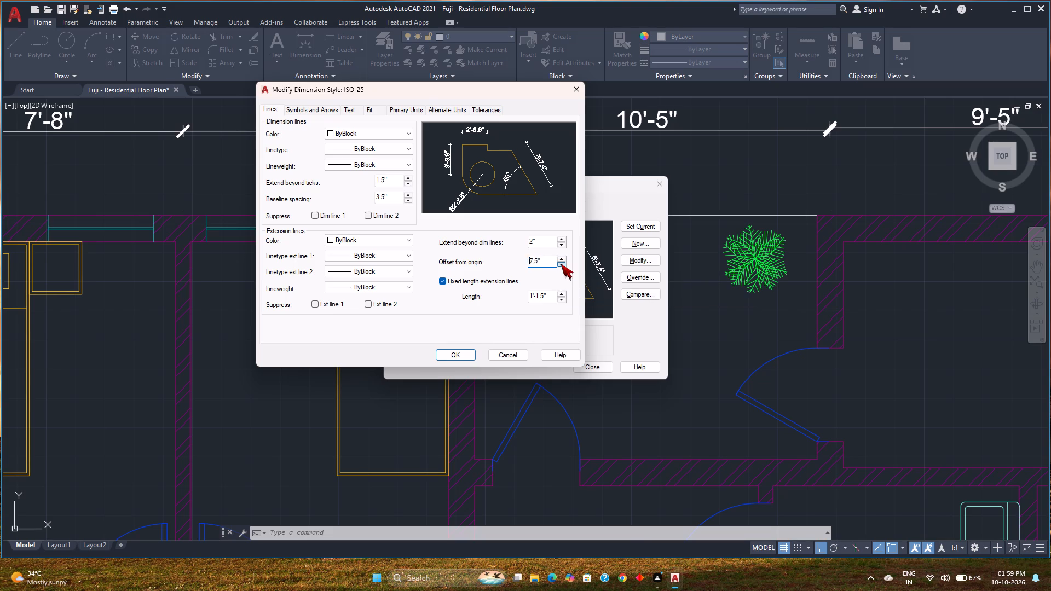
triple_click(561, 264)
triple_click(561, 264)
triple_click(561, 264)
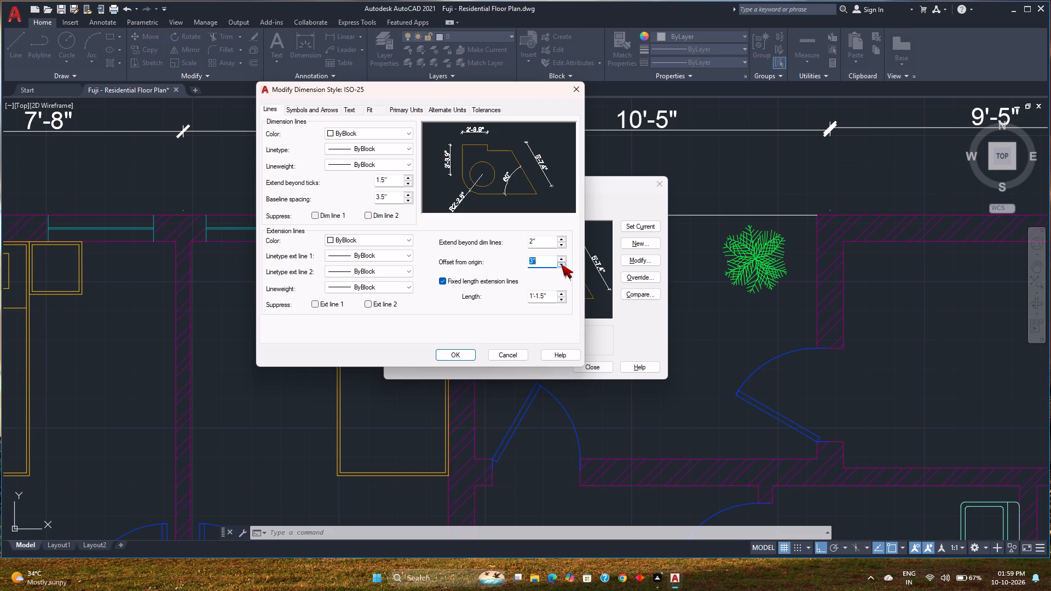
Lower the ISO-25 extension line offset from origin by one more increment, apply the style and close the Dimension Style Manager.
click(561, 264)
click(467, 355)
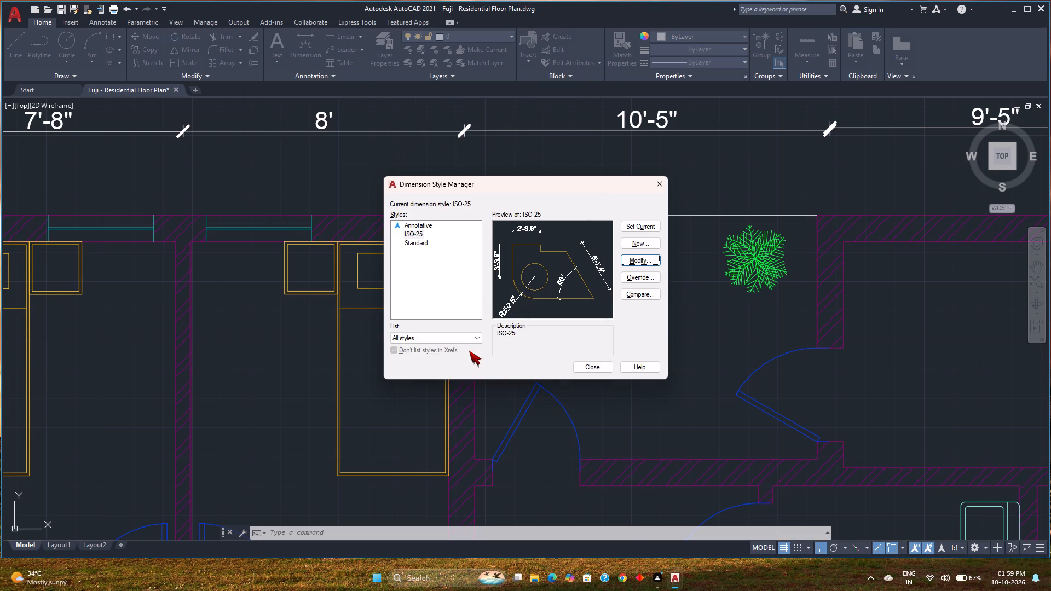
click(586, 364)
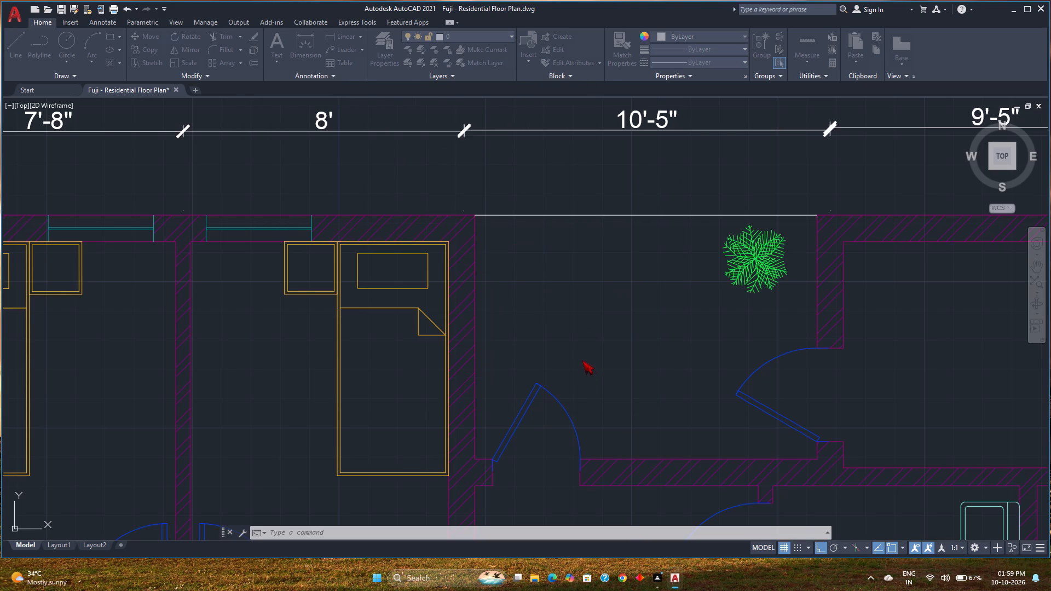
Examine how the restyled dimensions look around the perimeter of the whole floor plan.
scroll(644, 283, down, 1)
scroll(601, 266, down, 2)
middle_drag(539, 269, 568, 239)
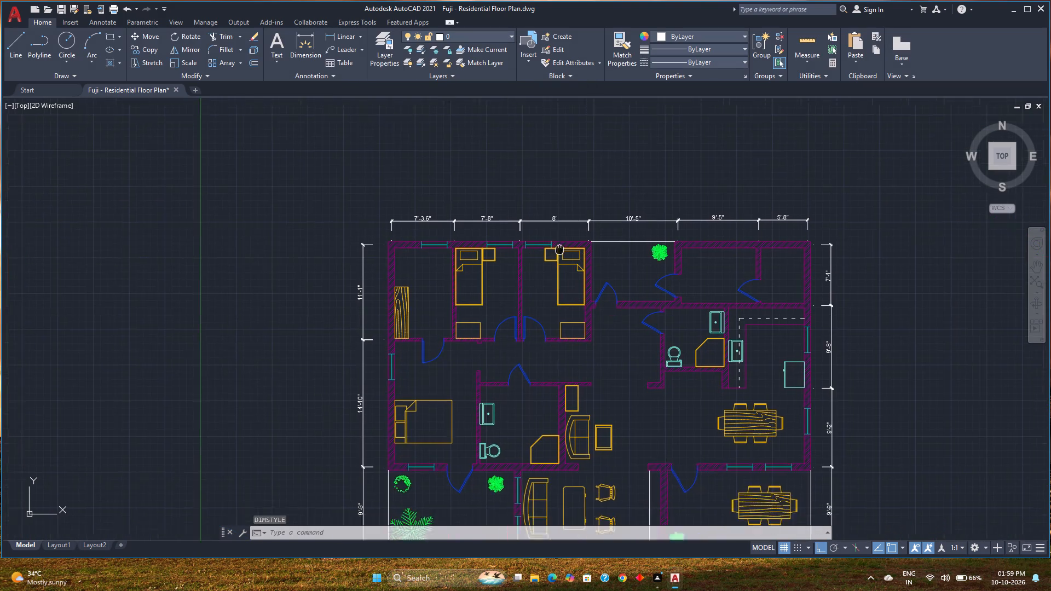
middle_drag(568, 239, 575, 230)
scroll(558, 213, up, 2)
scroll(551, 216, down, 1)
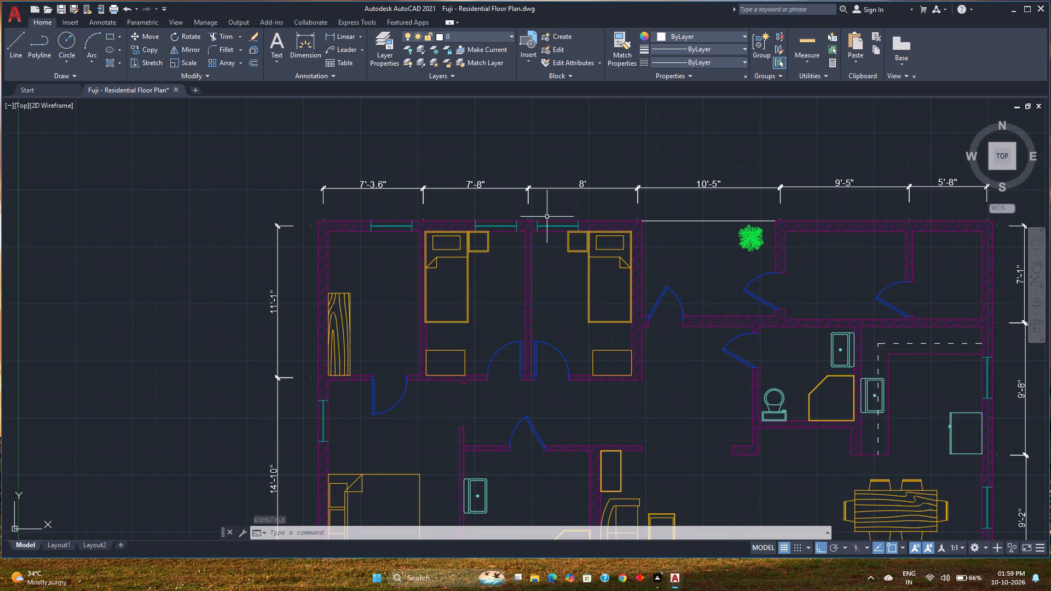
scroll(503, 224, down, 1)
middle_drag(538, 263, 528, 205)
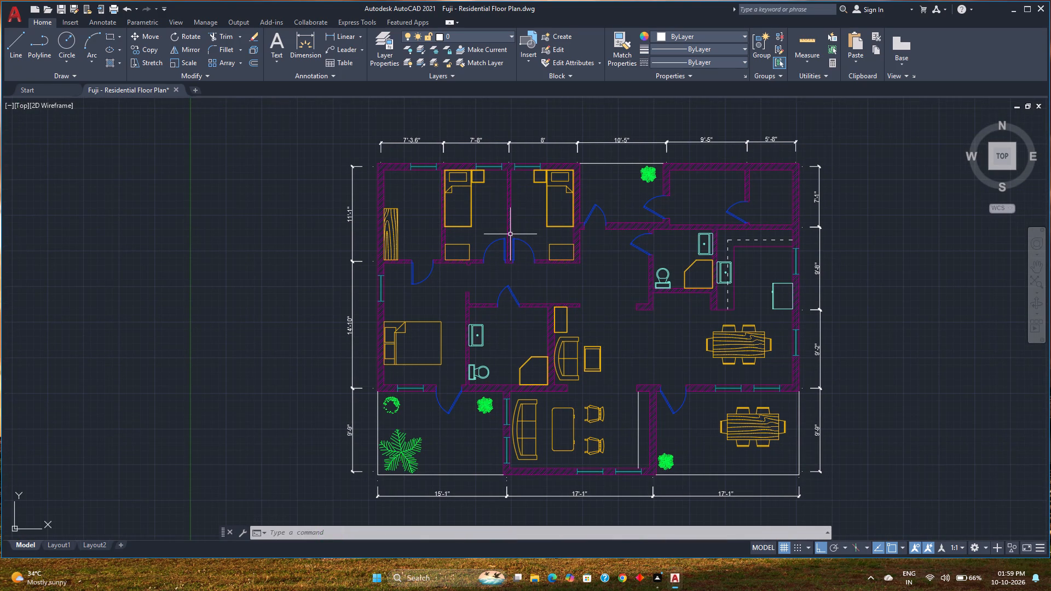
Save the floor plan drawing.
key(ctrl+s)
Turn on the Guide Lines layer and lock it.
middle_drag(656, 312, 578, 299)
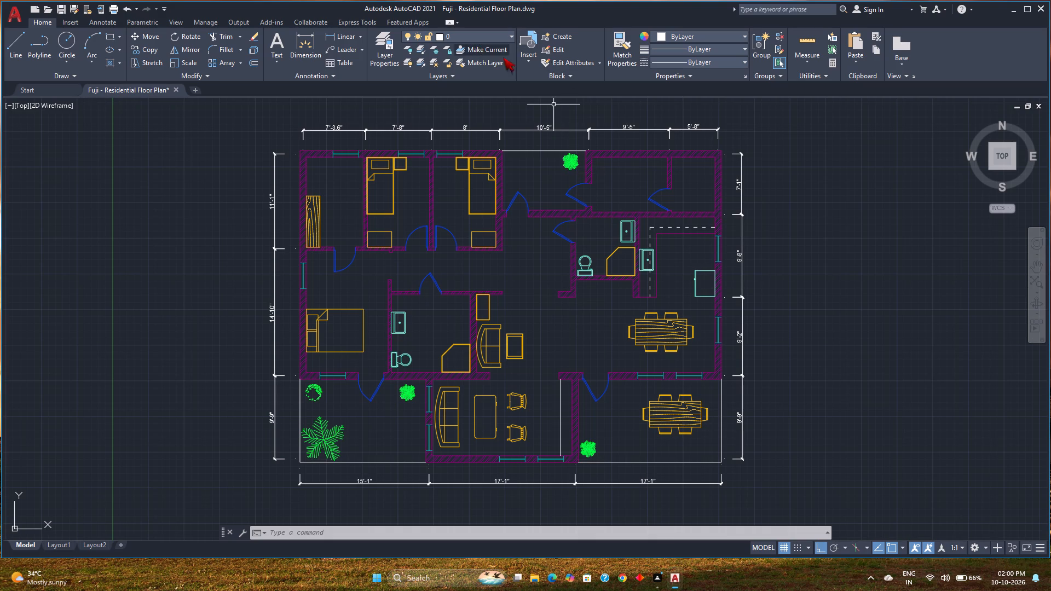
click(505, 38)
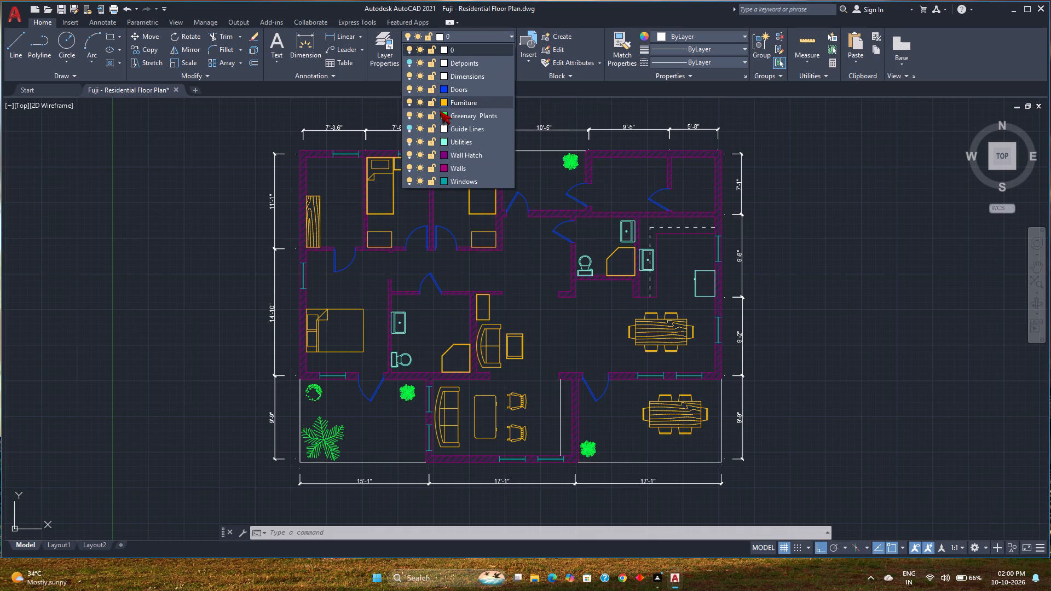
click(406, 128)
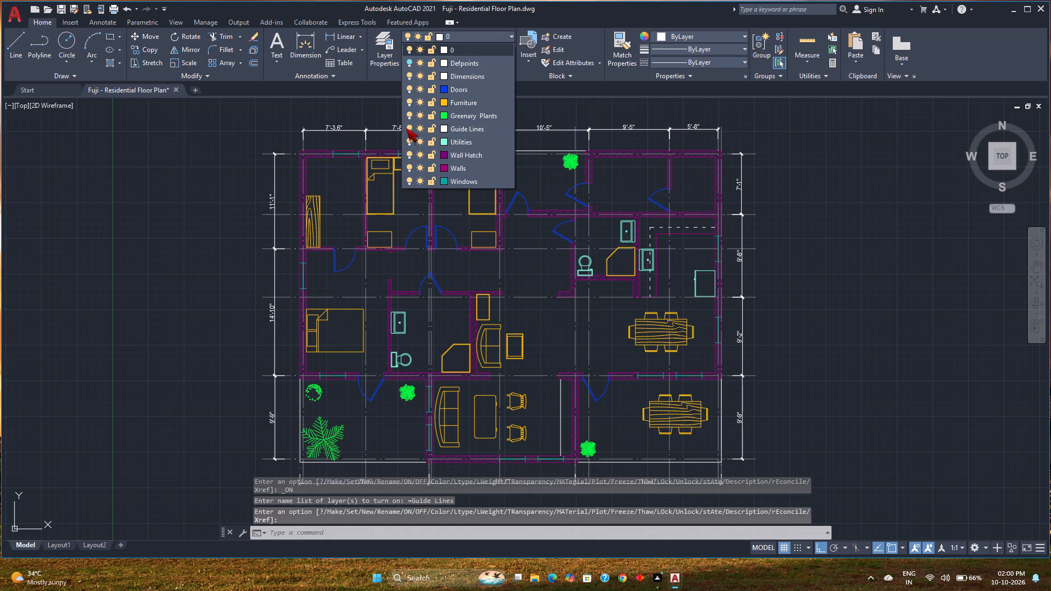
click(431, 130)
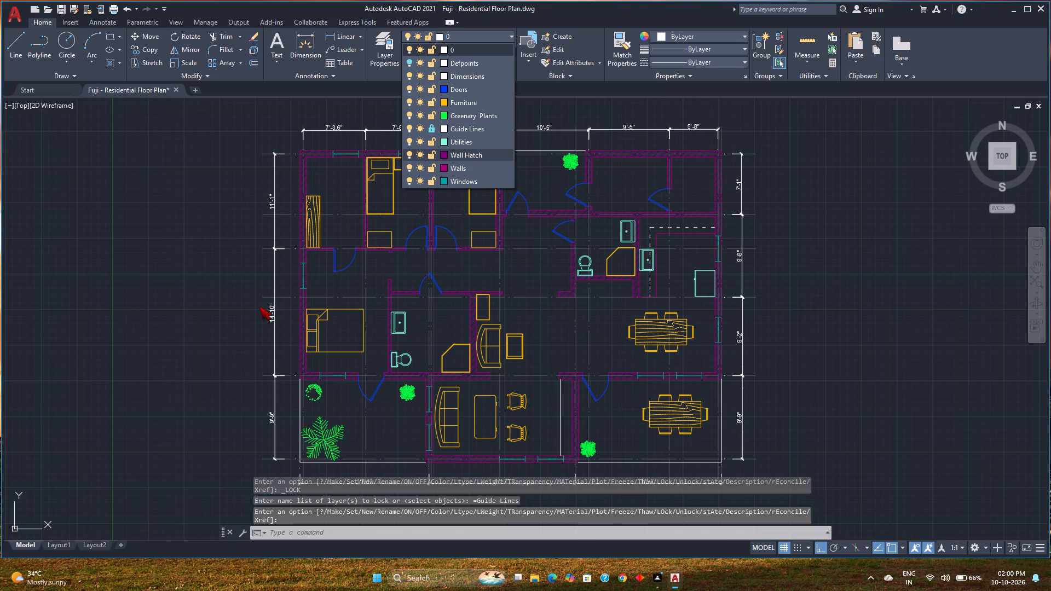
key(Escape)
Examine the rooms and the overall layout of the floor plan against the guide lines.
scroll(628, 315, up, 2)
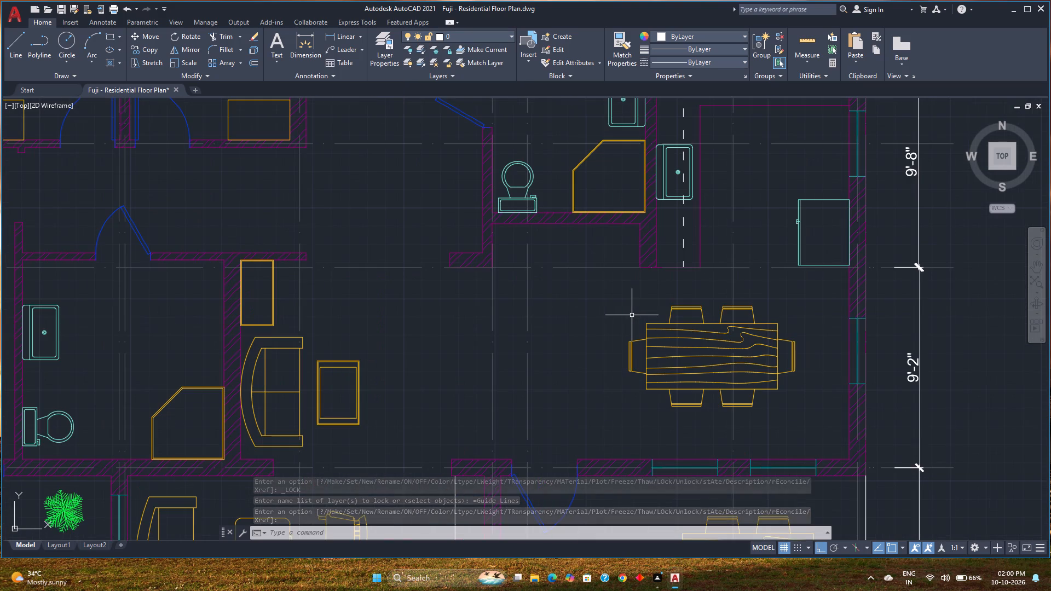
scroll(632, 315, down, 2)
middle_drag(561, 369, 562, 306)
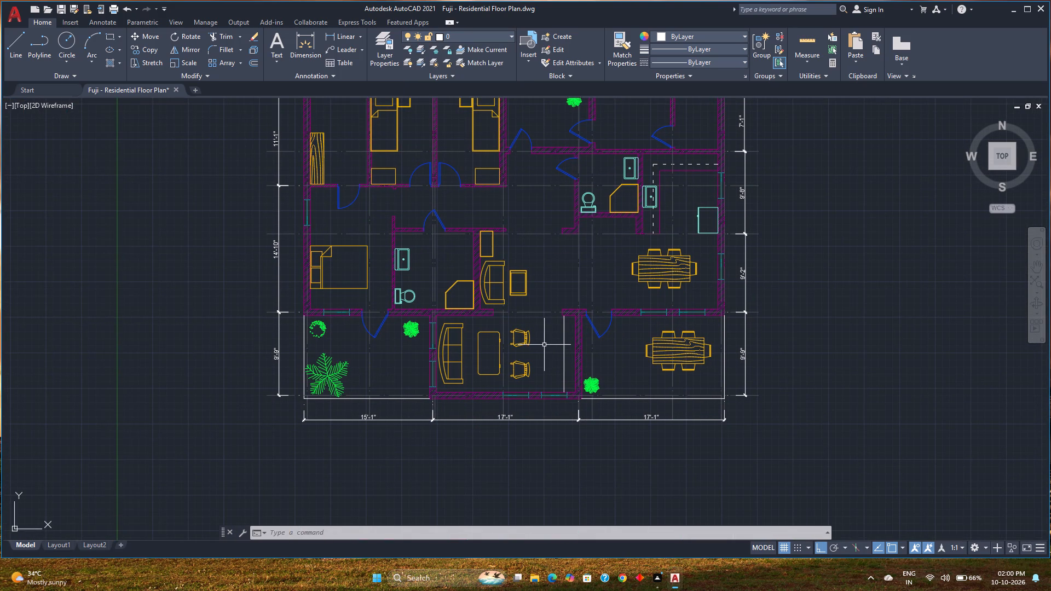
scroll(681, 336, down, 1)
middle_drag(681, 336, 662, 356)
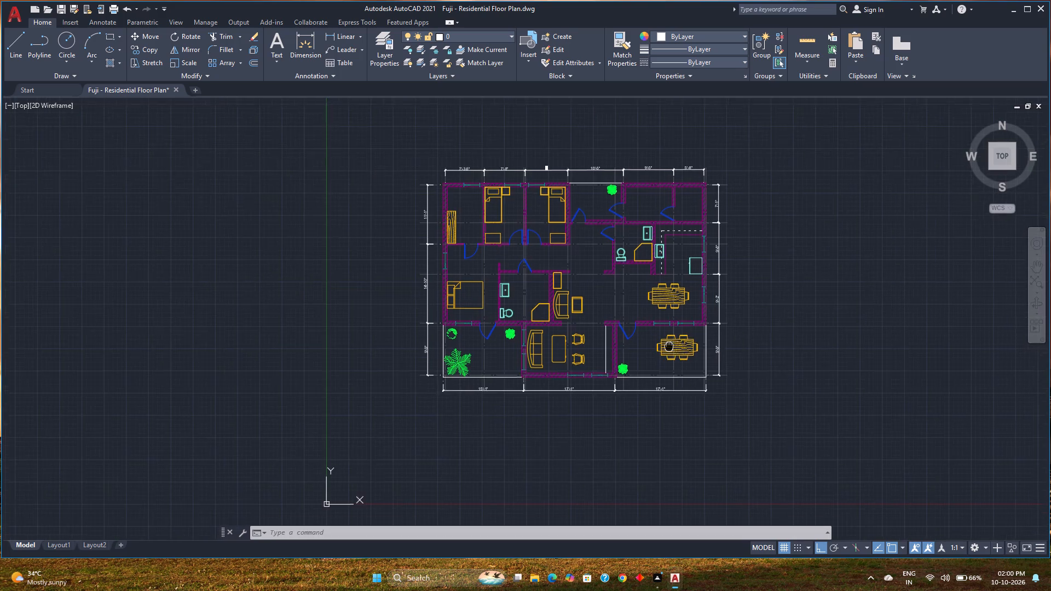
middle_drag(662, 356, 656, 362)
scroll(650, 351, up, 1)
middle_drag(650, 351, 659, 374)
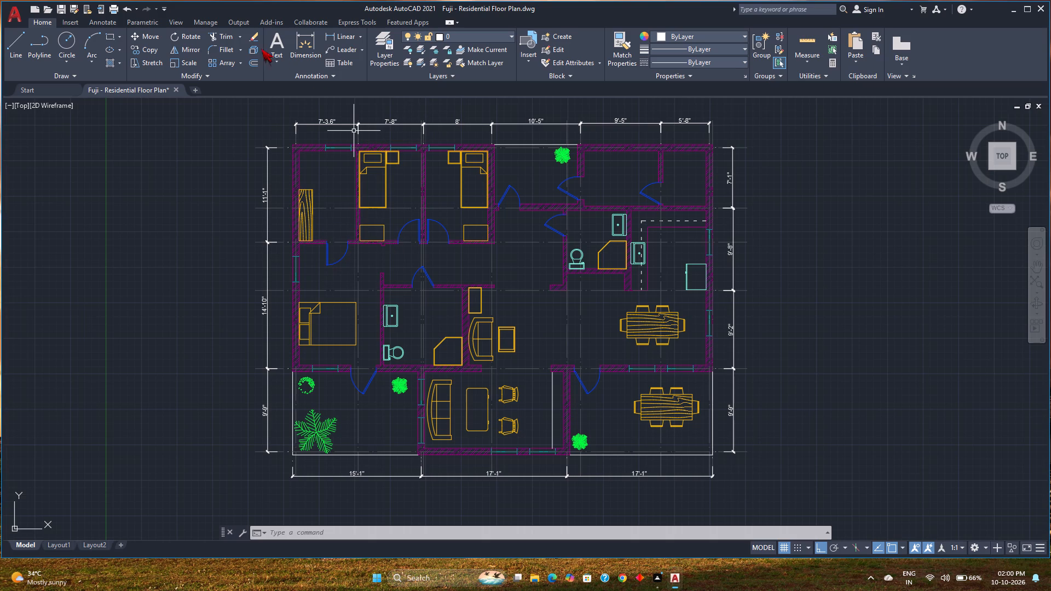
Start a multiline text box in the northwest room above the wooden wardrobe, with a text height of 5".
click(276, 43)
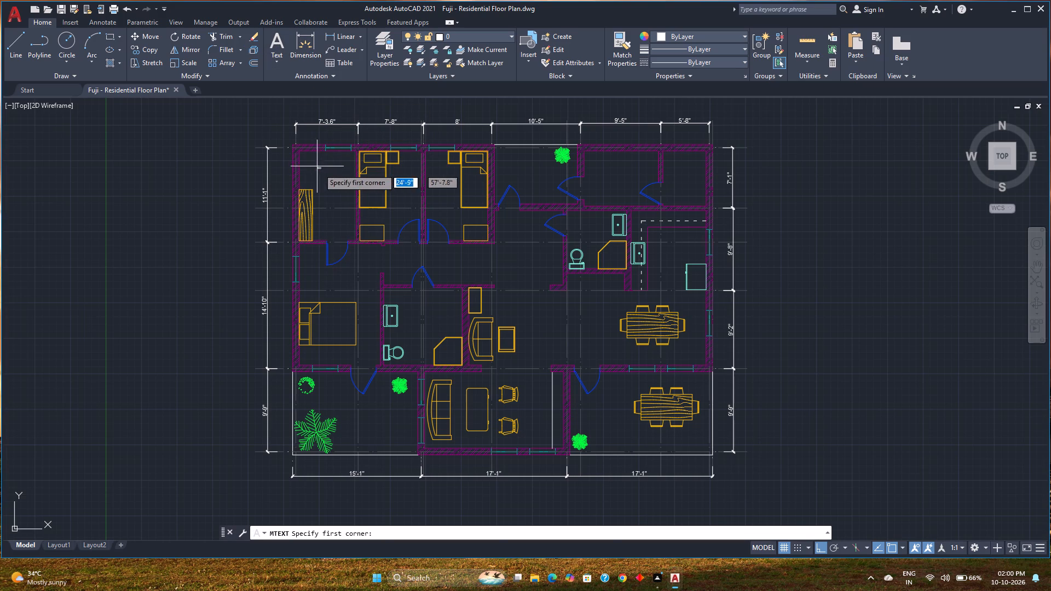
click(321, 166)
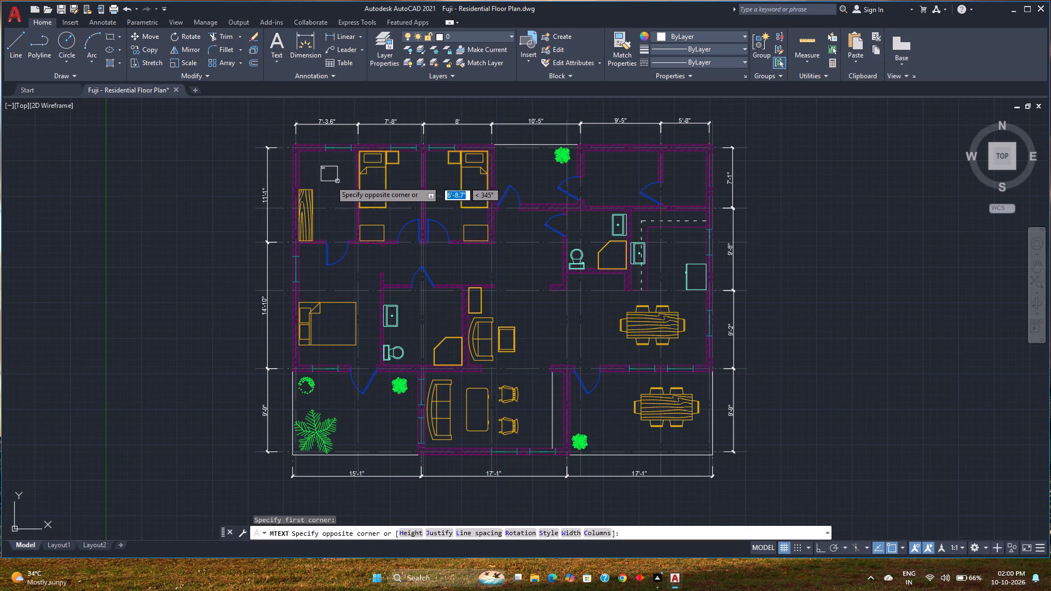
scroll(331, 181, up, 4)
middle_drag(332, 180, 387, 265)
scroll(388, 256, down, 1)
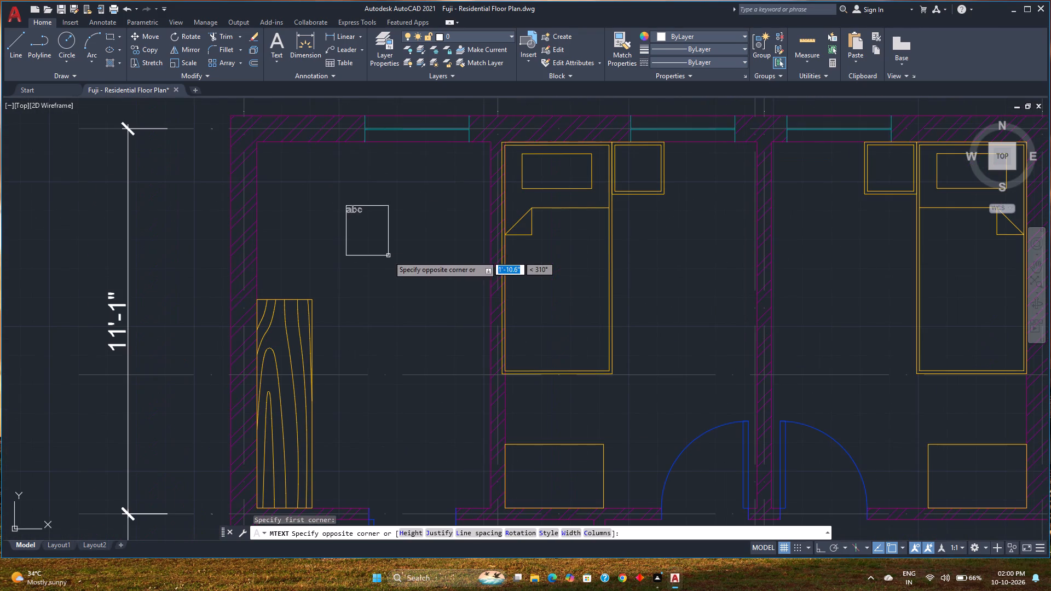
click(451, 242)
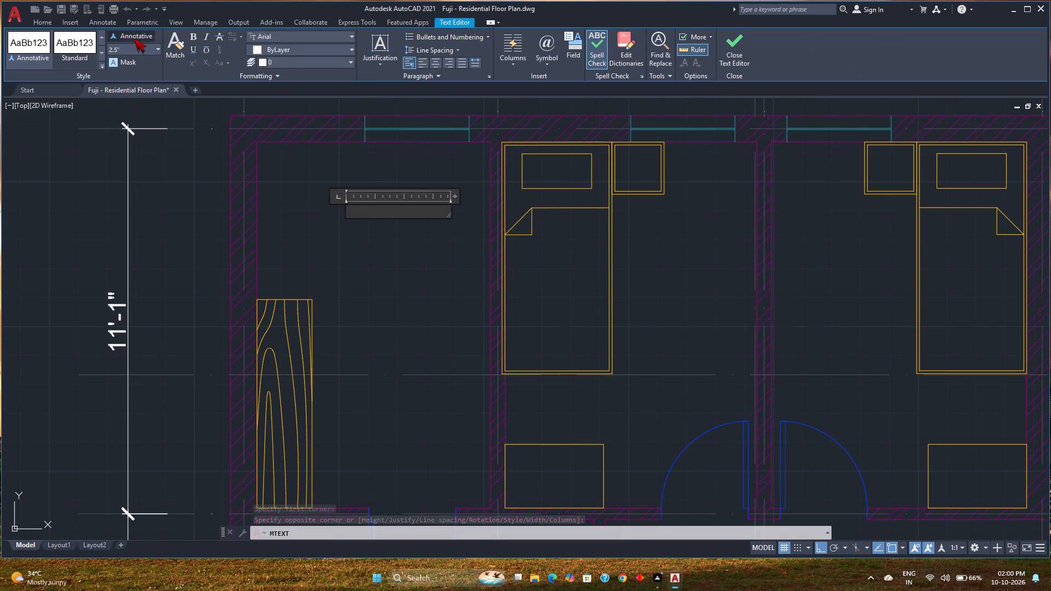
click(146, 49)
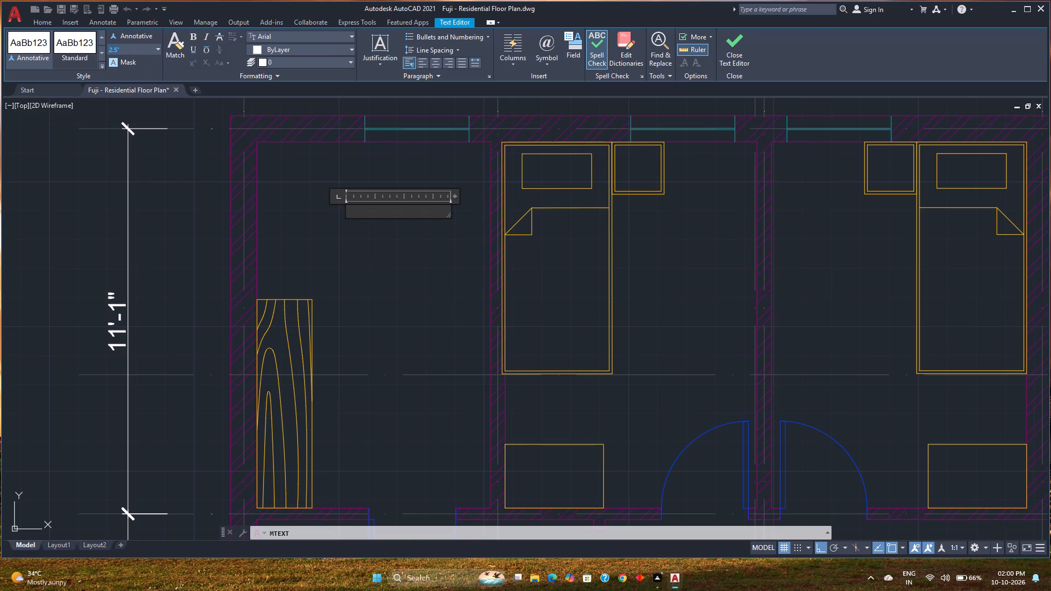
text(5")
key(Return)
Set the room label's font to Times New Roman.
click(307, 38)
click(307, 38)
click(307, 38)
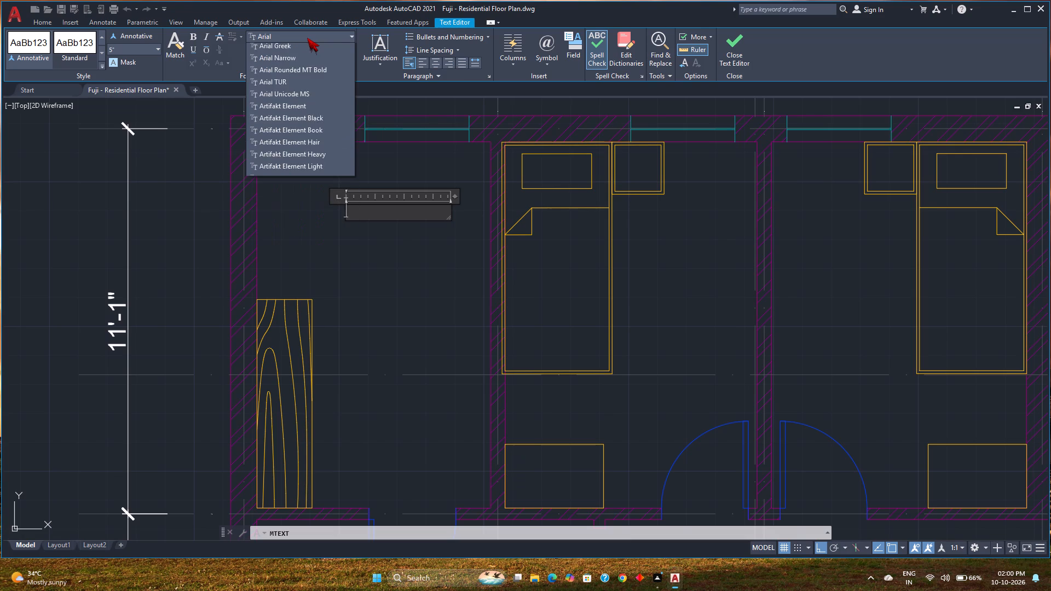
key(t)
key(i)
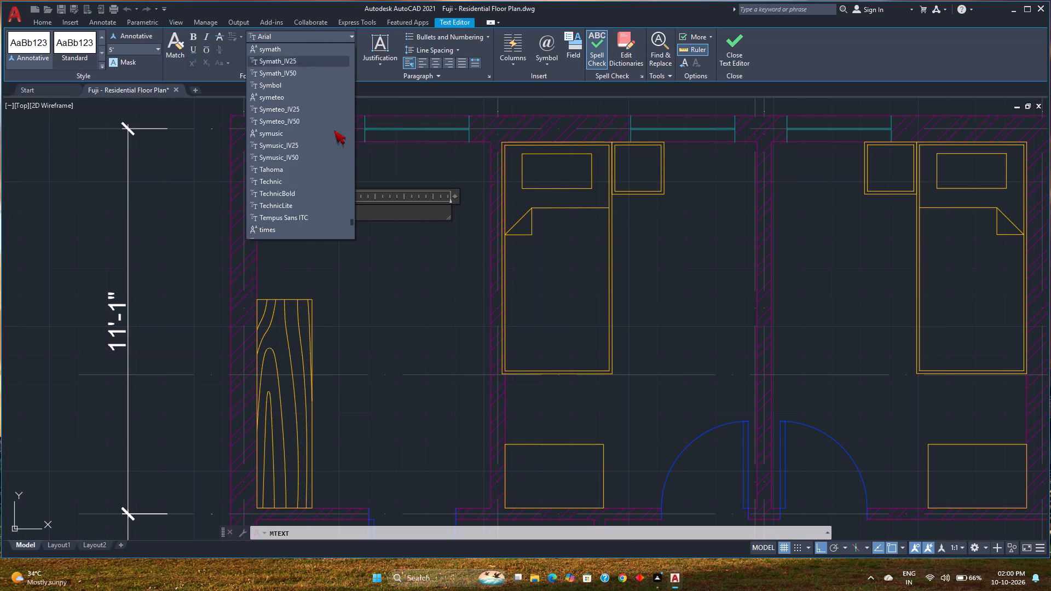
scroll(319, 160, down, 2)
click(308, 166)
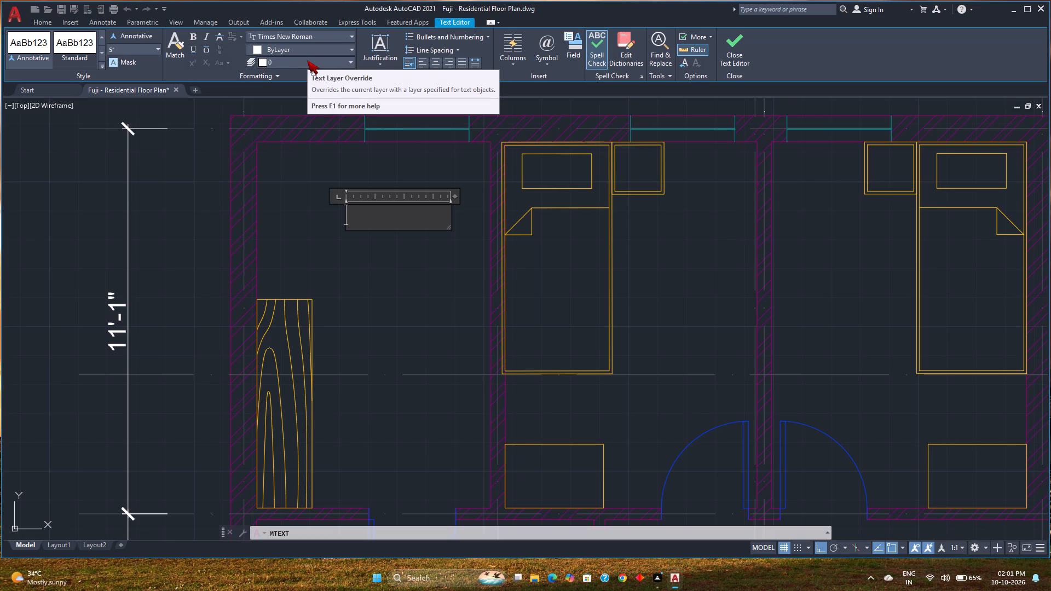
Enter "Walk-in Closet" as the northwest room's label.
text(Wlak)
key(BackSpace)
key(BackSpace)
key(BackSpace)
key(l)
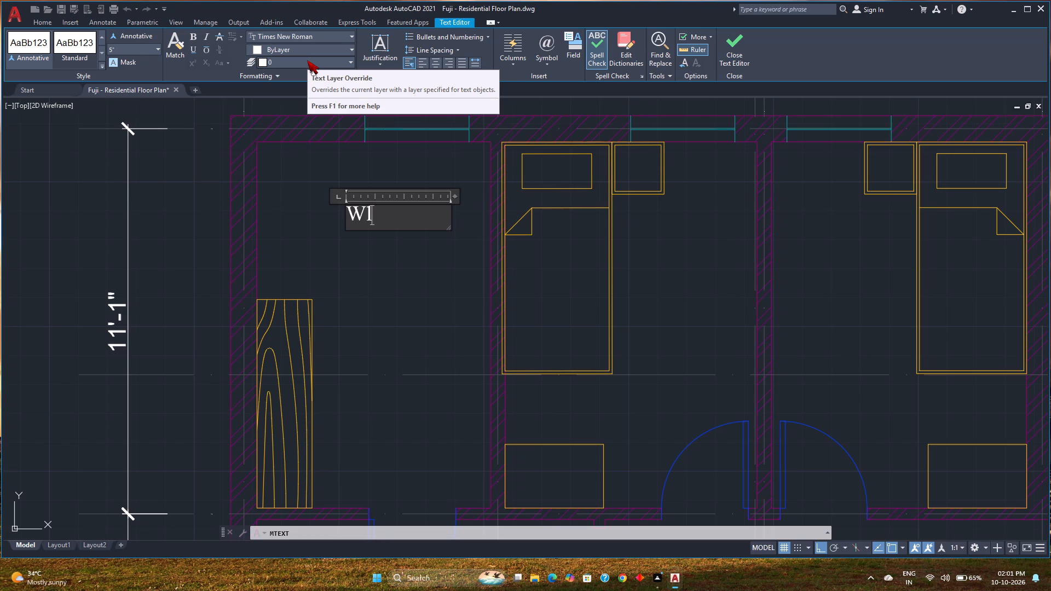
key(BackSpace)
text(alk)
key(space)
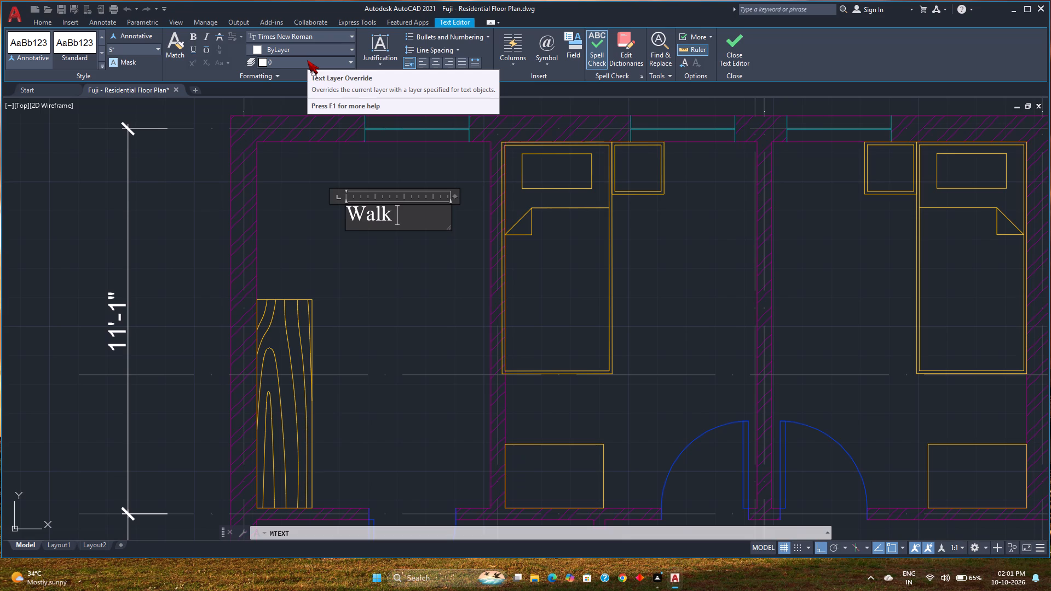
key(BackSpace)
text(-in)
key(space)
text(Clo)
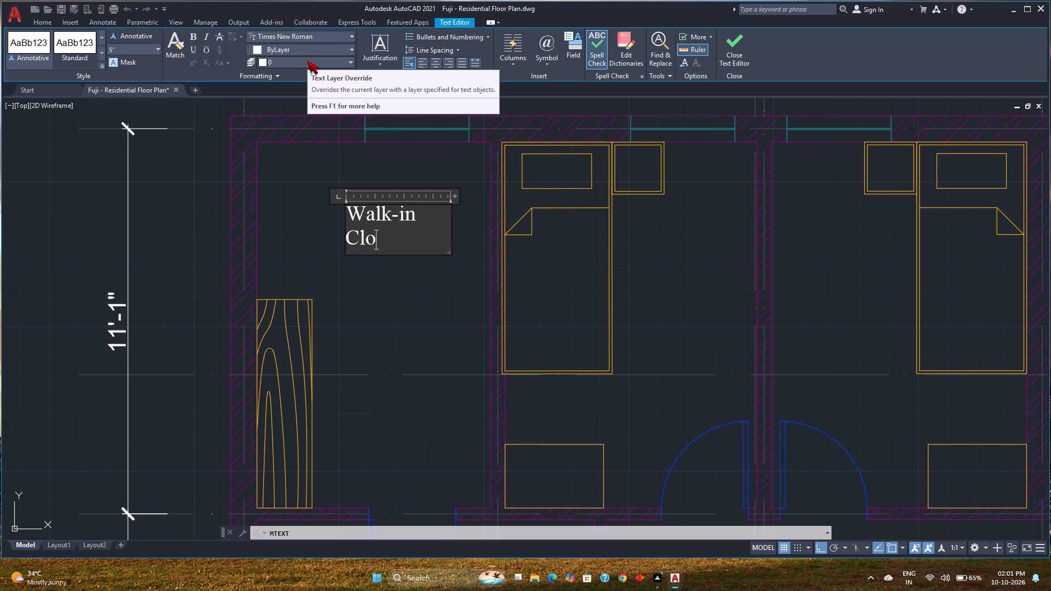
text(set)
key(space)
key(BackSpace)
Centre-align the whole Walk-in Closet label and finish editing the text.
key(ctrl+a)
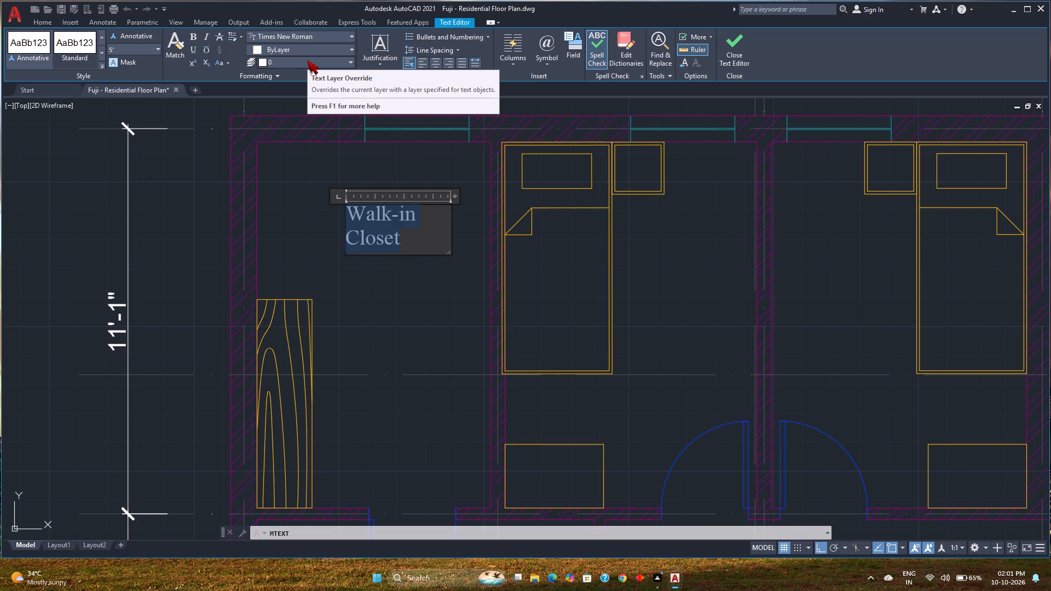
click(434, 59)
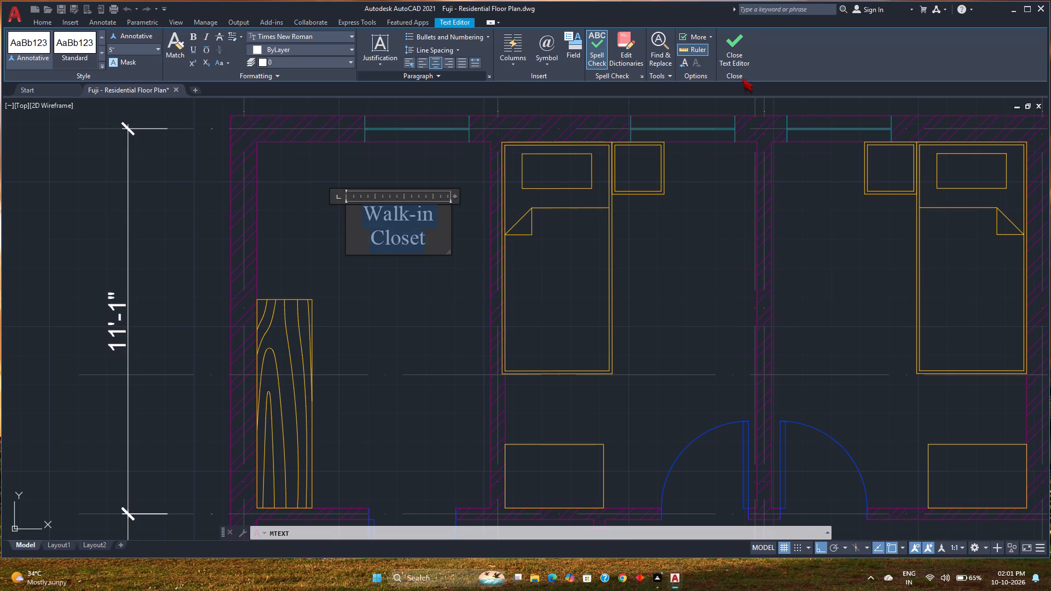
click(743, 61)
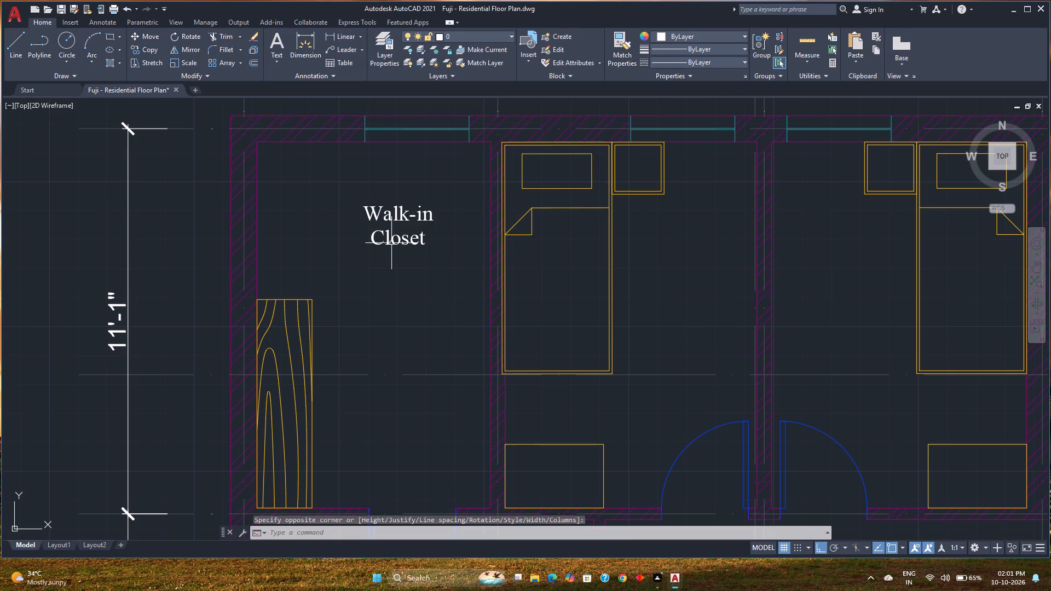
Shift the Walk-in Closet label slightly west so it sits centrally between the room's side walls.
click(386, 218)
click(347, 207)
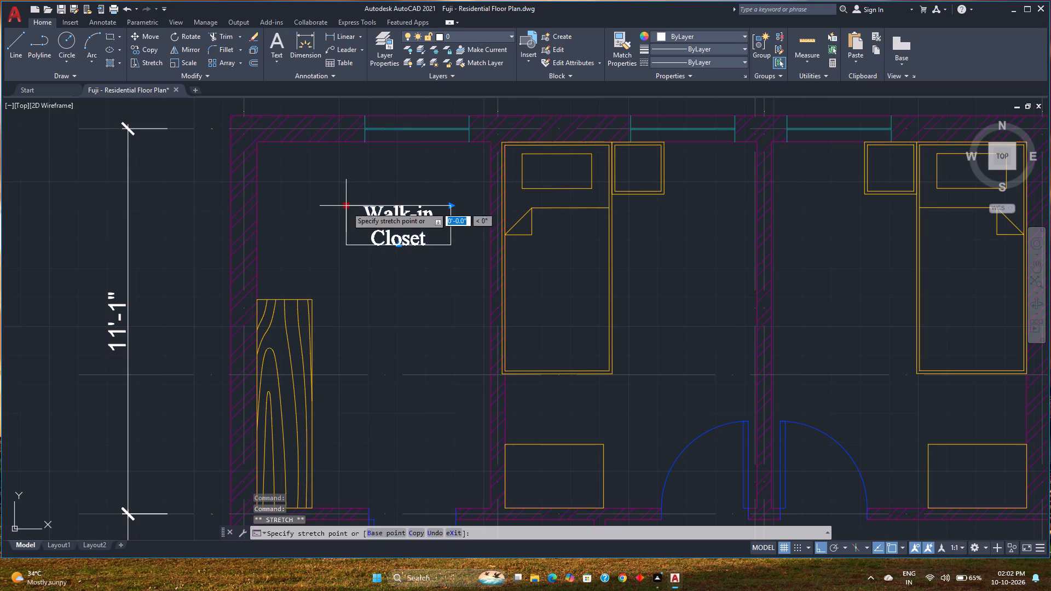
click(327, 206)
Start a quick measurement of the walk-in closet's interior.
scroll(351, 234, down, 1)
middle_drag(351, 234, 371, 208)
click(816, 36)
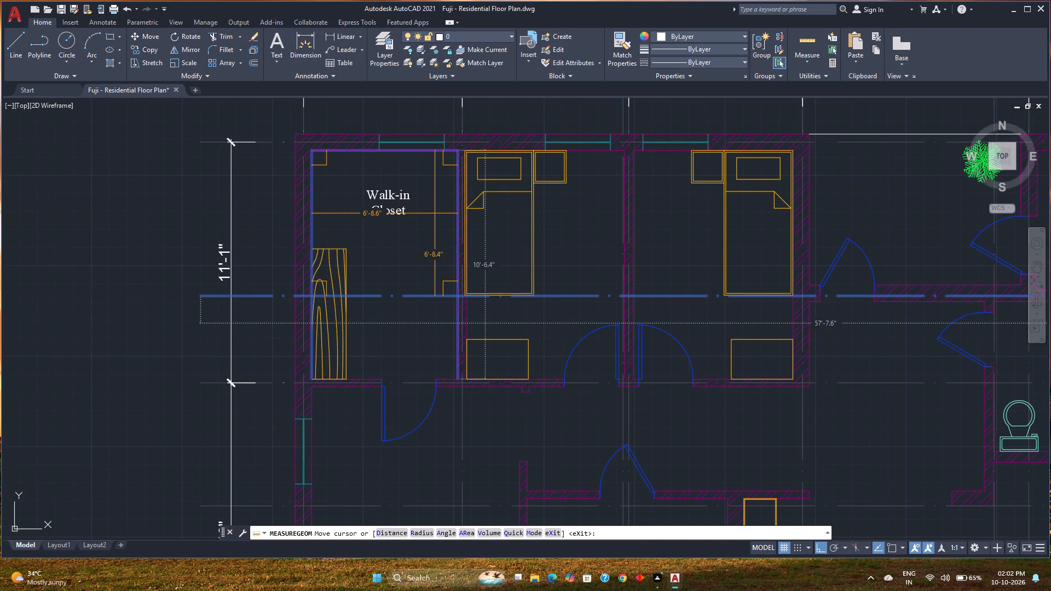
Turn off the Guide Lines layer while keeping the quick measurement active.
click(480, 39)
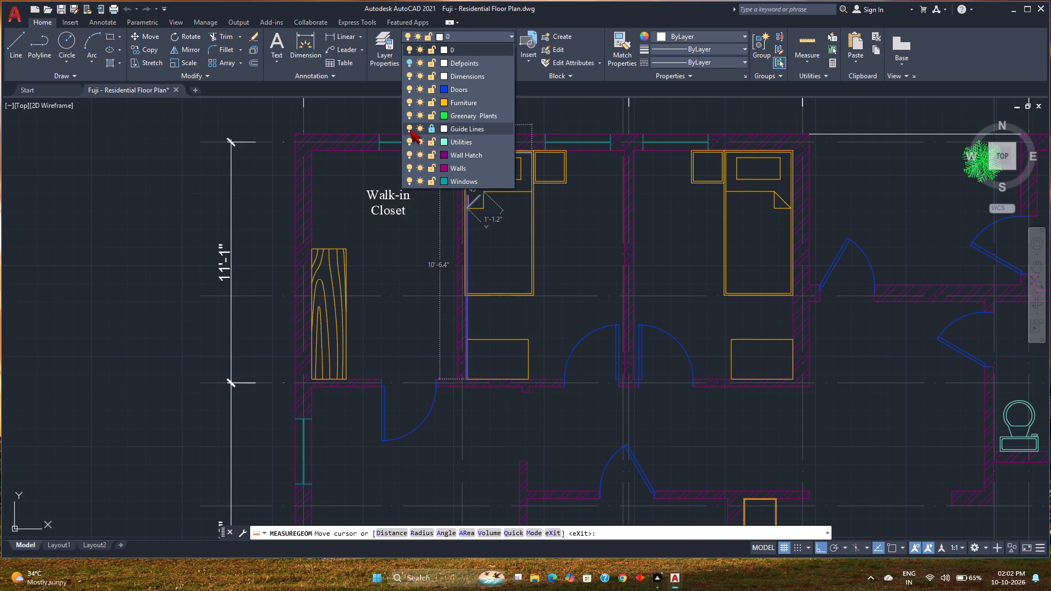
click(409, 130)
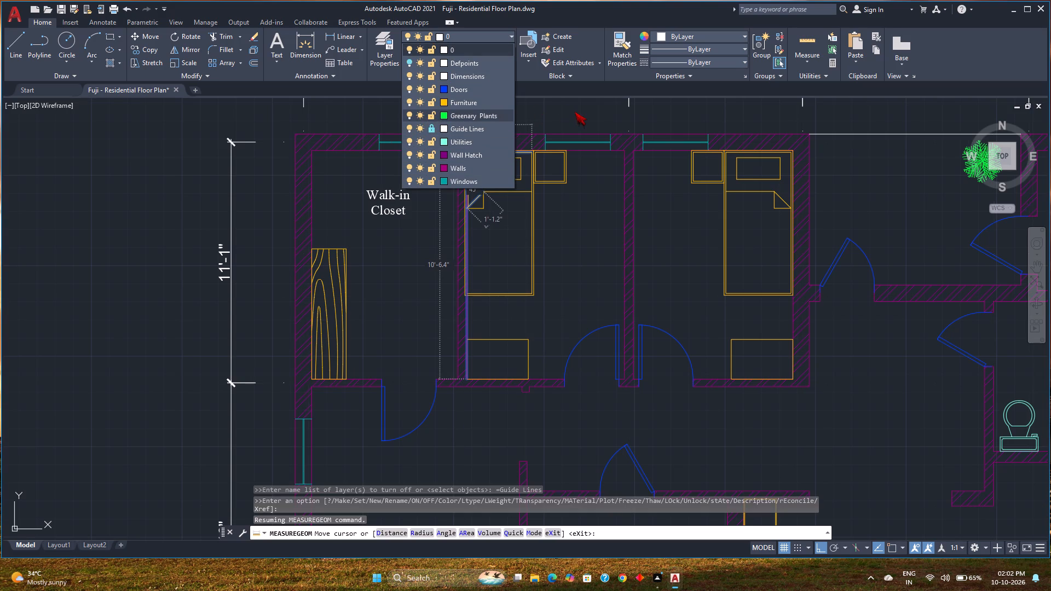
Measure the walk-in closet's clear interior width and length between its walls.
scroll(580, 103, up, 1)
middle_drag(580, 103, 600, 129)
scroll(331, 285, down, 2)
middle_drag(330, 284, 348, 268)
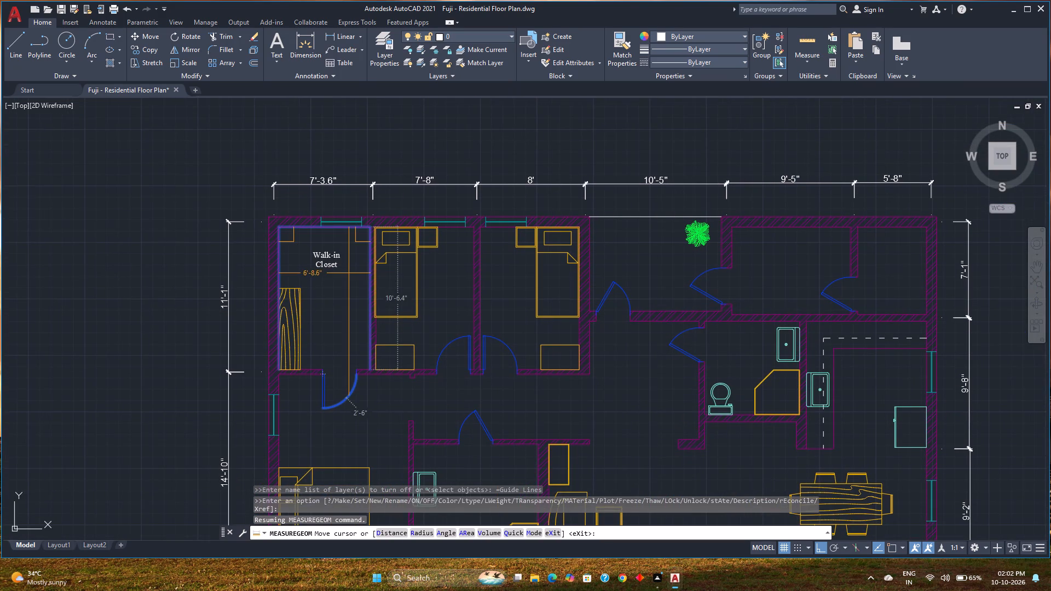
scroll(353, 280, up, 3)
scroll(369, 273, down, 1)
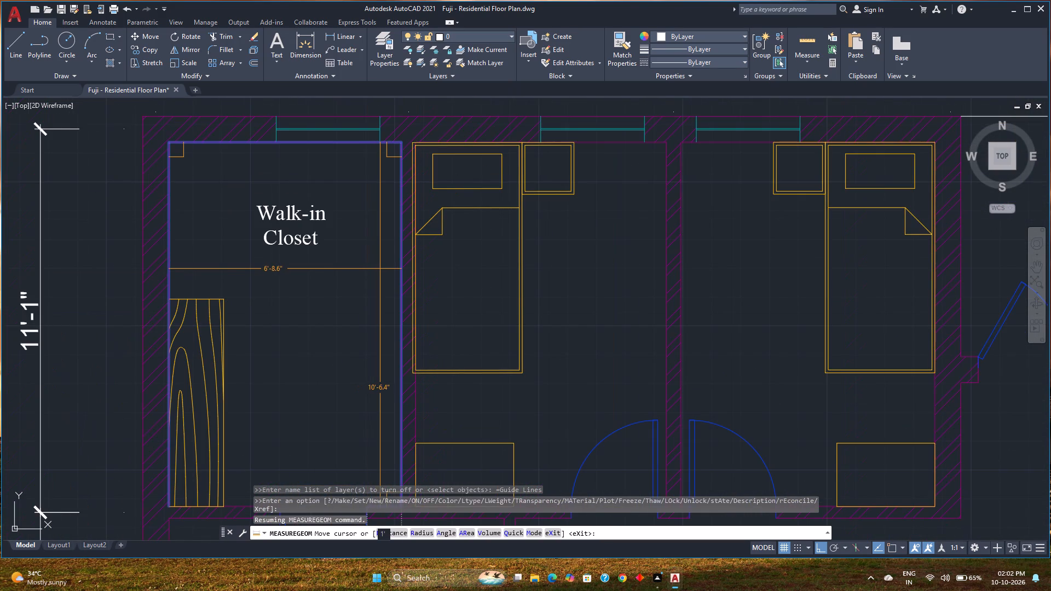
scroll(380, 269, down, 1)
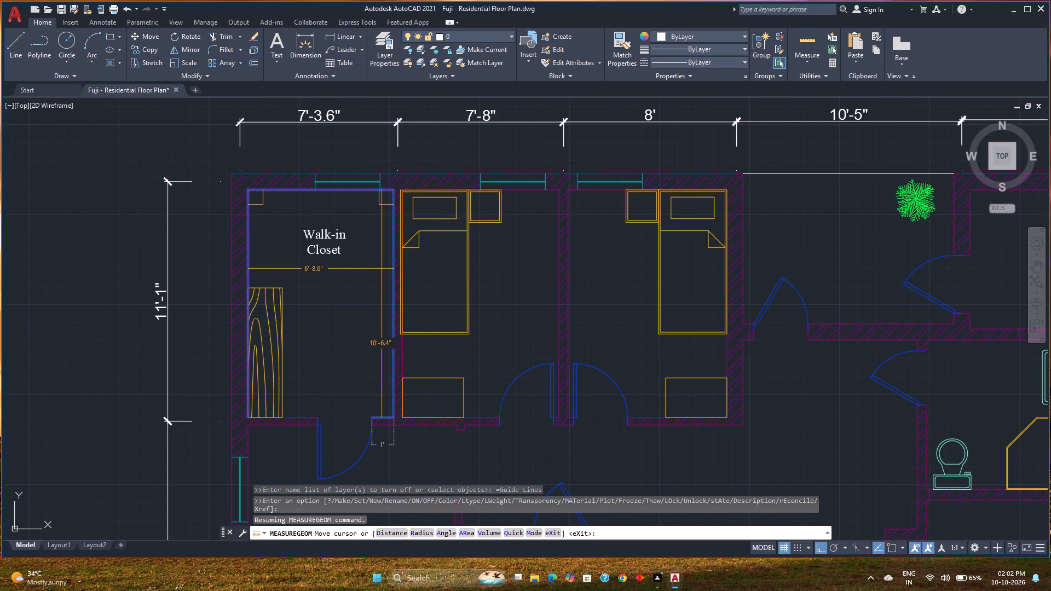
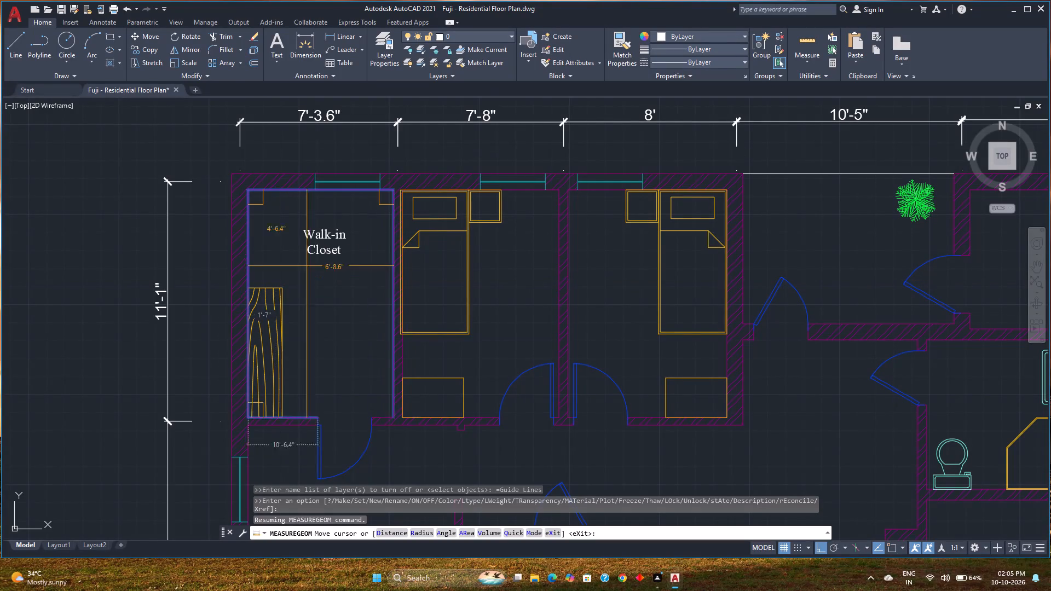
End the quick measurement of the walk-in closet's interior.
key(Escape)
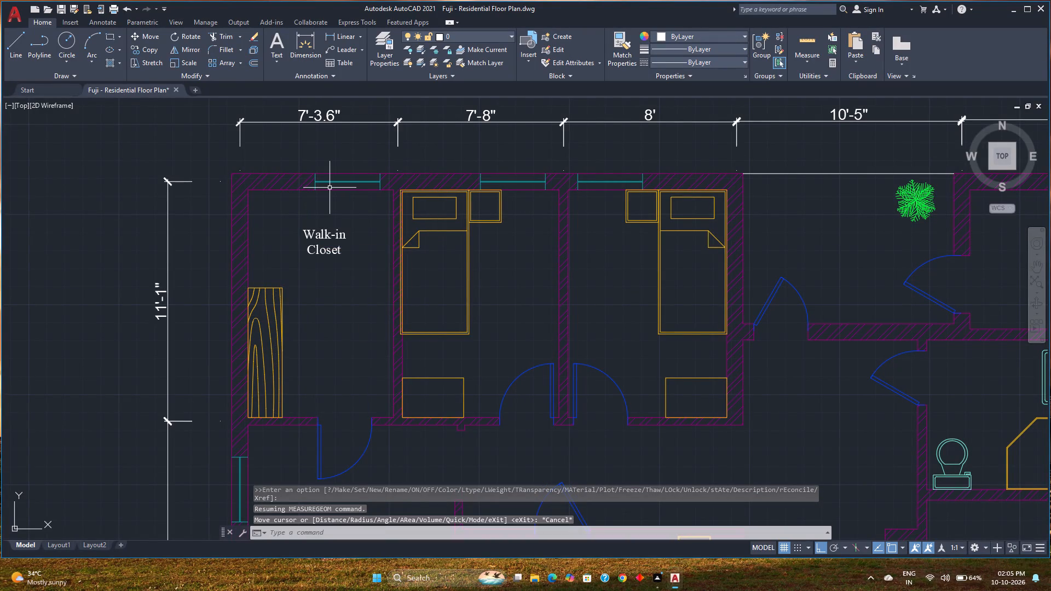
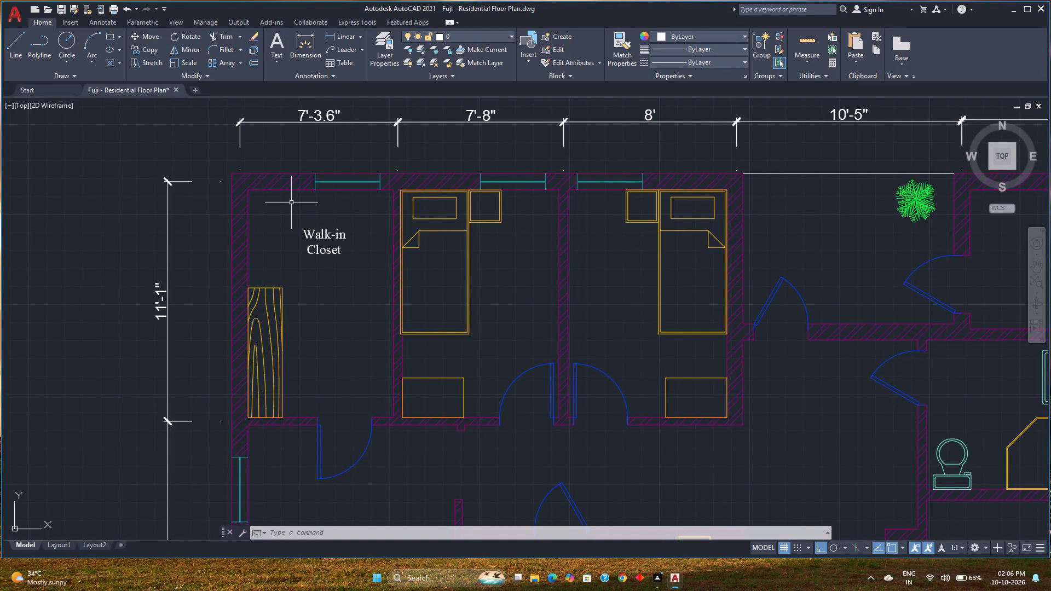
Copy the Walk-in Closet label, with ortho off, into both single-bed rooms and the three rooms along the plan's north-east side.
click(307, 232)
click(148, 48)
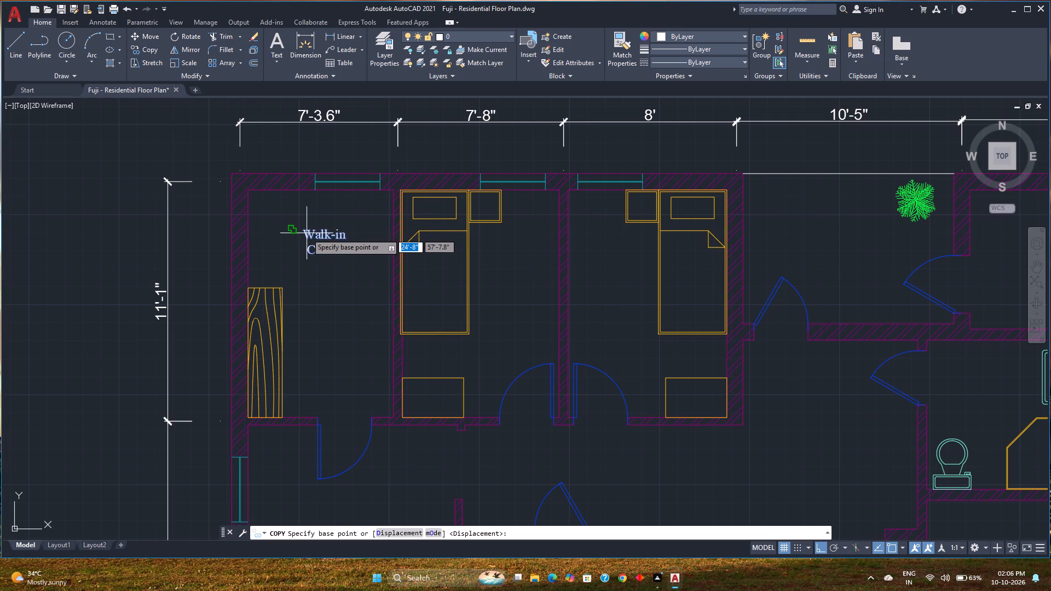
click(293, 228)
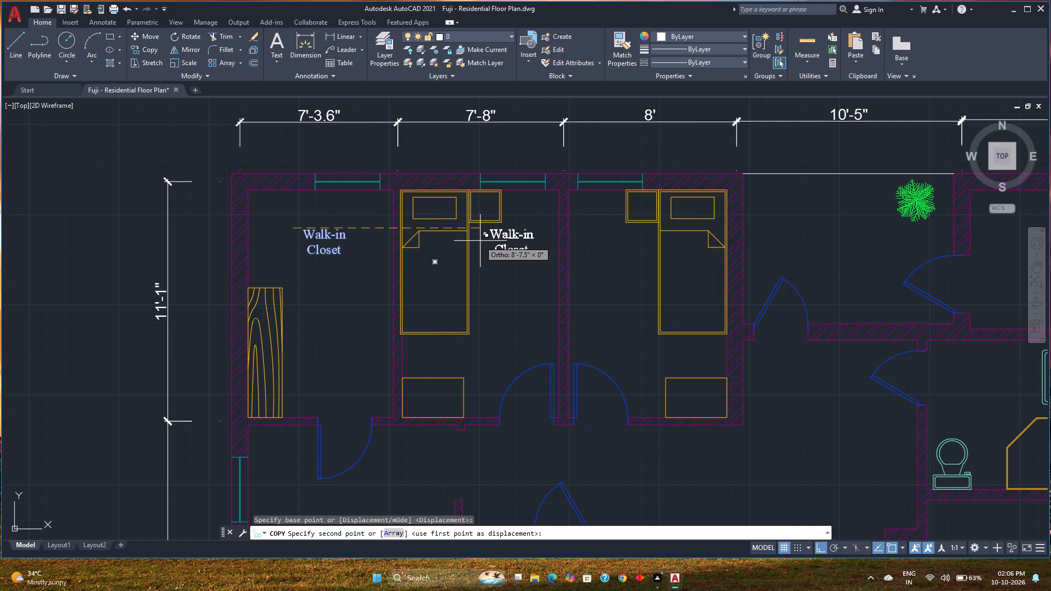
key(F8)
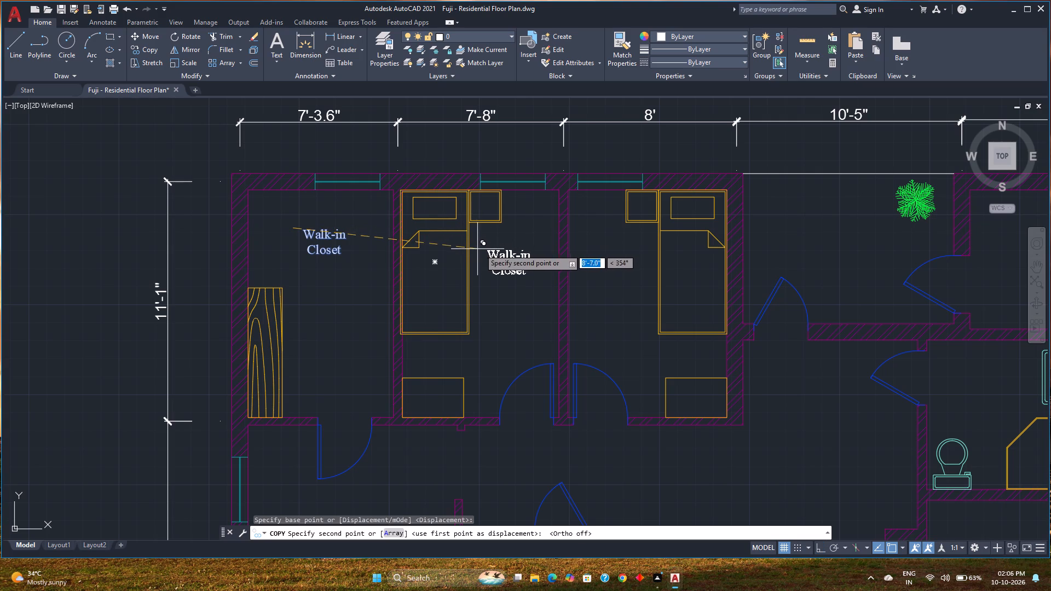
click(478, 267)
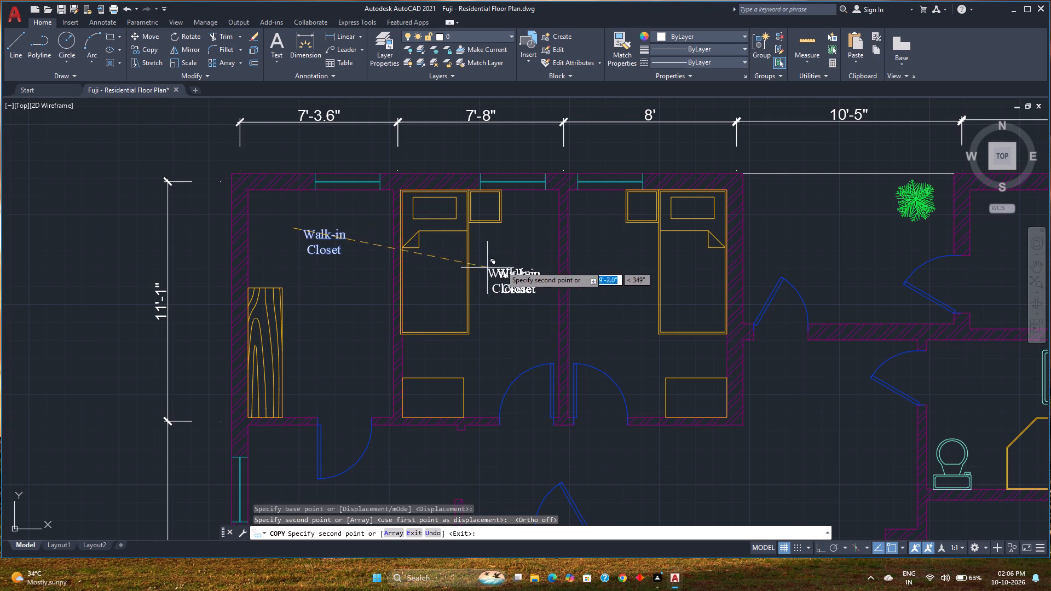
click(580, 266)
scroll(579, 265, down, 1)
middle_drag(578, 264, 318, 243)
click(453, 222)
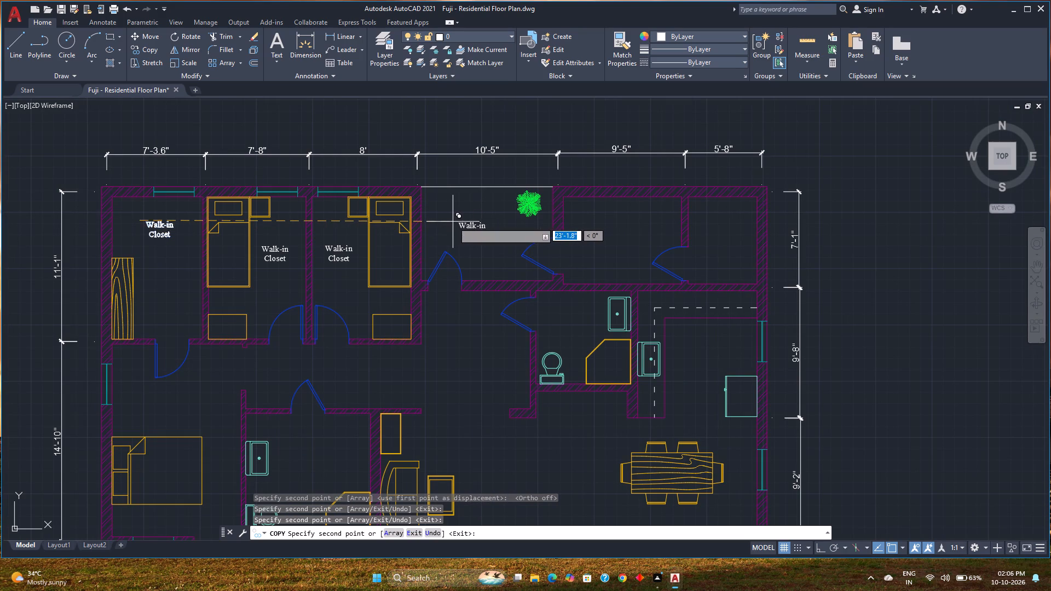
click(594, 230)
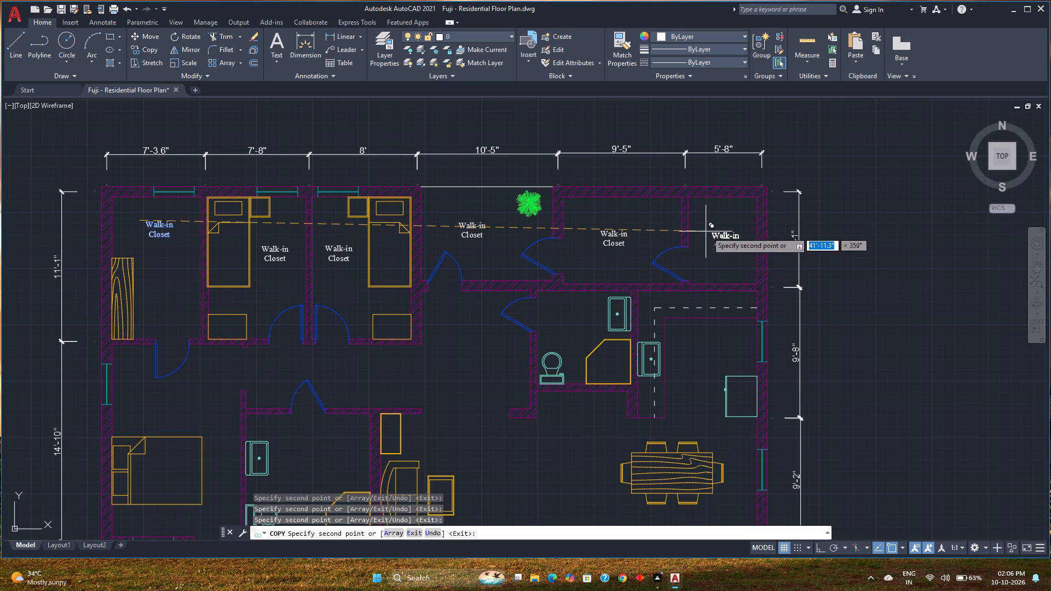
click(707, 231)
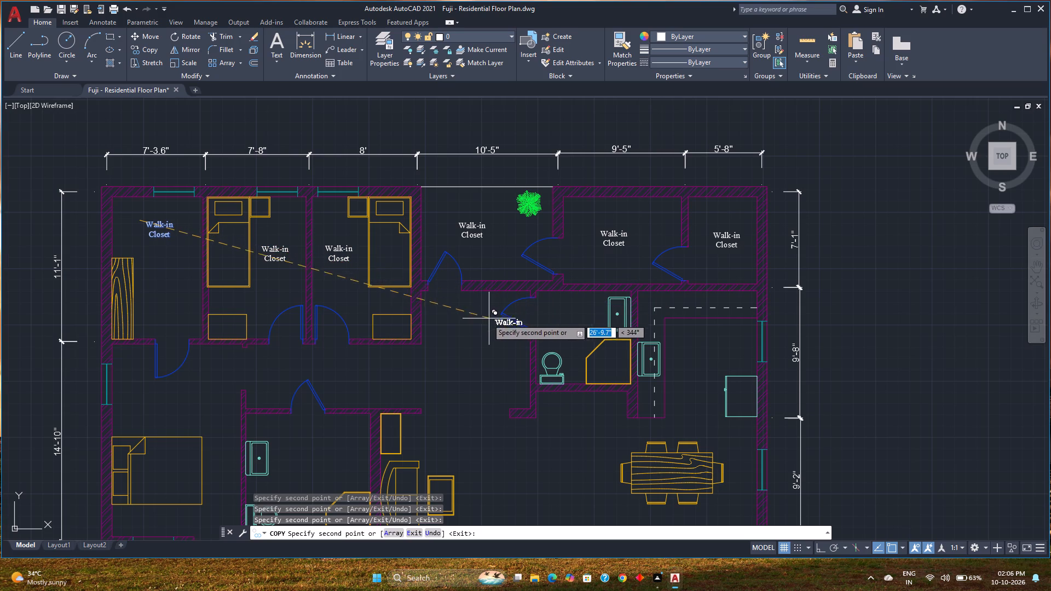
Place further label copies in the central hallway, the north-east bathroom, the kitchen and beside the indoor dining table.
click(455, 322)
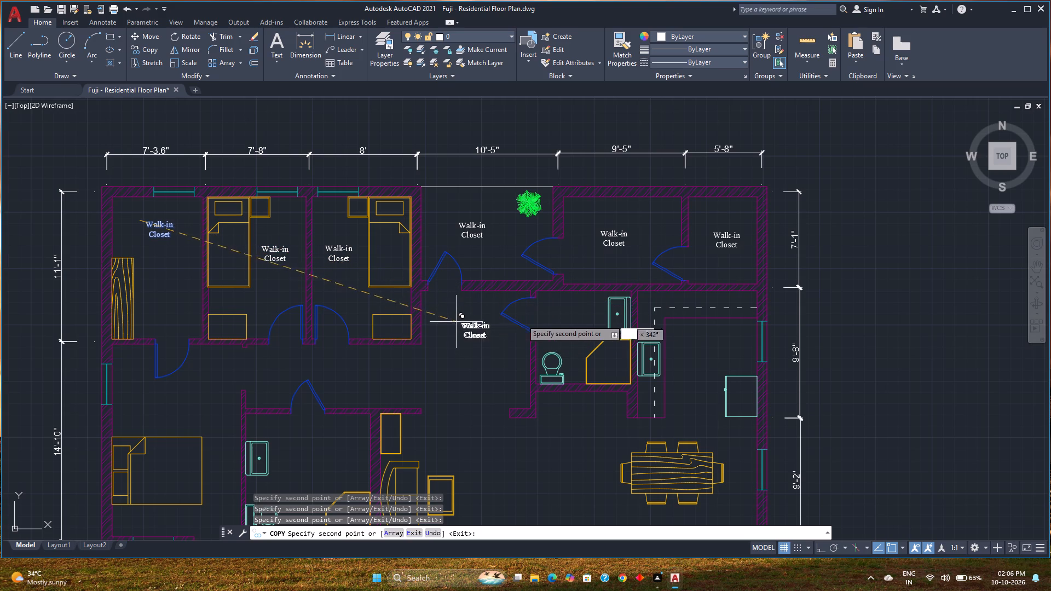
click(555, 314)
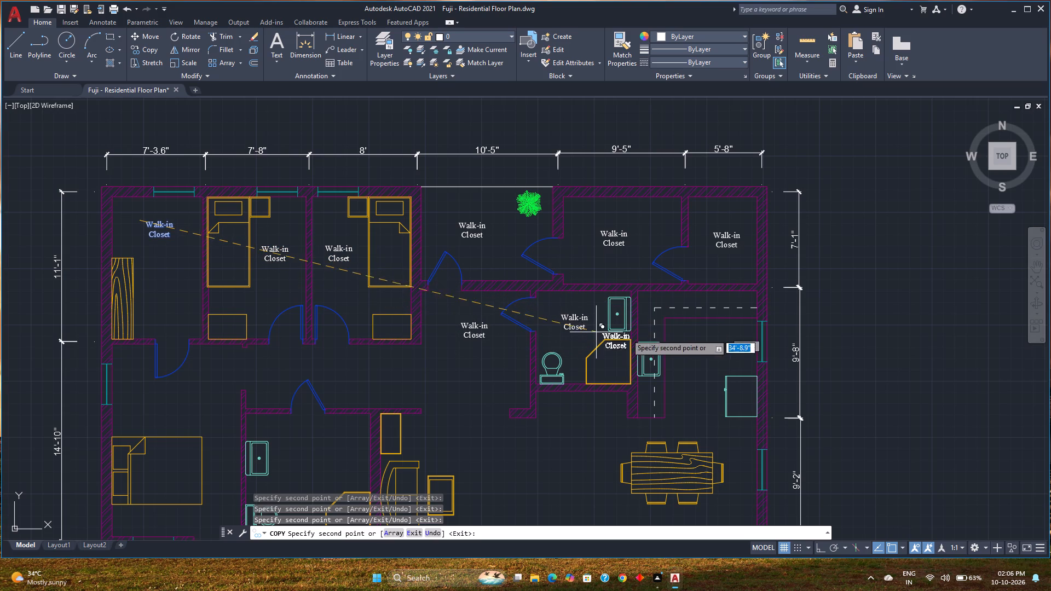
click(680, 343)
middle_drag(547, 357, 524, 238)
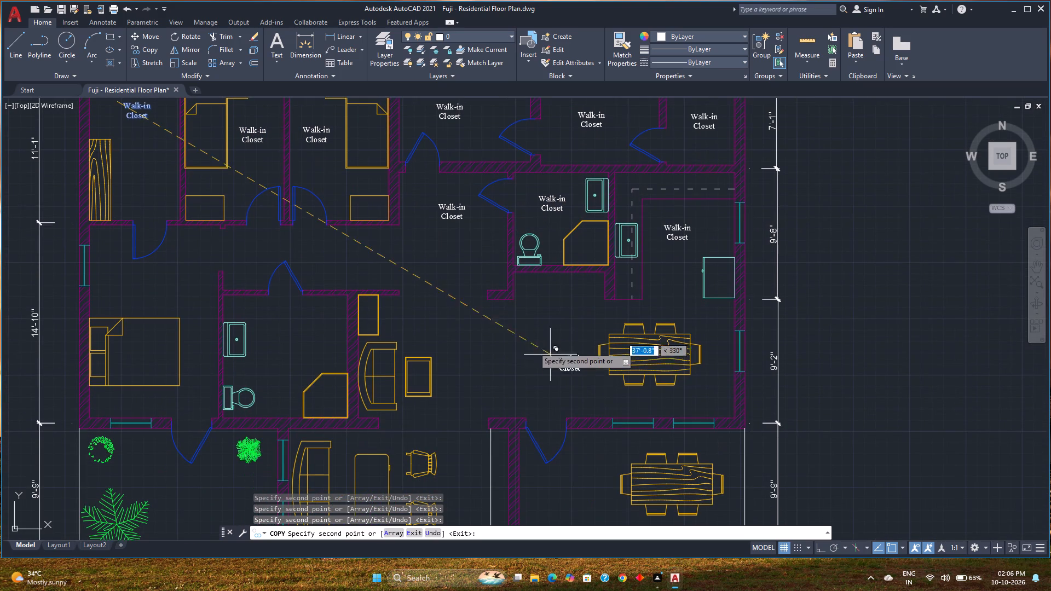
click(538, 338)
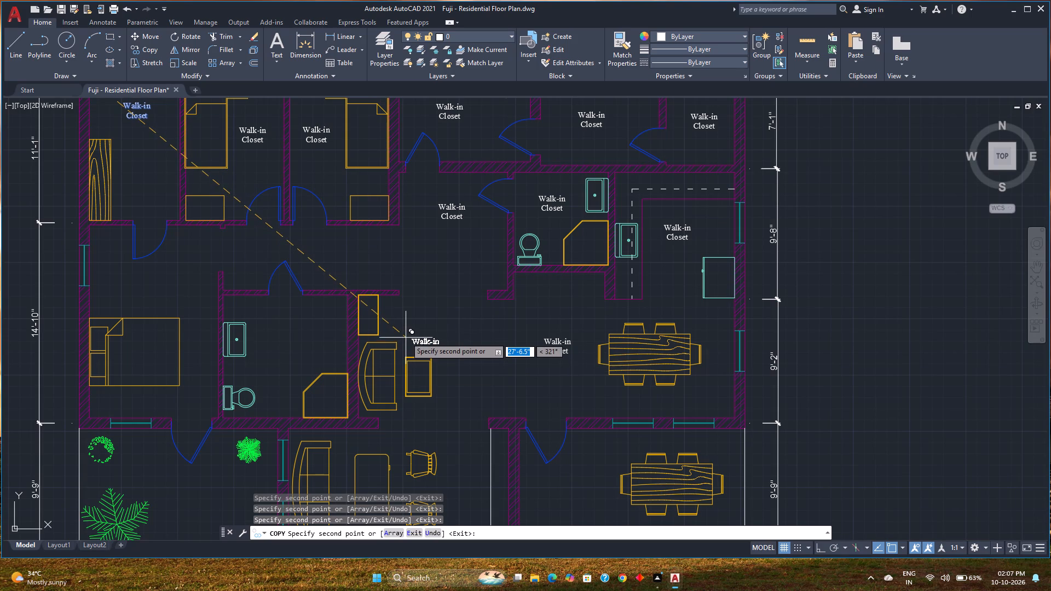
Place the remaining label copies in the front sitting room, the south-west bathroom, the double-bed bedroom and the planted terrace, ending the copy.
middle_drag(417, 421, 418, 371)
scroll(447, 421, up, 2)
middle_drag(447, 420, 458, 350)
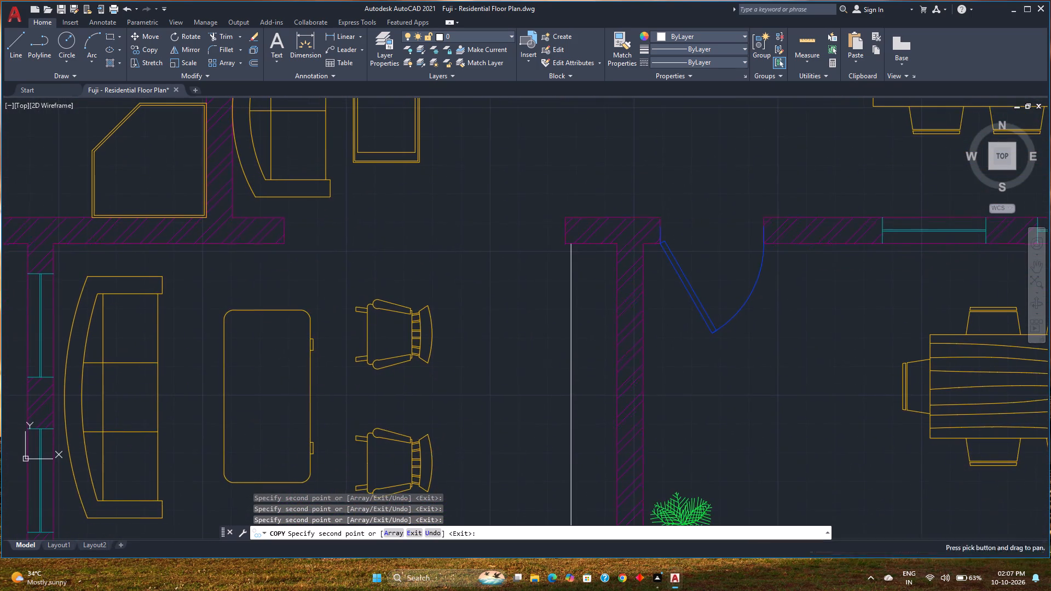
scroll(465, 352, down, 1)
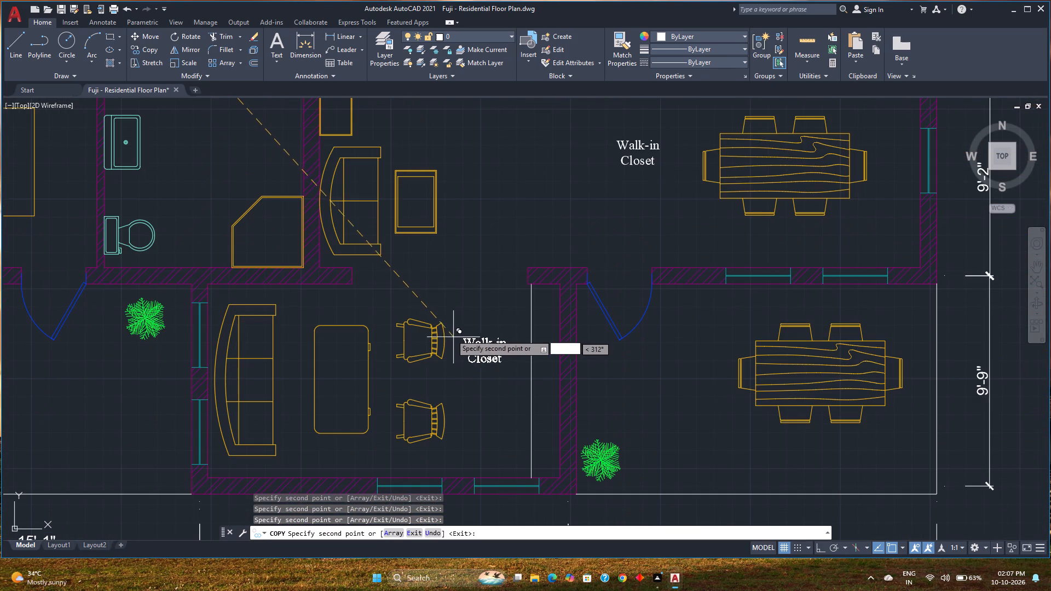
click(452, 322)
scroll(403, 376, down, 1)
middle_drag(403, 376, 449, 335)
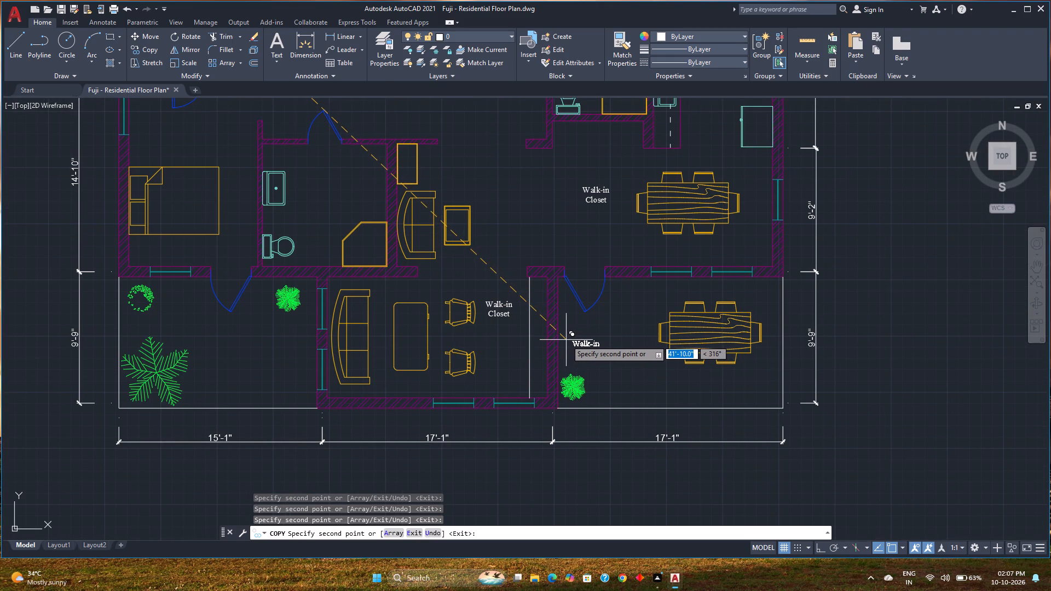
middle_drag(276, 250, 369, 382)
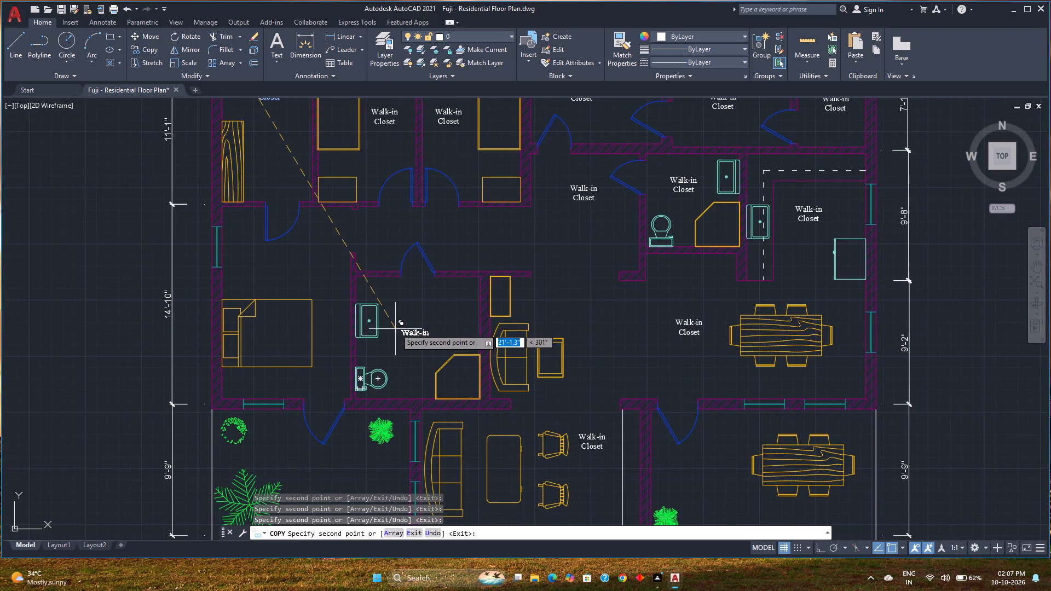
click(400, 319)
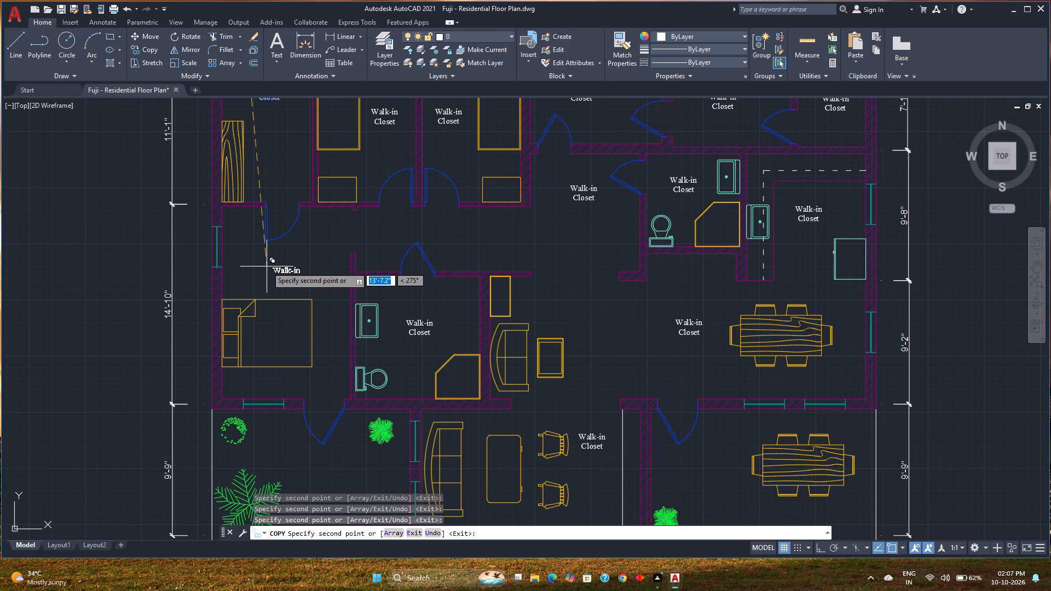
click(259, 264)
scroll(287, 263, down, 1)
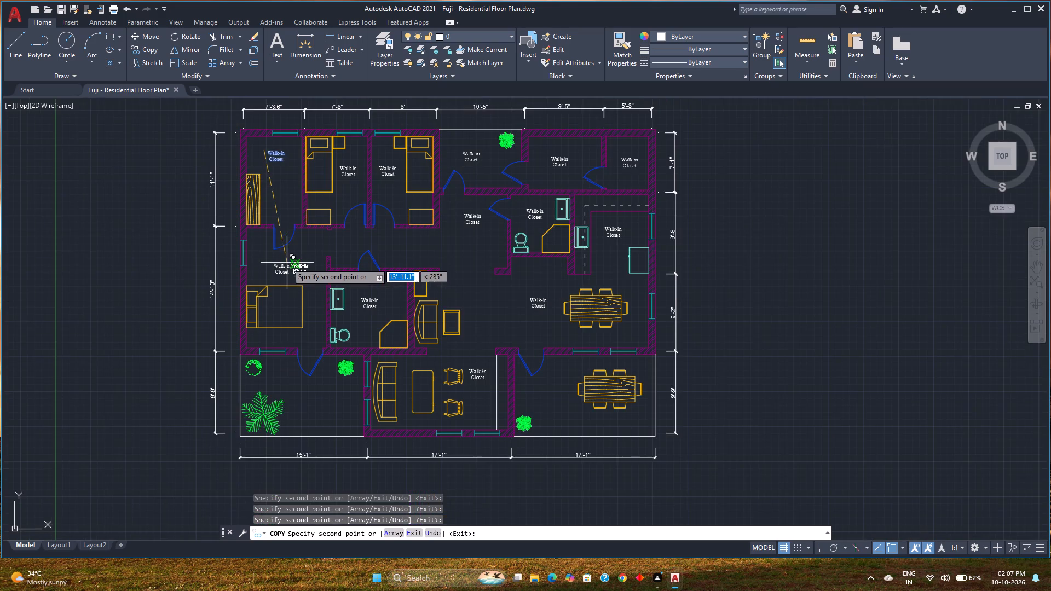
middle_drag(287, 263, 337, 268)
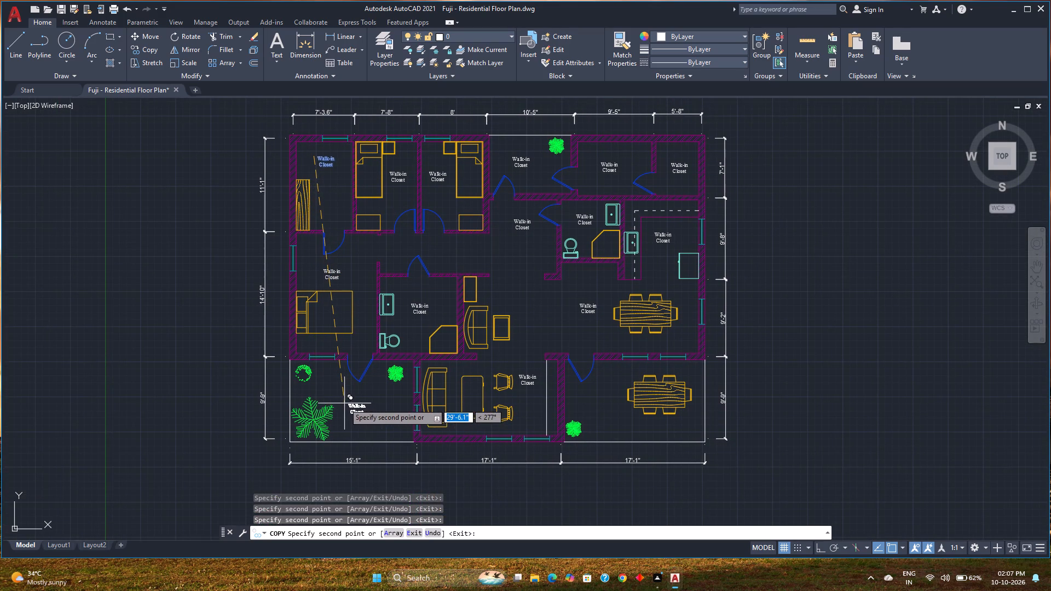
click(344, 403)
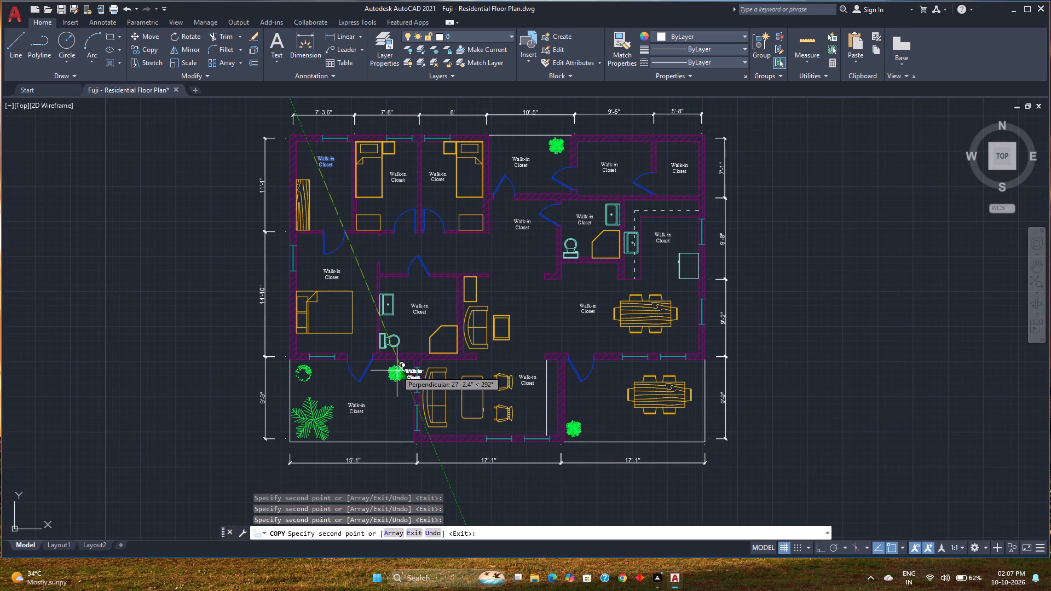
key(space)
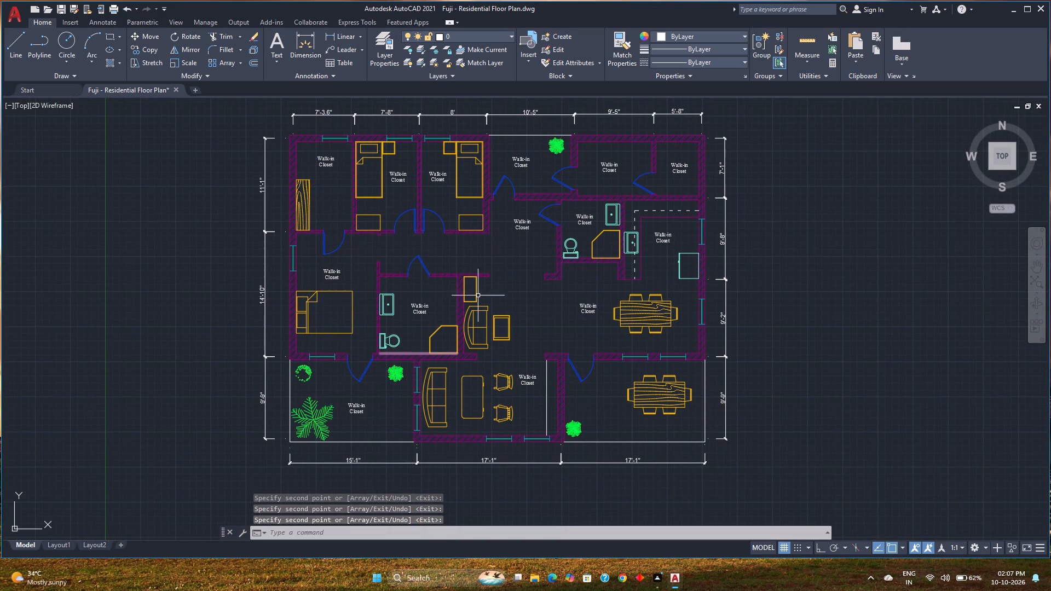
Replace the label in the single-bed room next to the walk-in closet with "Bedroom 3".
middle_drag(505, 279, 535, 322)
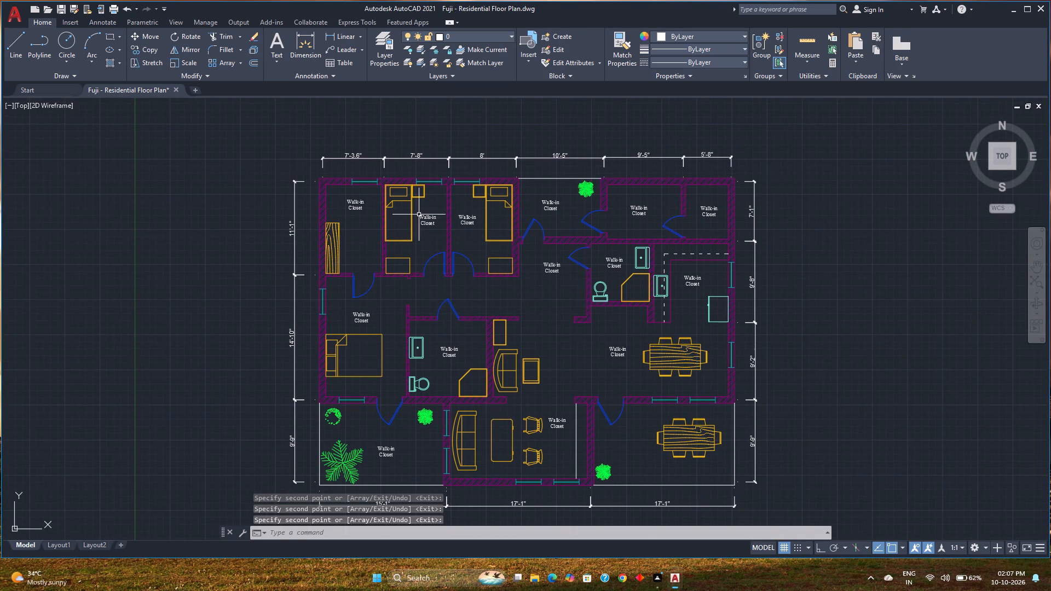
scroll(421, 215, up, 2)
double_click(423, 221)
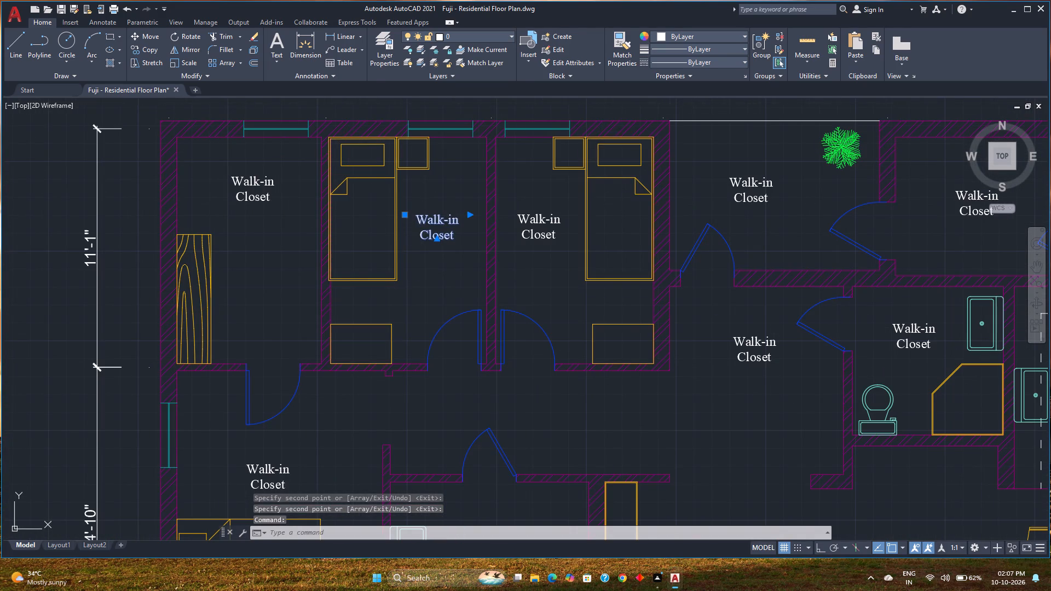
key(ctrl+a)
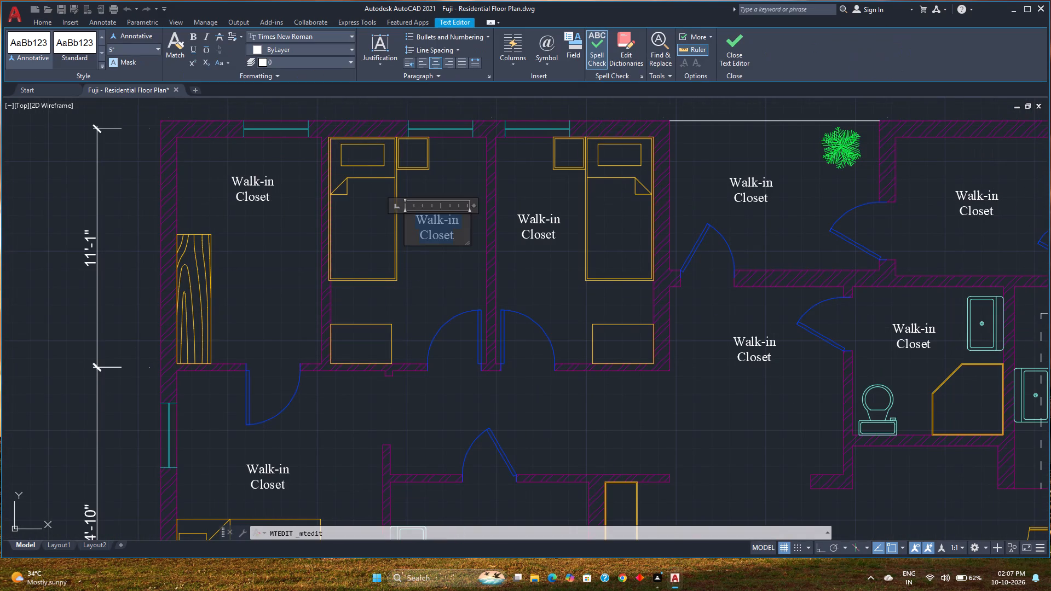
text(Bedroom)
key(space)
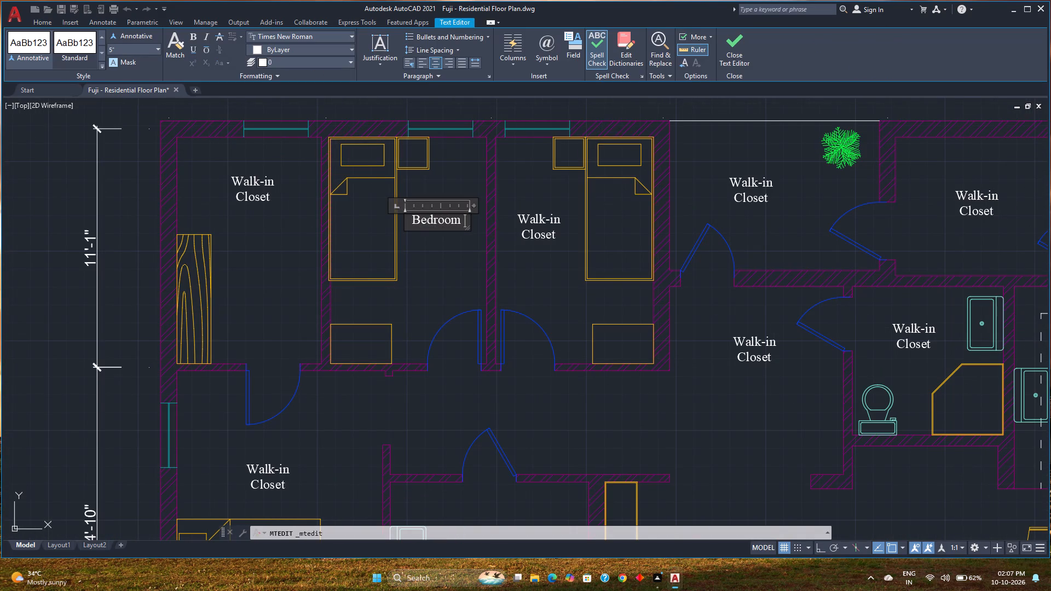
key(BackSpace)
key(BackSpace)
key(BackSpace)
text(om)
key(space)
key(BackSpace)
key(BackSpace)
key(BackSpace)
key(BackSpace)
key(BackSpace)
key(space)
key(BackSpace)
text(room)
key(space)
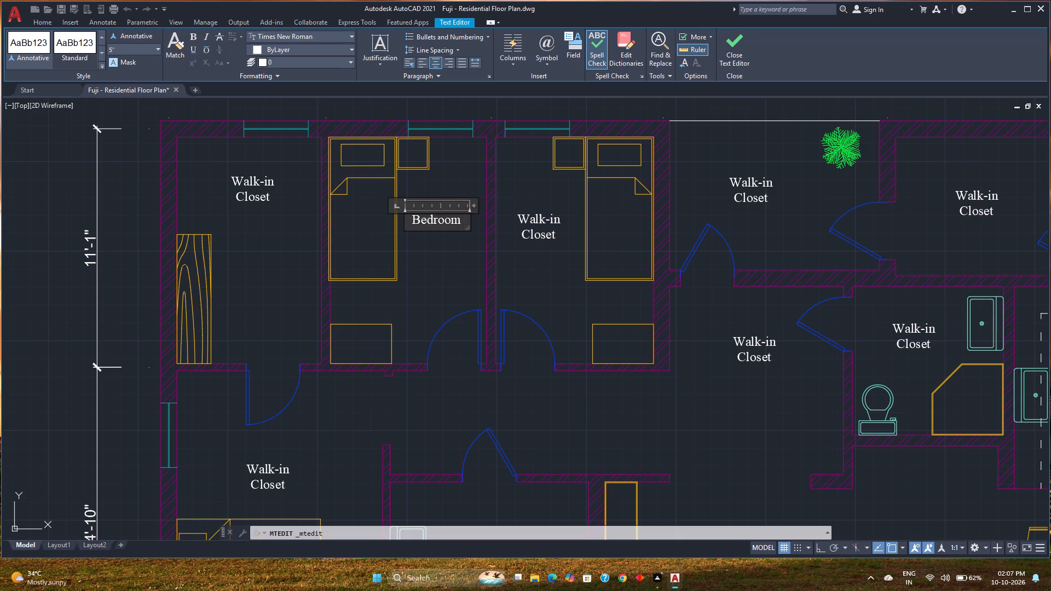
key(3)
click(742, 34)
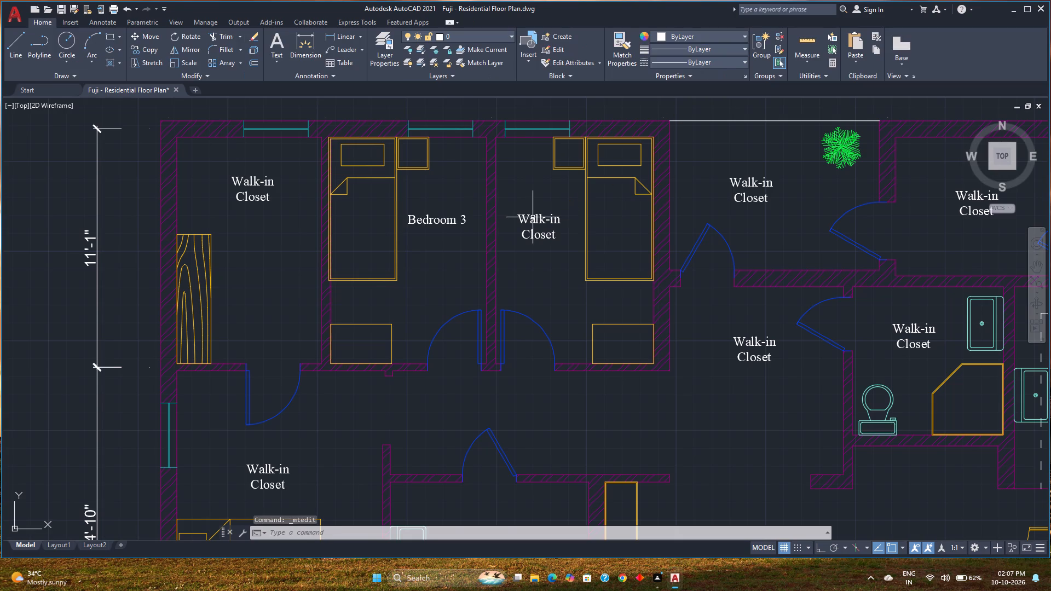
Replace the label in the single-bed room east of Bedroom 3 with "Bedroom 4".
double_click(531, 219)
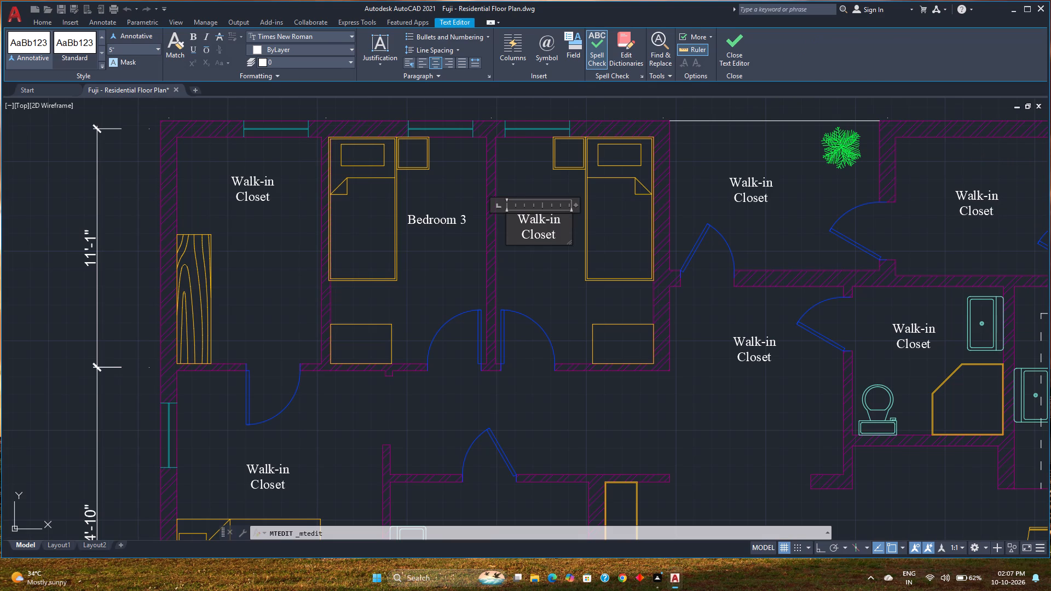
key(a)
key(BackSpace)
key(ctrl+a)
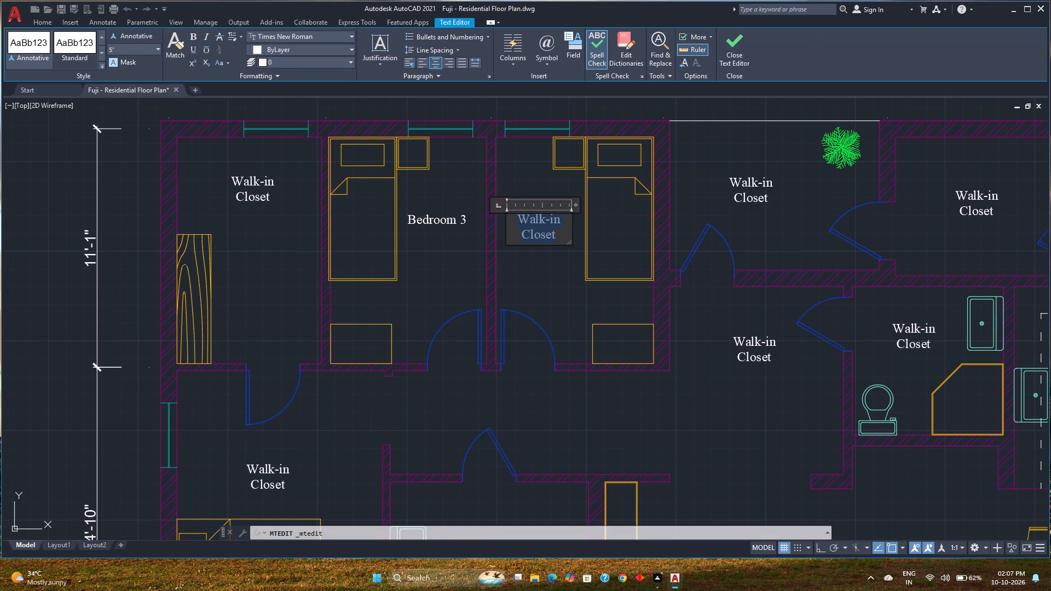
text(Bedroom)
key(space)
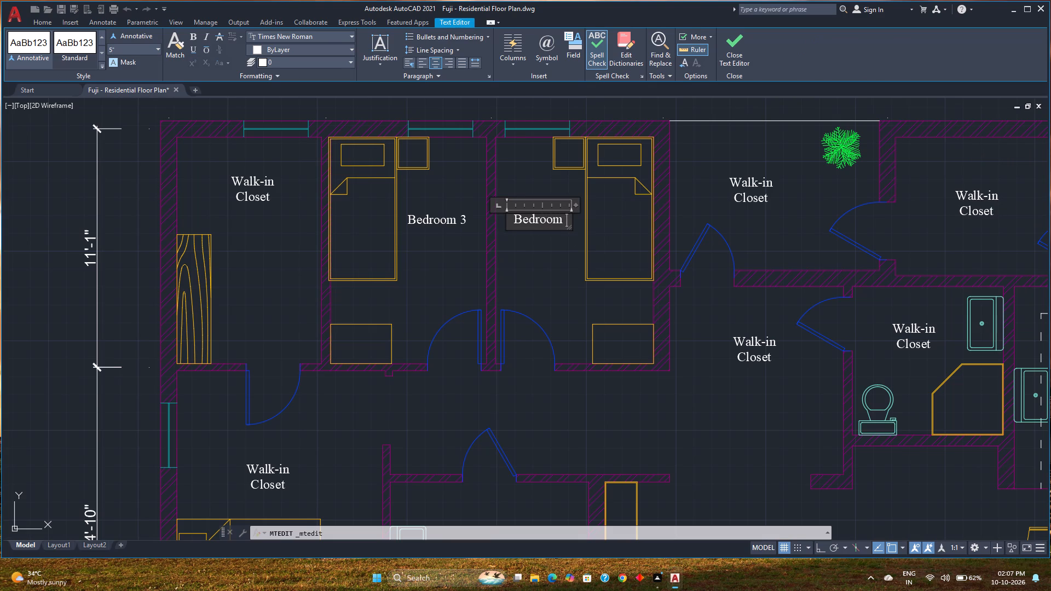
key(4)
click(731, 59)
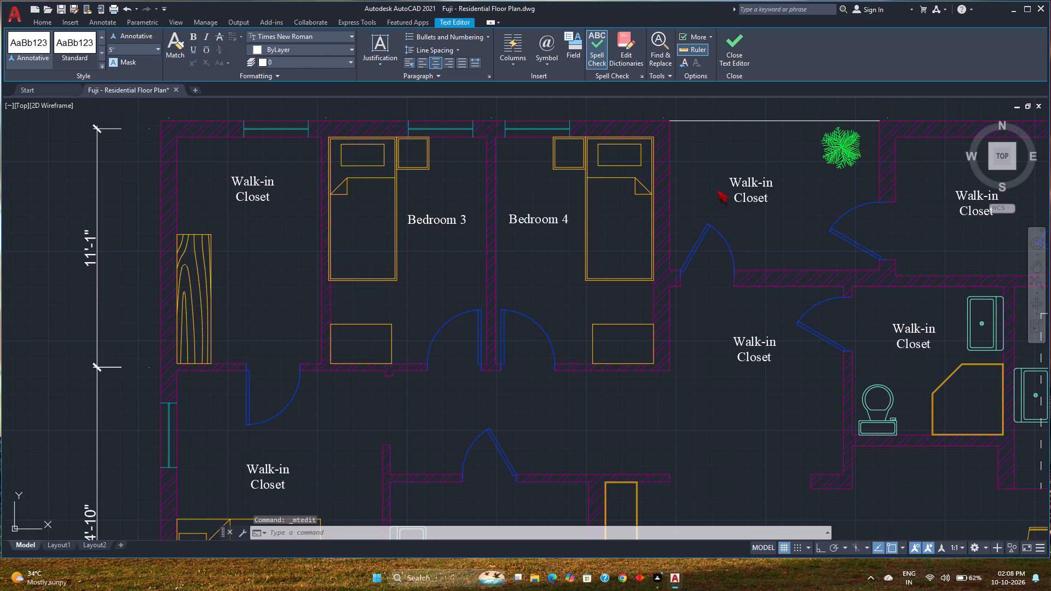
Replace the label in the open area with the plant, east of Bedroom 4, with "Front Porch".
scroll(733, 205, down, 1)
middle_drag(733, 204, 639, 203)
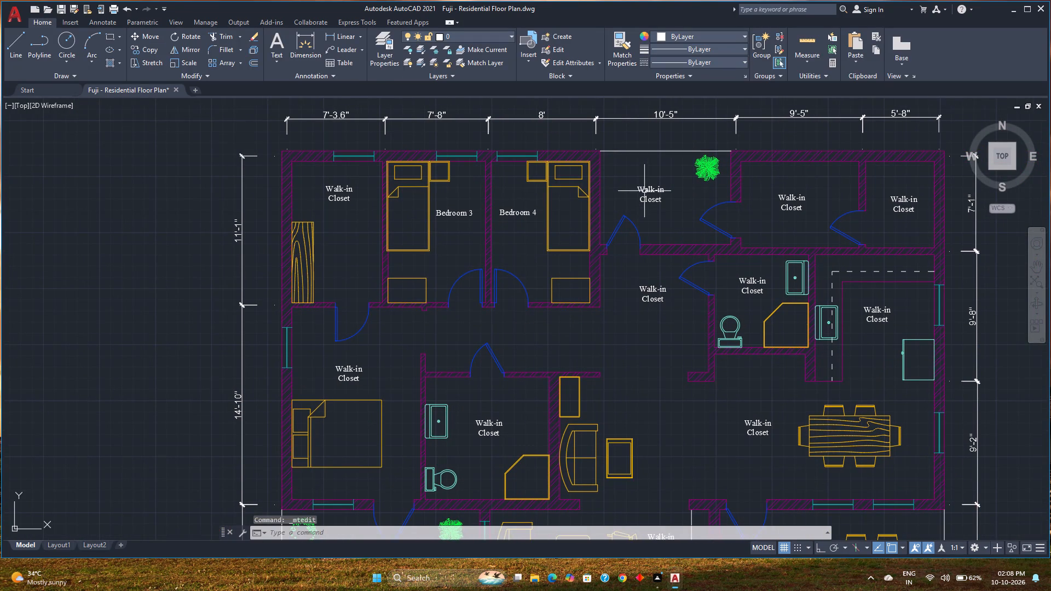
double_click(640, 187)
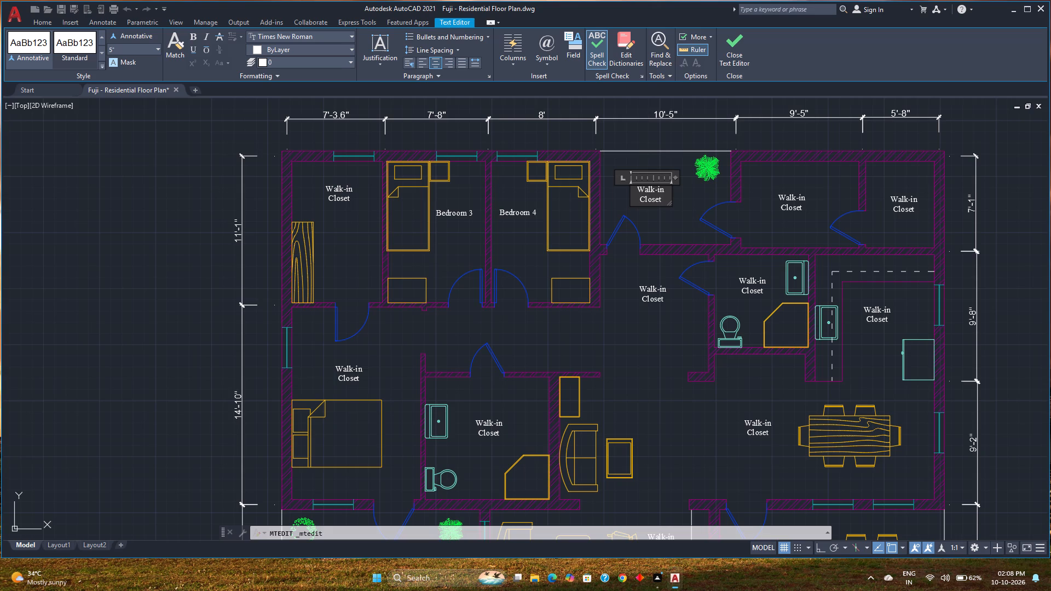
text(Front)
key(space)
key(ctrl+a)
key(BackSpace)
text(front)
key(BackSpace)
key(BackSpace)
key(BackSpace)
key(BackSpace)
key(BackSpace)
text(Fro)
text(nt)
key(space)
text(Porch)
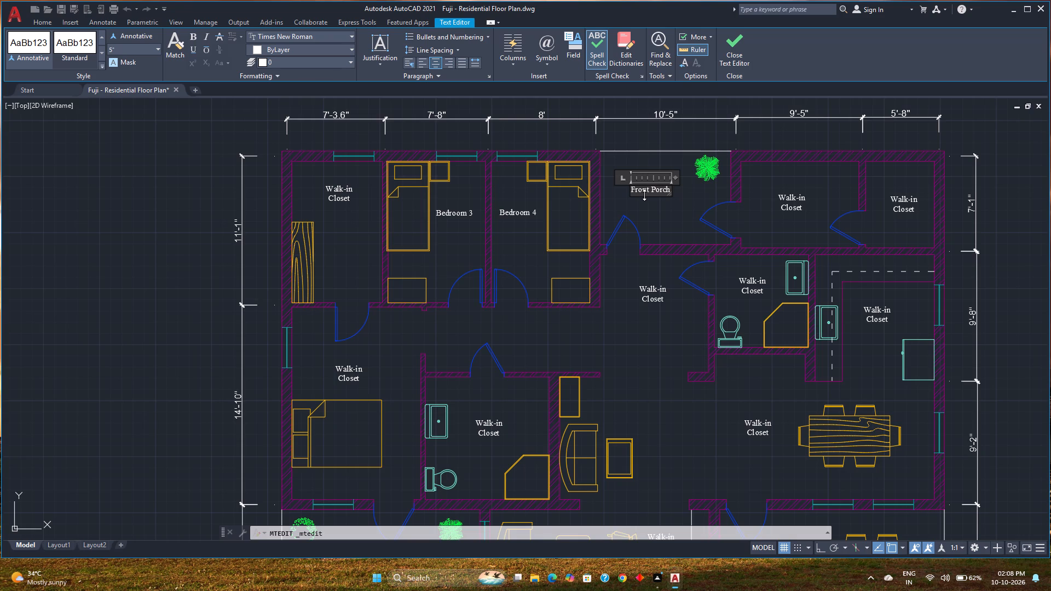
click(738, 55)
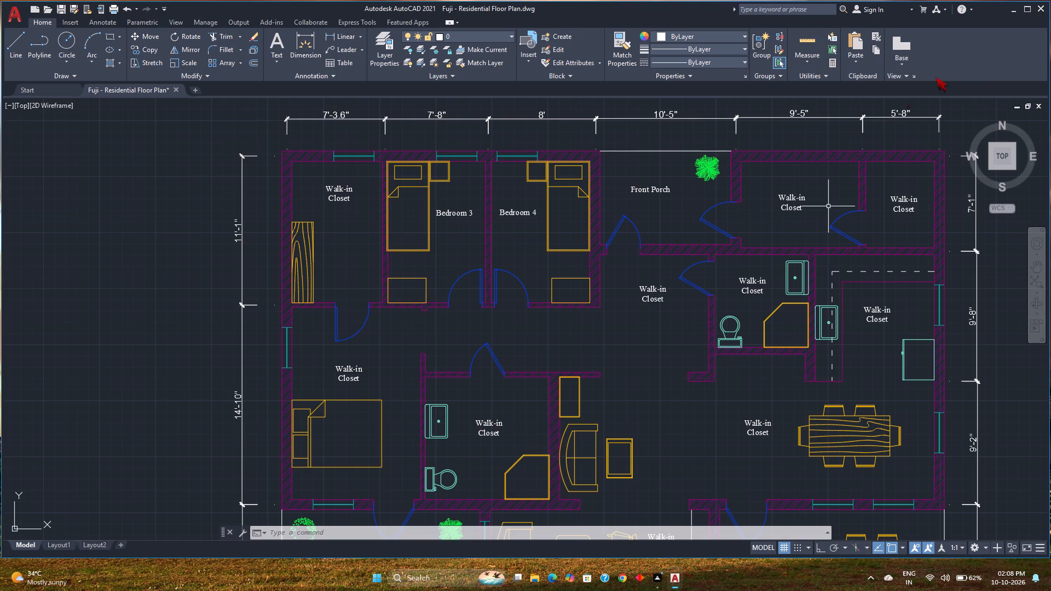
Replace the label in the room east of the Front Porch with "Storage".
double_click(780, 197)
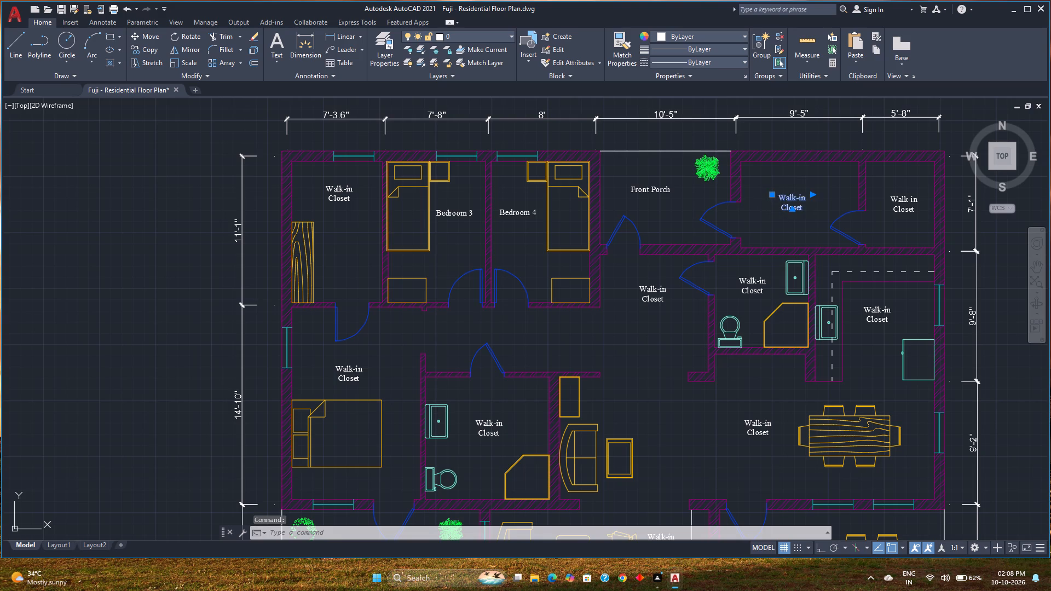
text(Stroag)
key(ctrl+a)
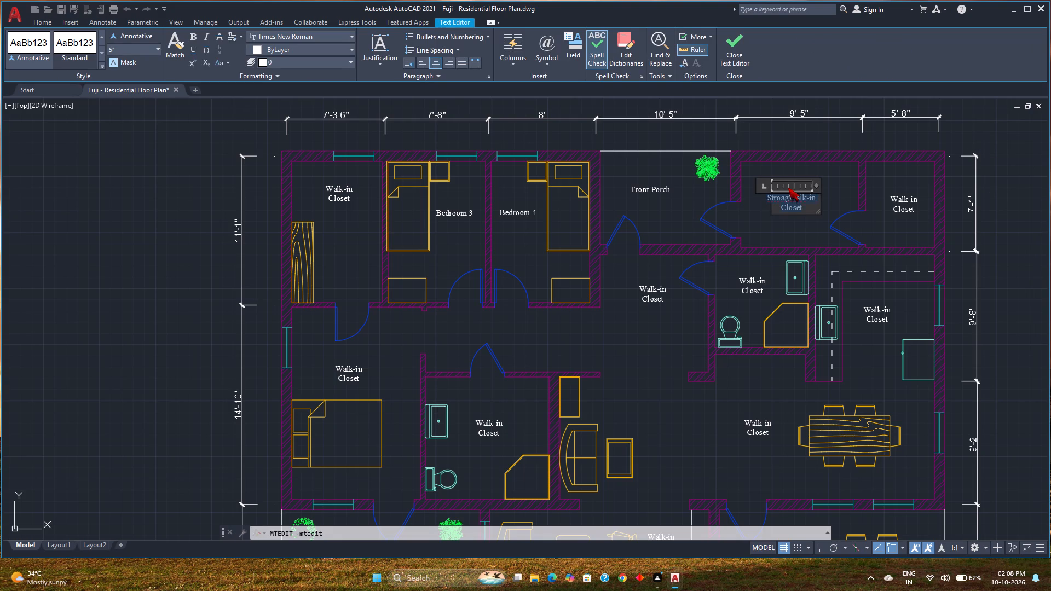
key(BackSpace)
text(Storagw)
key(BackSpace)
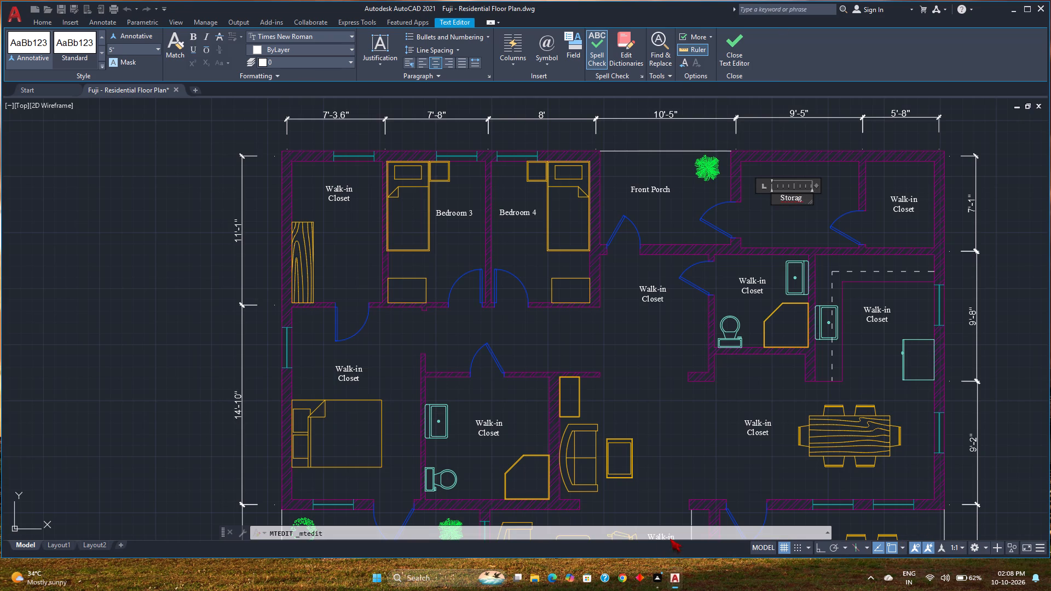
key(e)
click(726, 47)
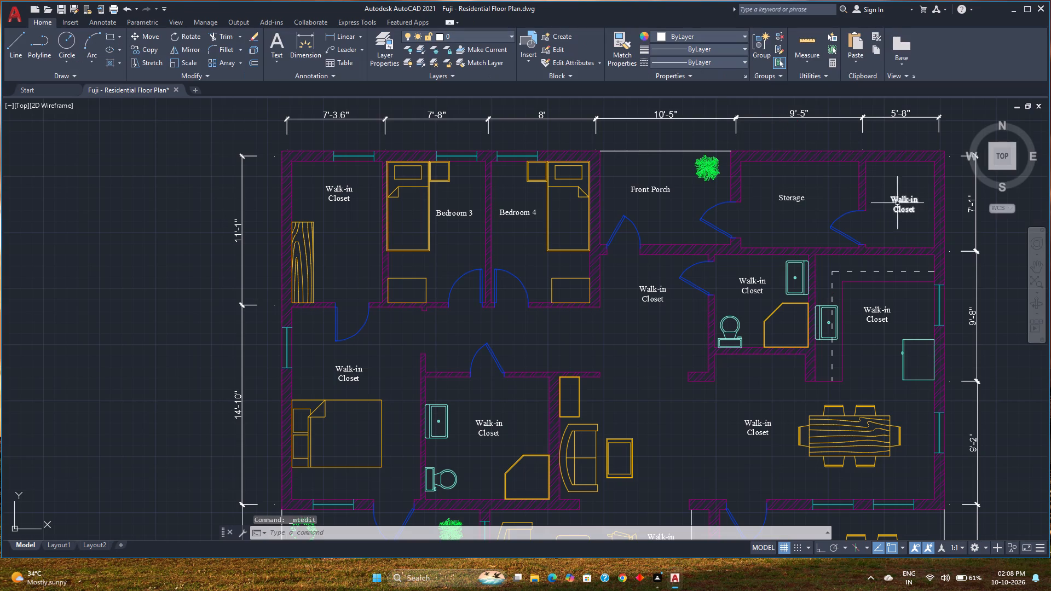
Replace the label in the small north-east corner room beside Storage with "Utility".
double_click(897, 199)
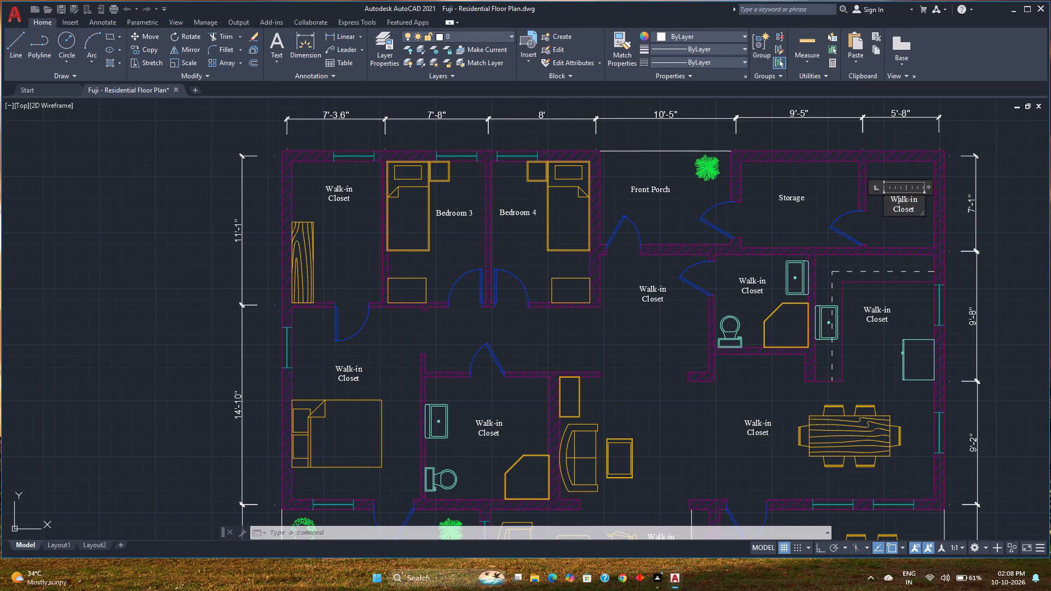
key(ctrl+a)
text(Utility)
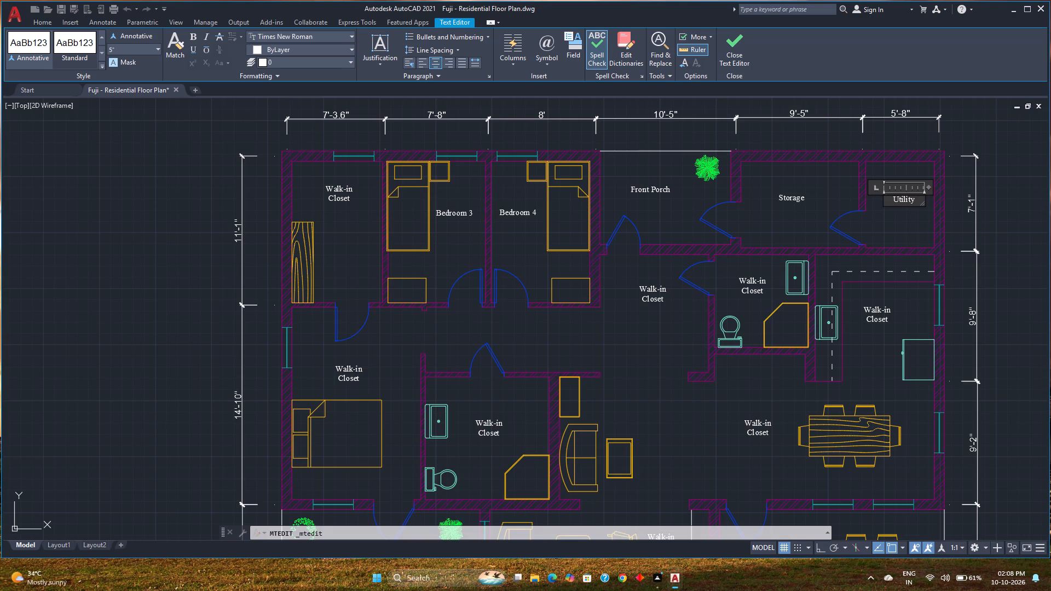
click(738, 52)
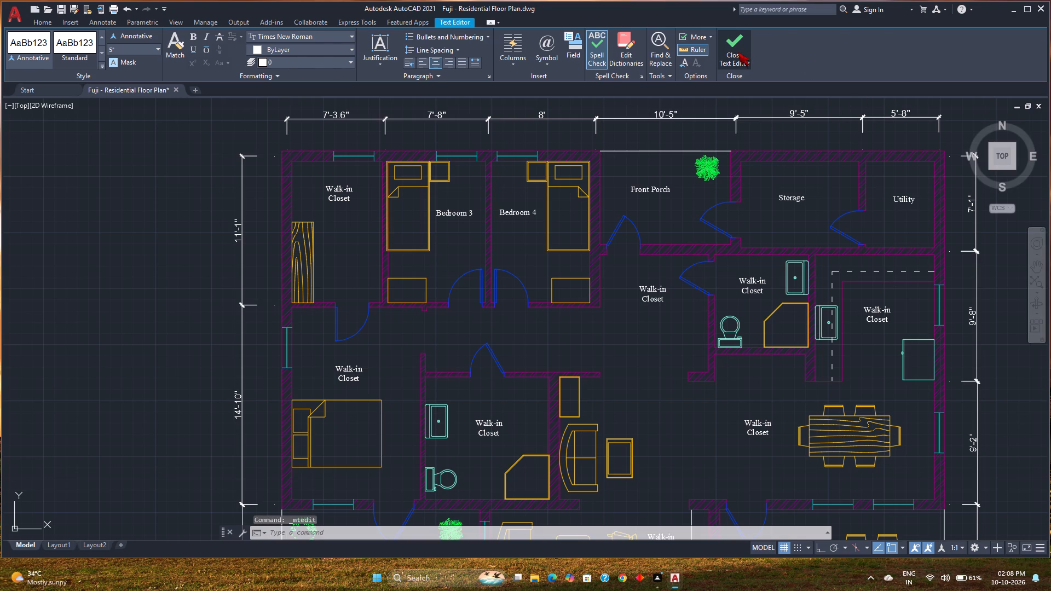
Replace the label in the double-bed room south of the walk-in closet with "Bedroom 1".
middle_drag(626, 217, 617, 211)
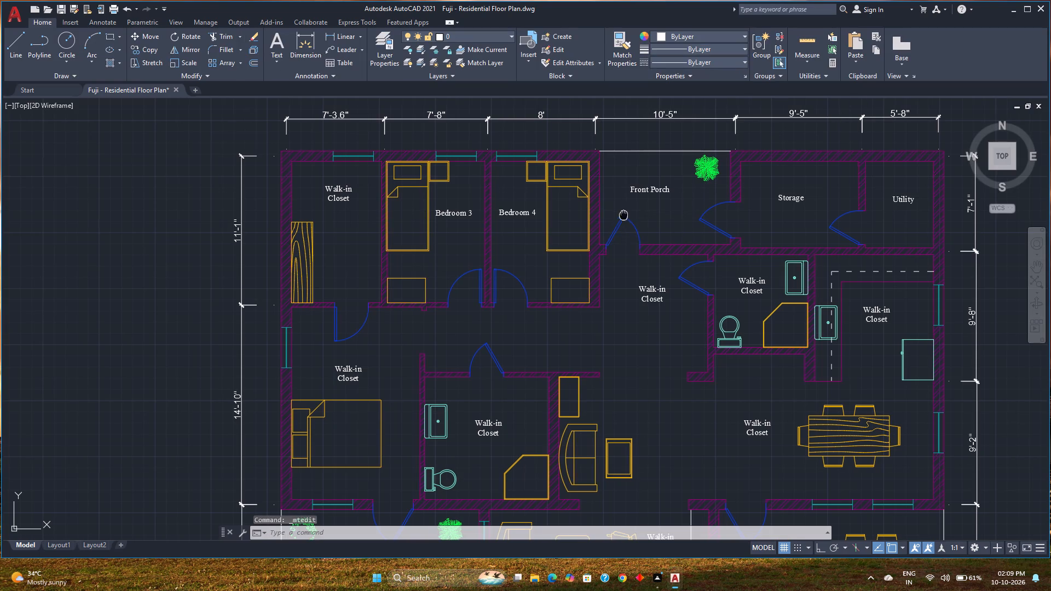
middle_drag(617, 211, 584, 191)
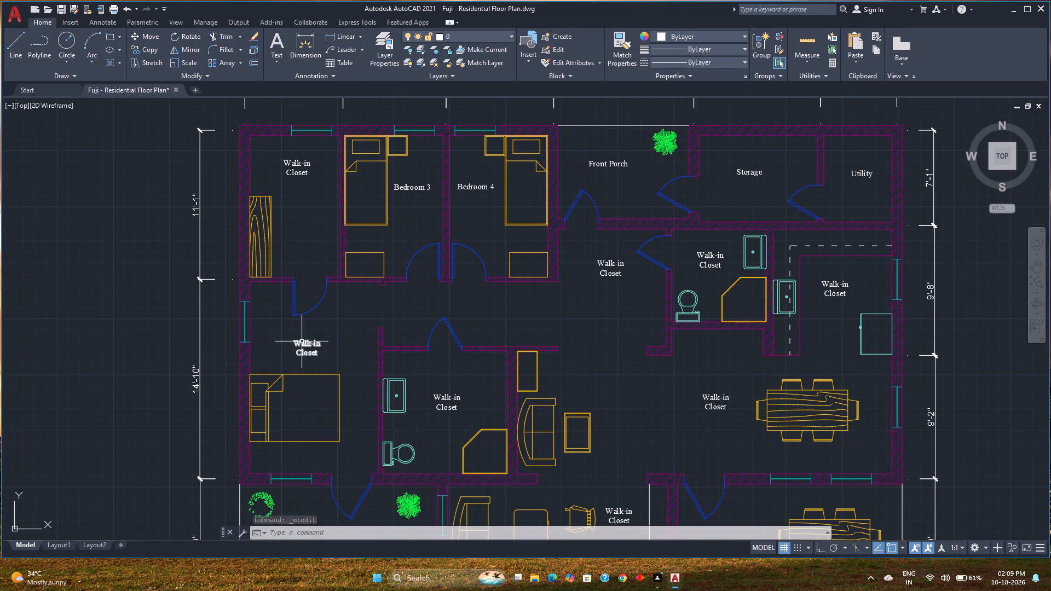
double_click(302, 341)
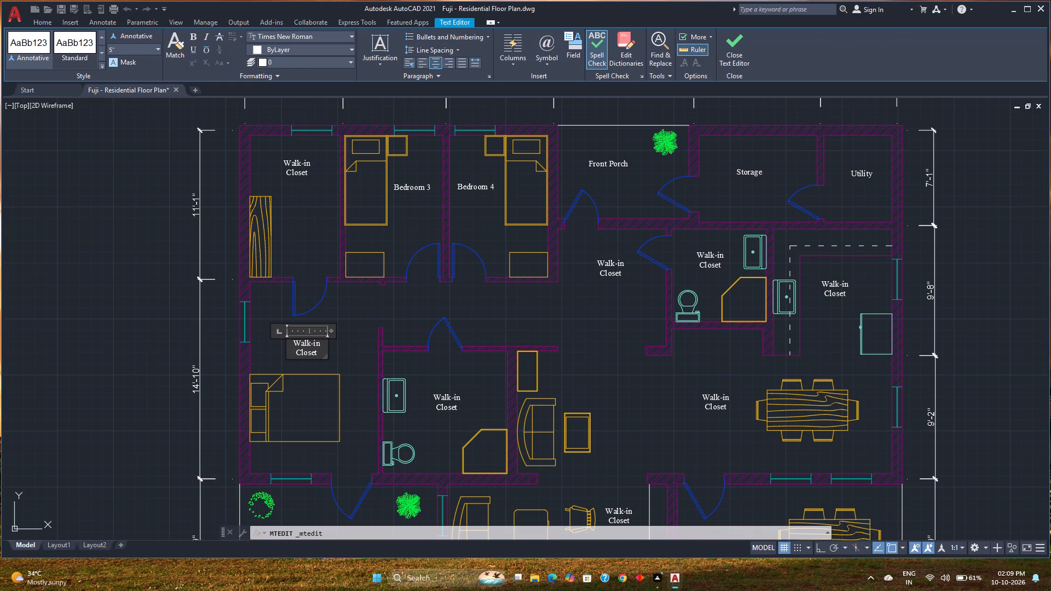
text(Bedroom a)
key(ctrl+a)
key(BackSpace)
text(Bedroom)
key(space)
key(End)
key(End)
key(1)
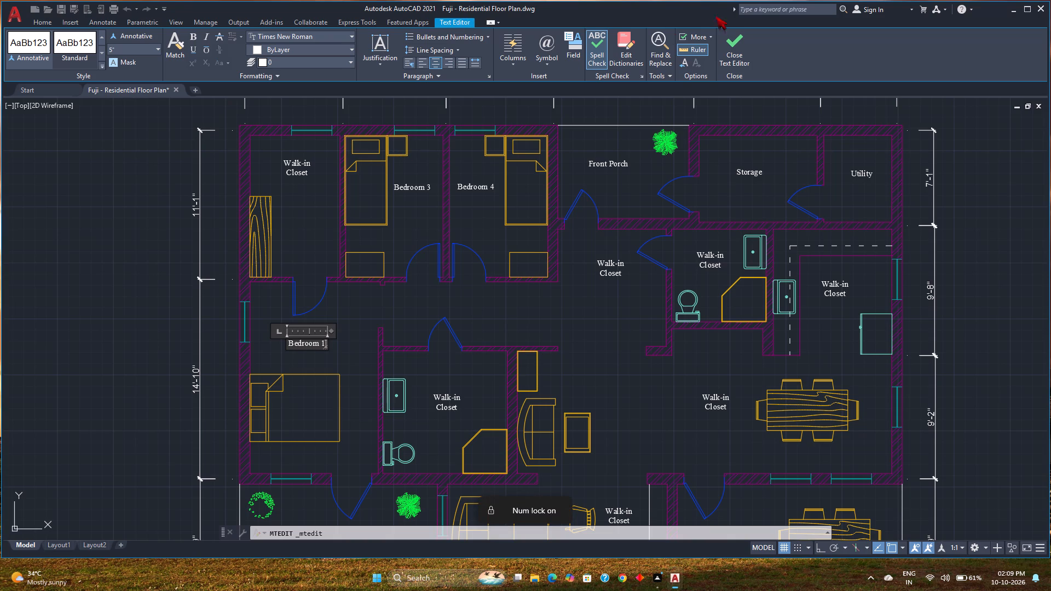
click(732, 45)
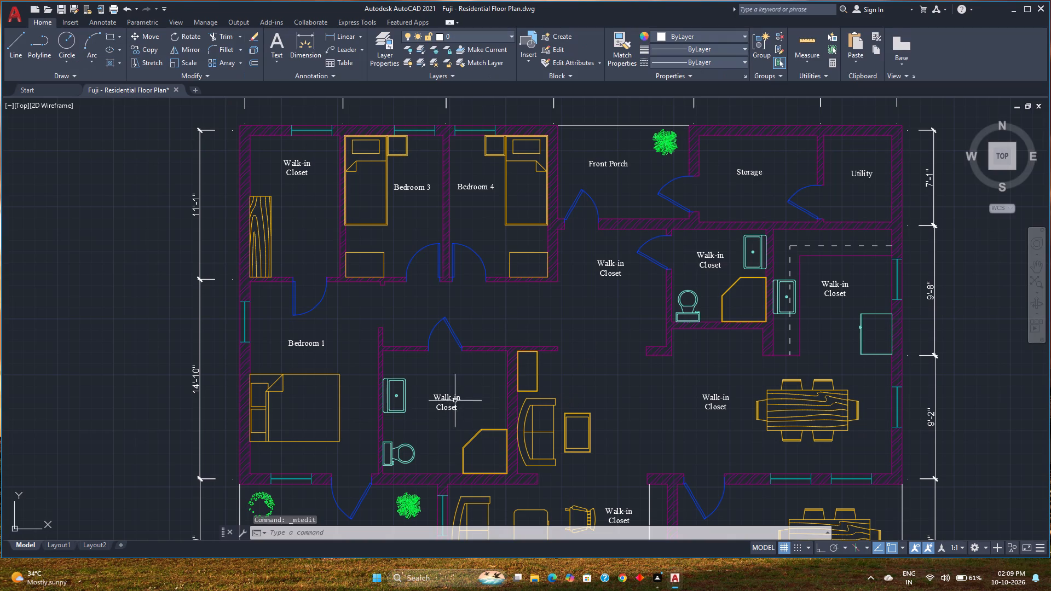
Replace the label in the south-west bathroom, next to Bedroom 1, with "Bathroom 2".
double_click(447, 398)
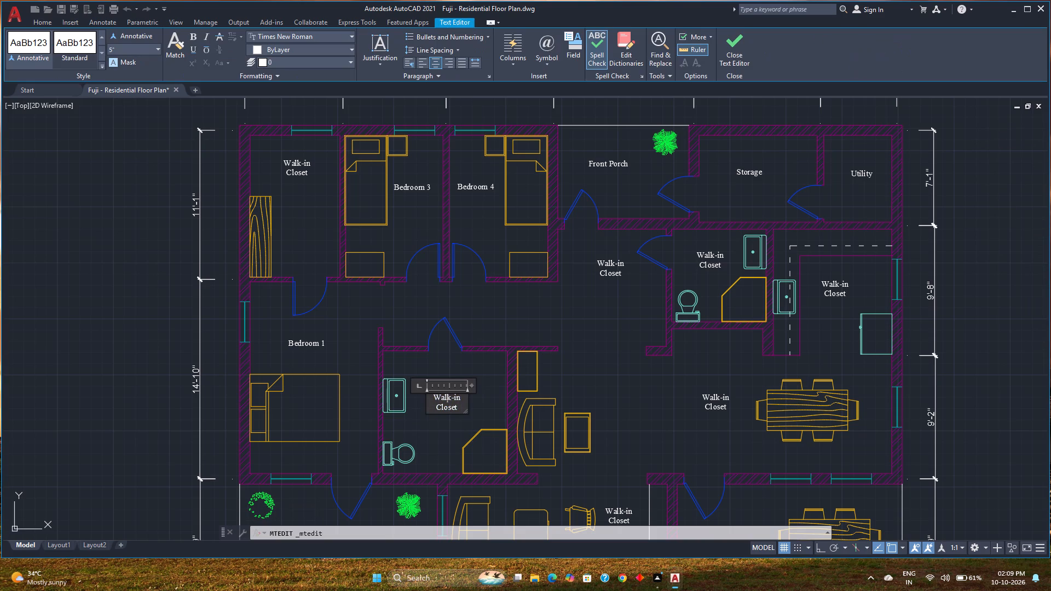
key(shift+b)
key(ctrl+a)
text(Ba)
text(th)
text(rom)
key(space)
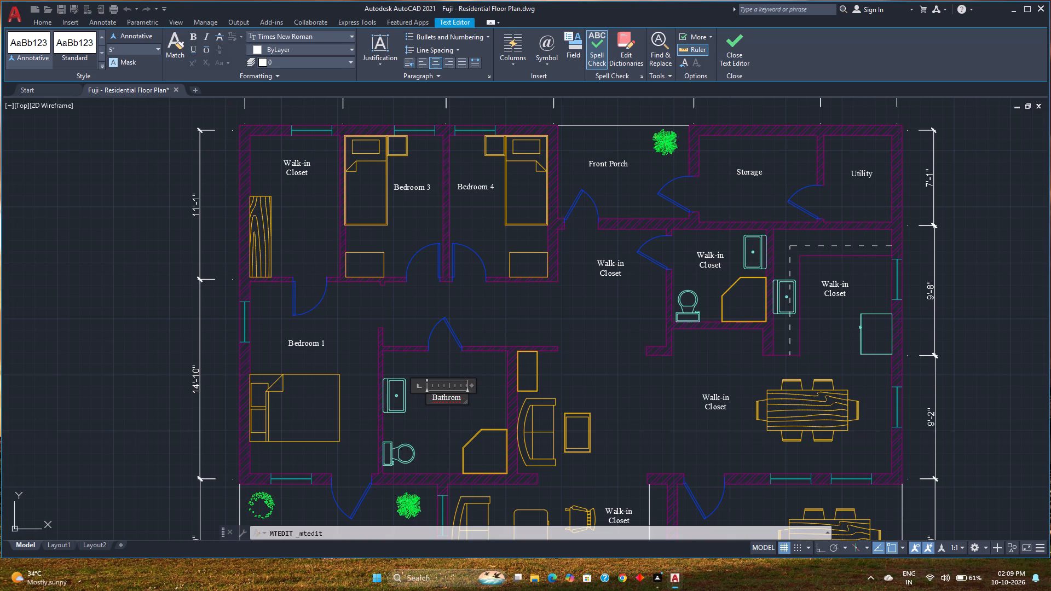
key(2)
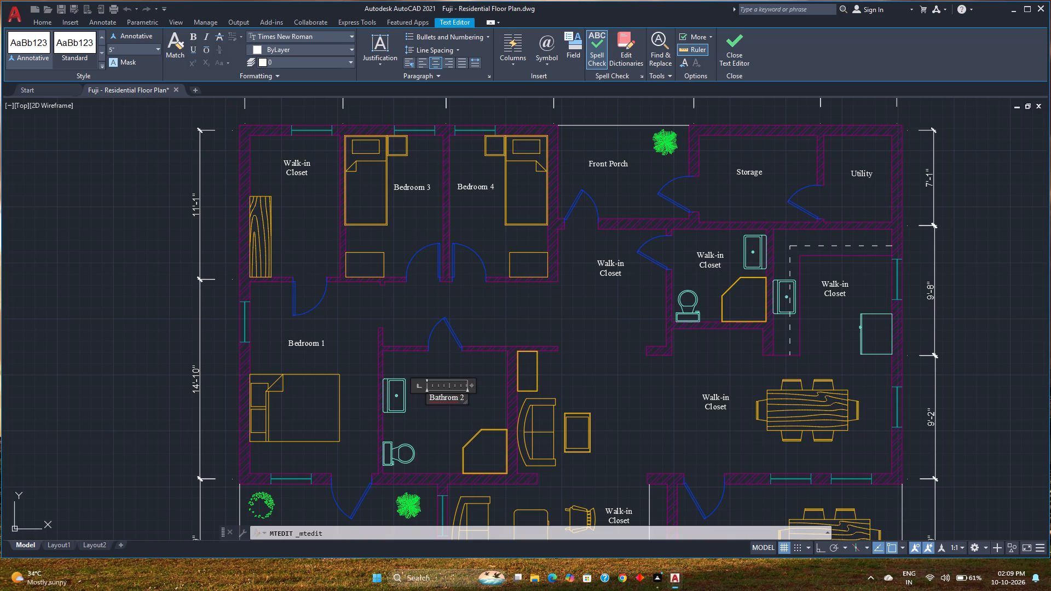
click(452, 396)
key(o)
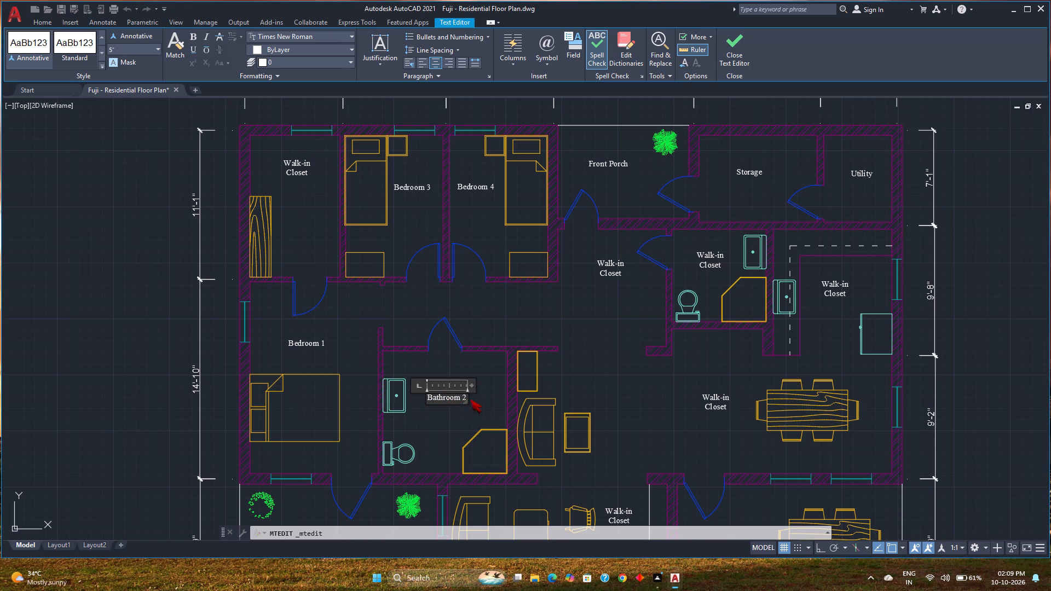
click(462, 401)
click(742, 49)
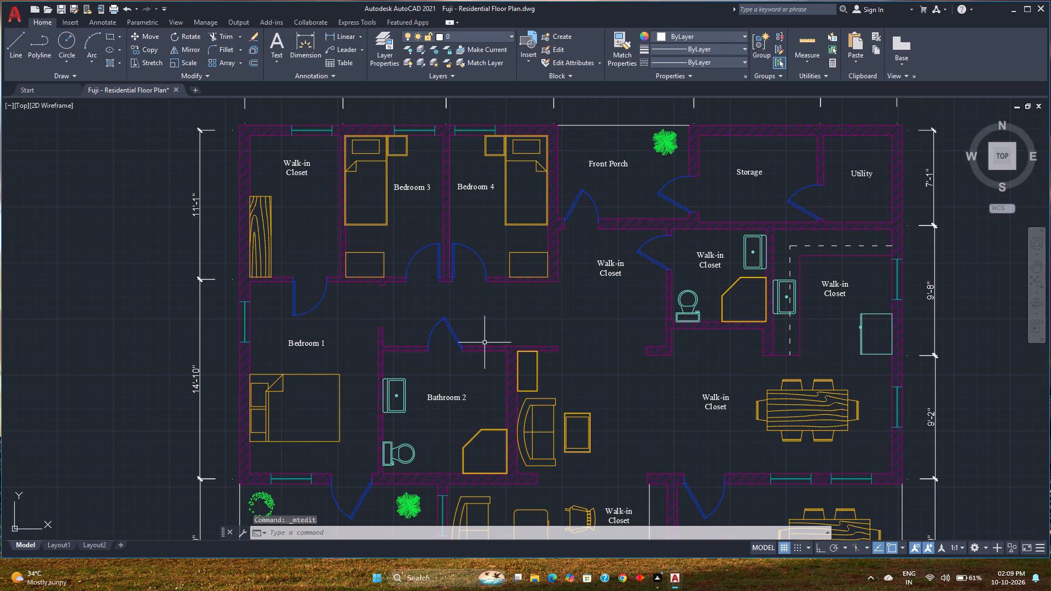
Replace the Walk-in Closet label in the space directly south of the Front Porch with "Entry".
double_click(607, 263)
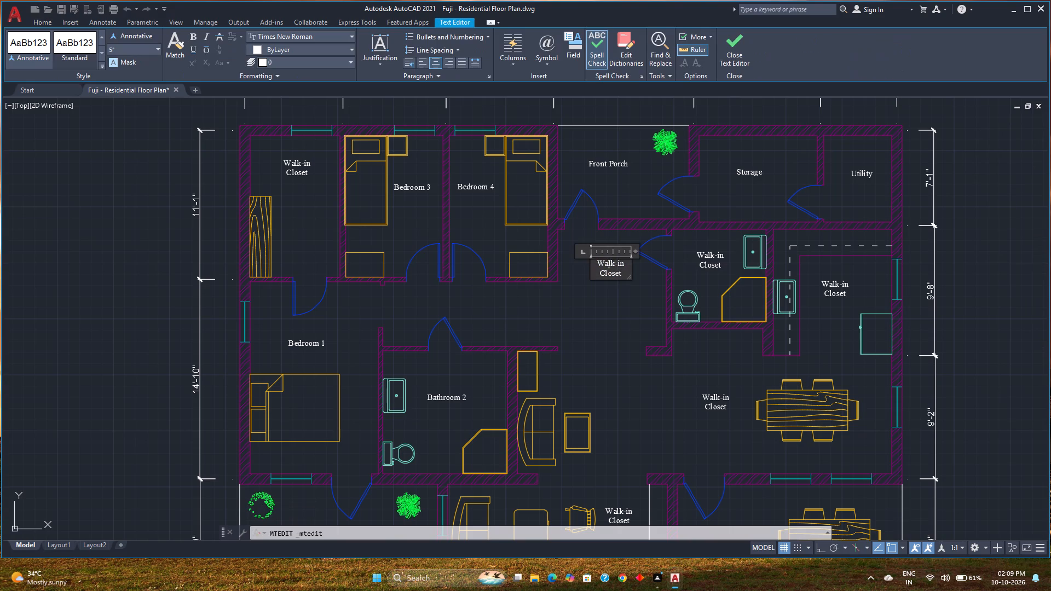
key(ctrl+a)
key(BackSpace)
text(Entry)
click(744, 48)
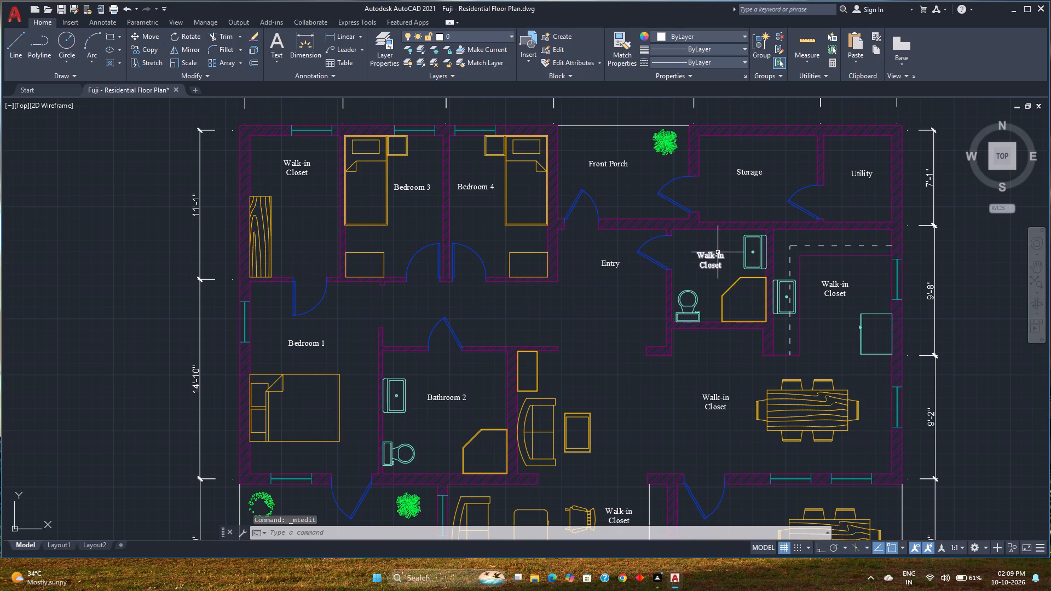
Replace the label in the bathroom east of the Entry with "Bathroom 1".
double_click(718, 252)
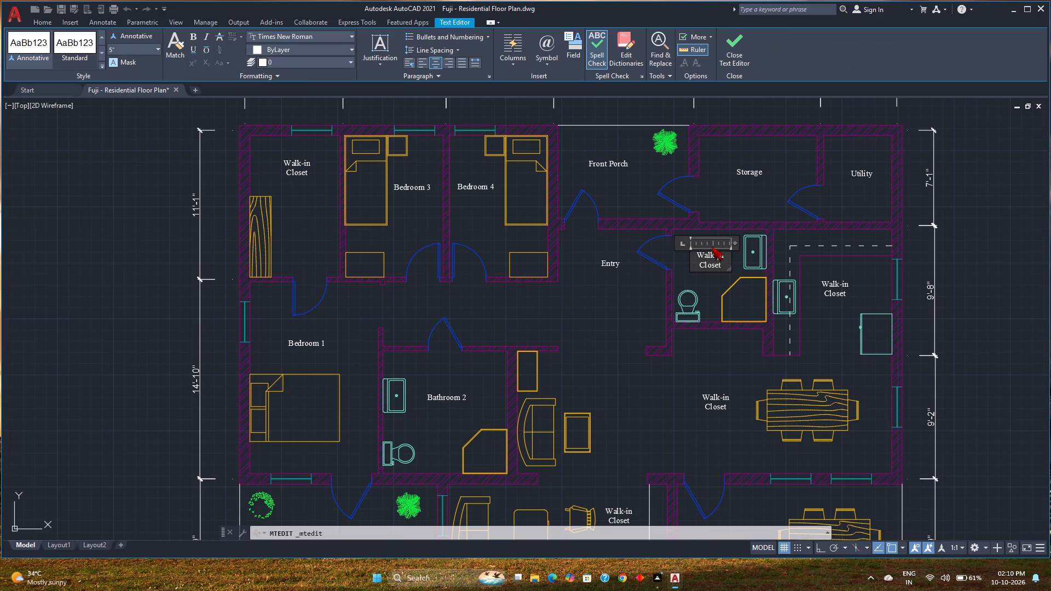
key(ctrl+a)
key(BackSpace)
text(Bathroom)
key(space)
key(1)
key(Return)
key(BackSpace)
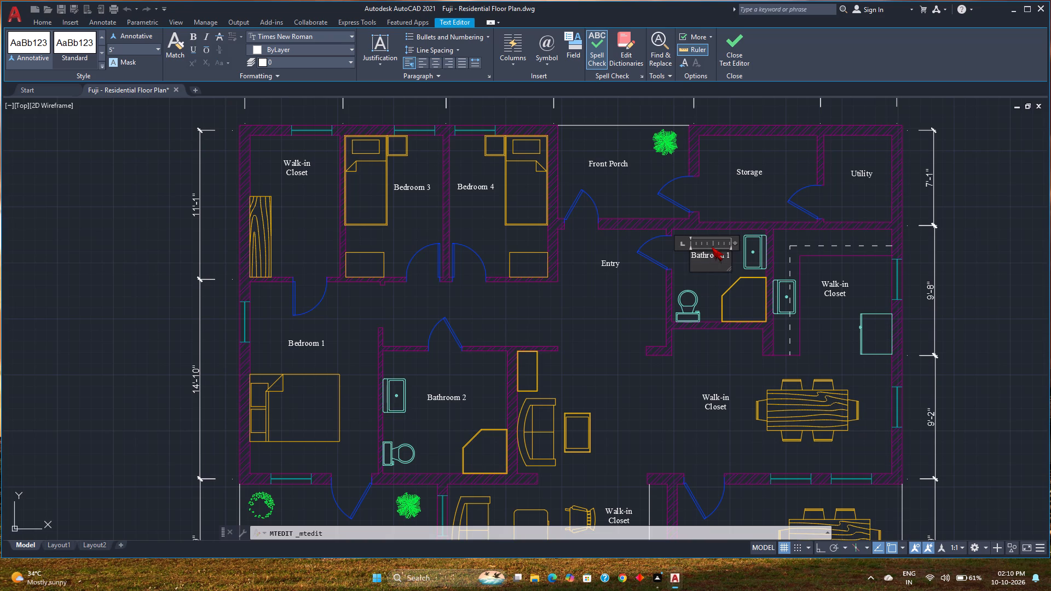
key(BackSpace)
click(709, 257)
key(BackSpace)
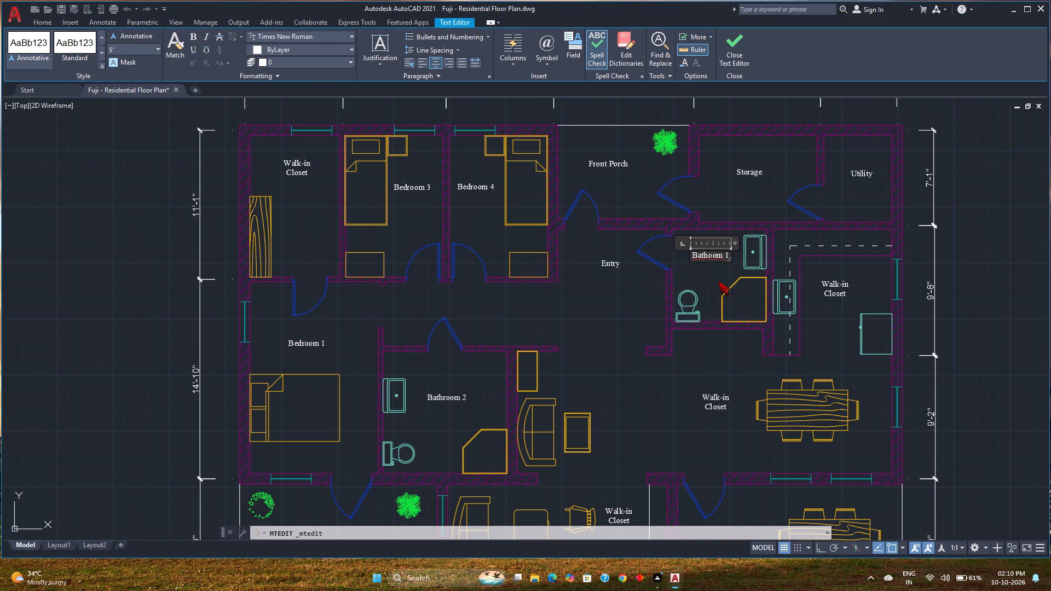
key(r)
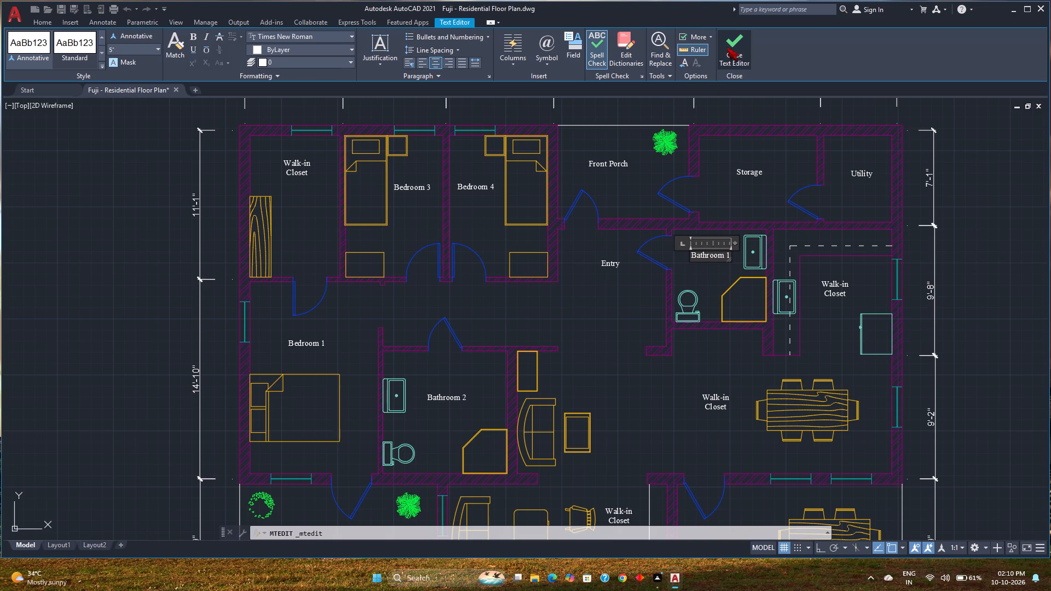
click(727, 47)
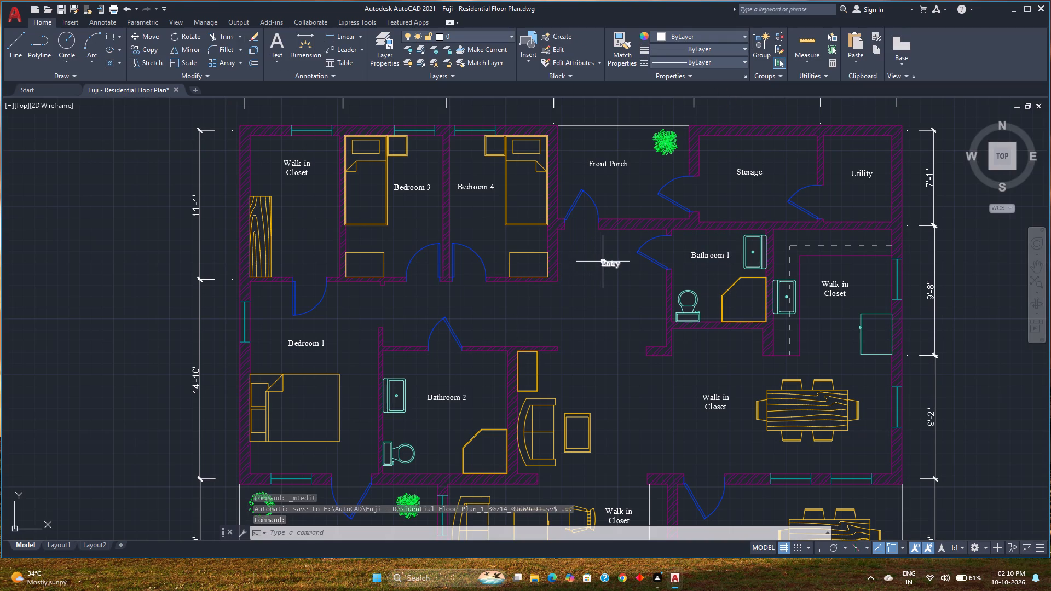
Copy the Entry label into the corridor between Bedroom 4 and Bathroom 2.
click(604, 262)
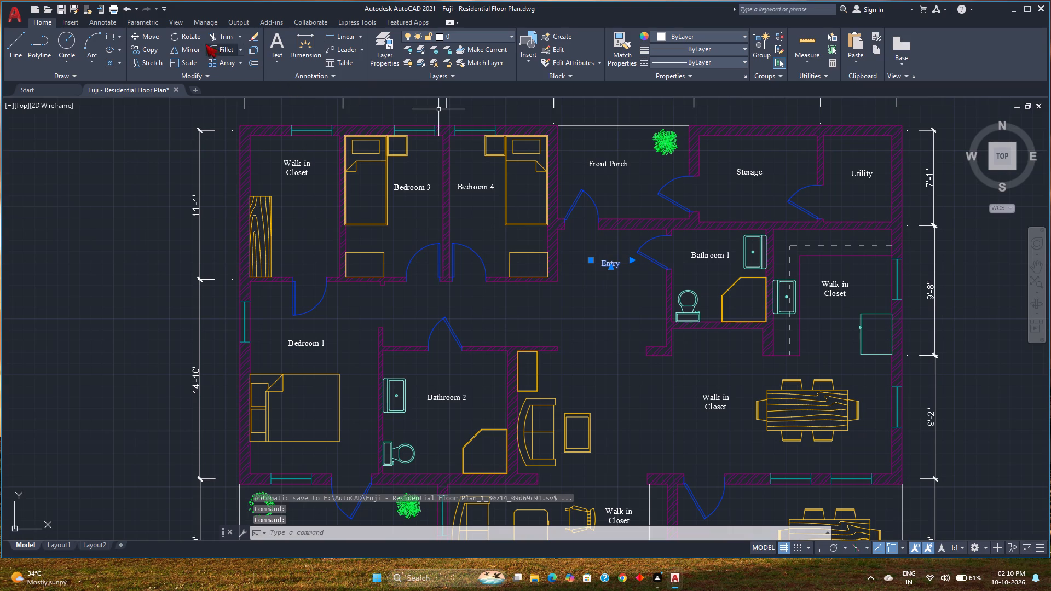
click(148, 45)
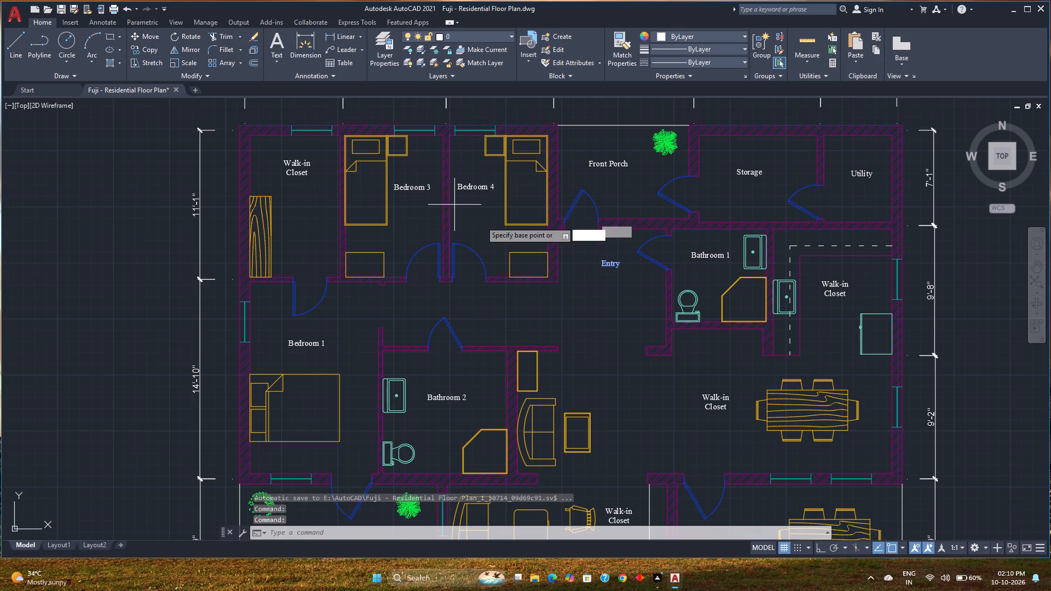
click(591, 260)
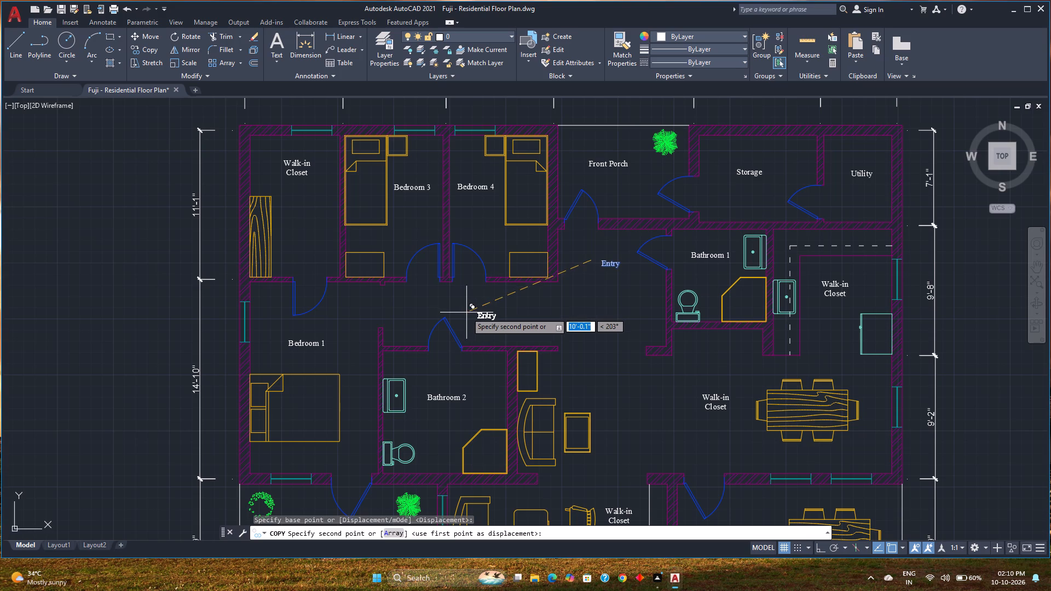
click(466, 312)
key(Escape)
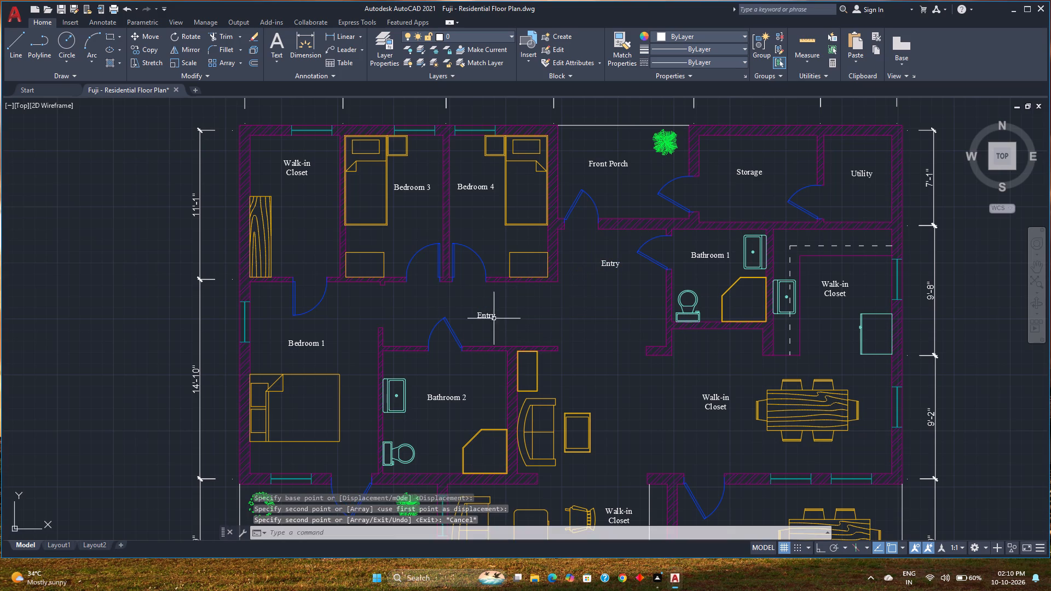
Replace the text of the copied Entry label in the corridor with "Hall Way".
double_click(485, 318)
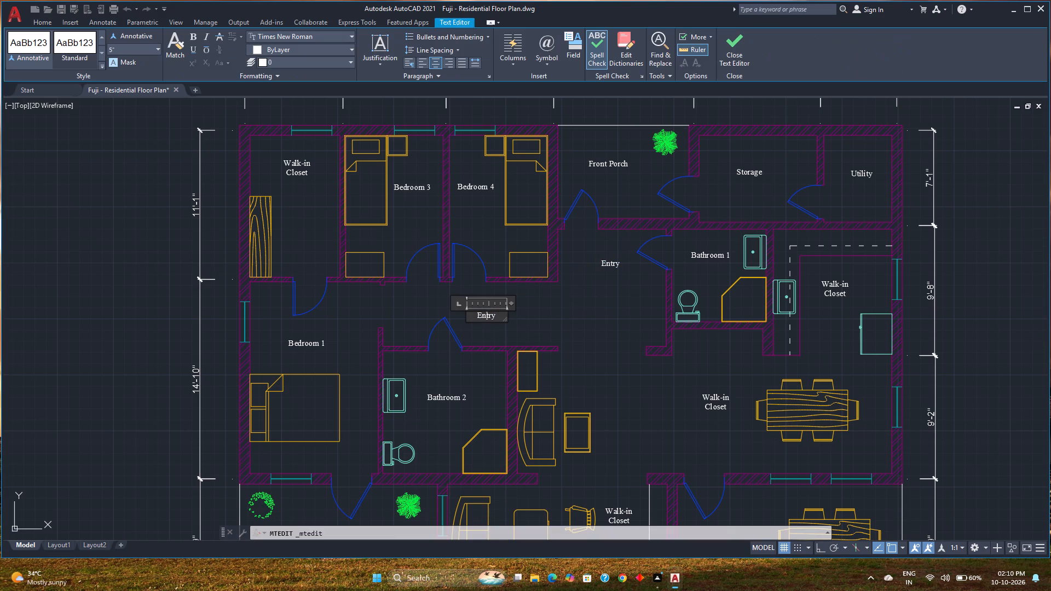
key(ctrl+a)
key(BackSpace)
text(Hall)
key(space)
text(Qay)
key(BackSpace)
key(BackSpace)
key(BackSpace)
text(Way)
click(726, 60)
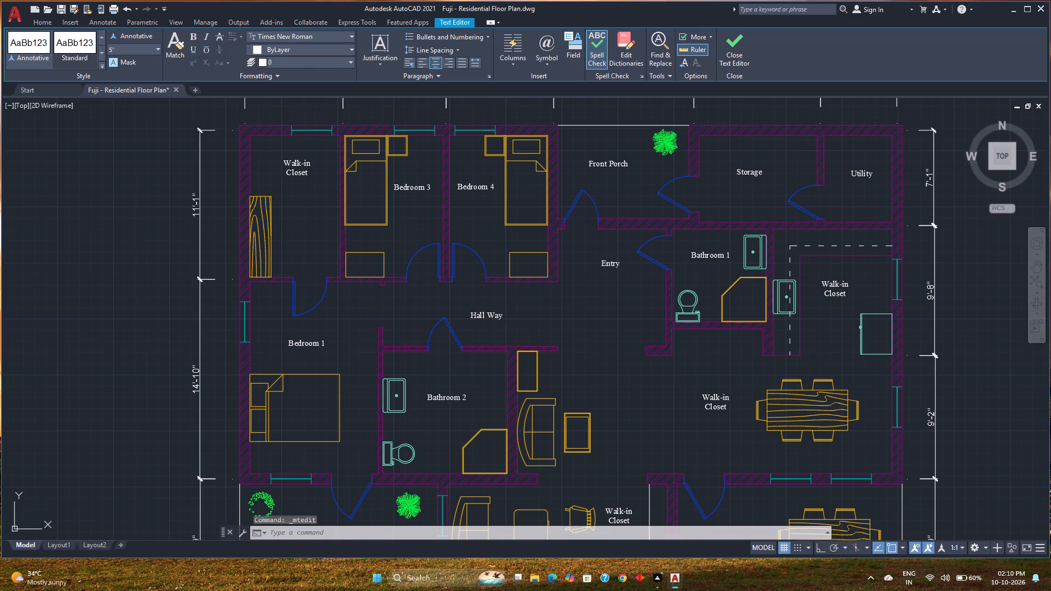
Replace the Walk-in Closet label beside the indoor dining table with "Dining Room".
scroll(542, 268, down, 1)
middle_drag(531, 315, 496, 274)
scroll(607, 318, up, 1)
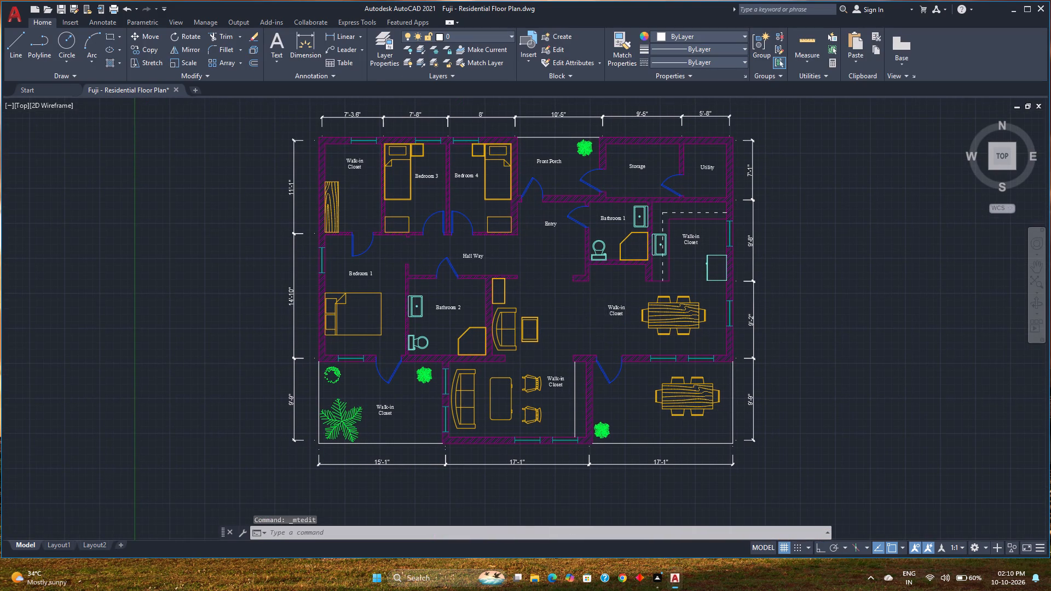
double_click(620, 298)
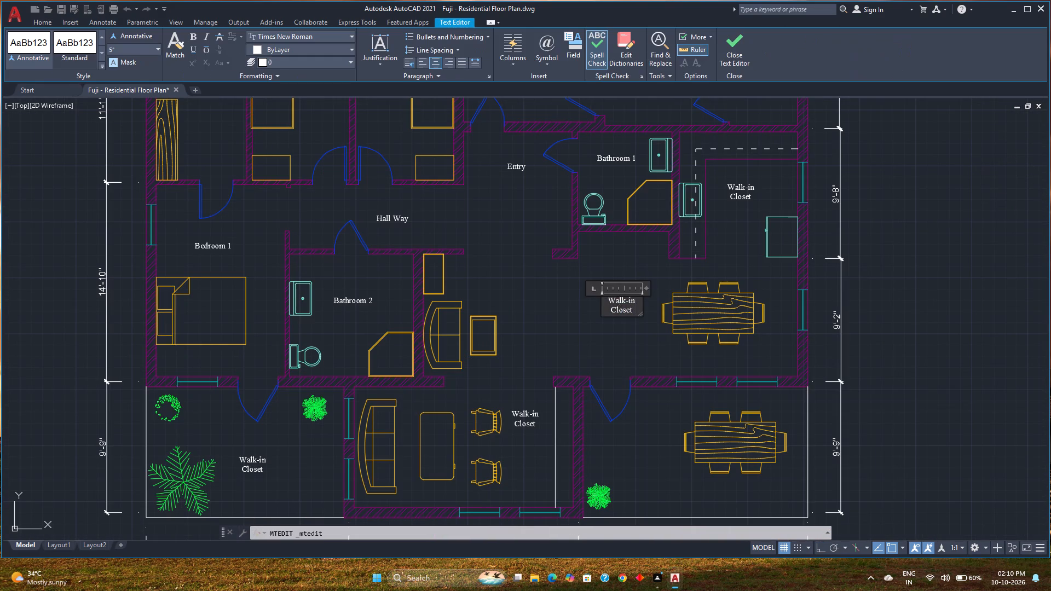
key(ctrl+a)
key(BackSpace)
text(Dinnin)
key(BackSpace)
key(BackSpace)
key(BackSpace)
text(ing)
key(space)
text(Spo)
key(t)
key(BackSpace)
key(BackSpace)
key(BackSpace)
key(BackSpace)
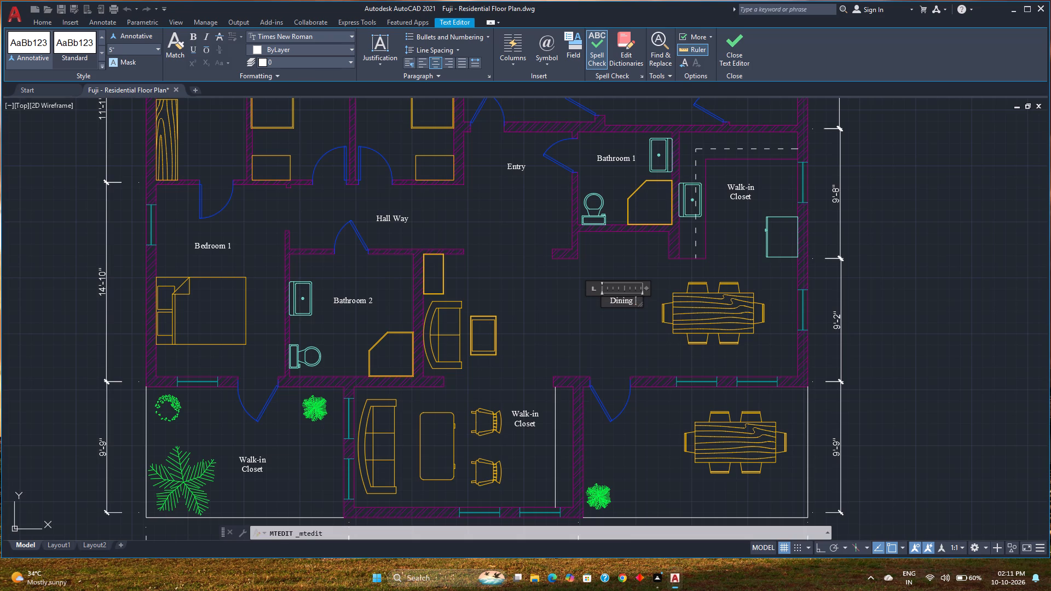
text(Area)
key(BackSpace)
key(BackSpace)
key(BackSpace)
key(BackSpace)
text(Room)
key(space)
key(BackSpace)
Widen the Dining Room label's text frame slightly so both words fit on one line.
drag(647, 288, 662, 286)
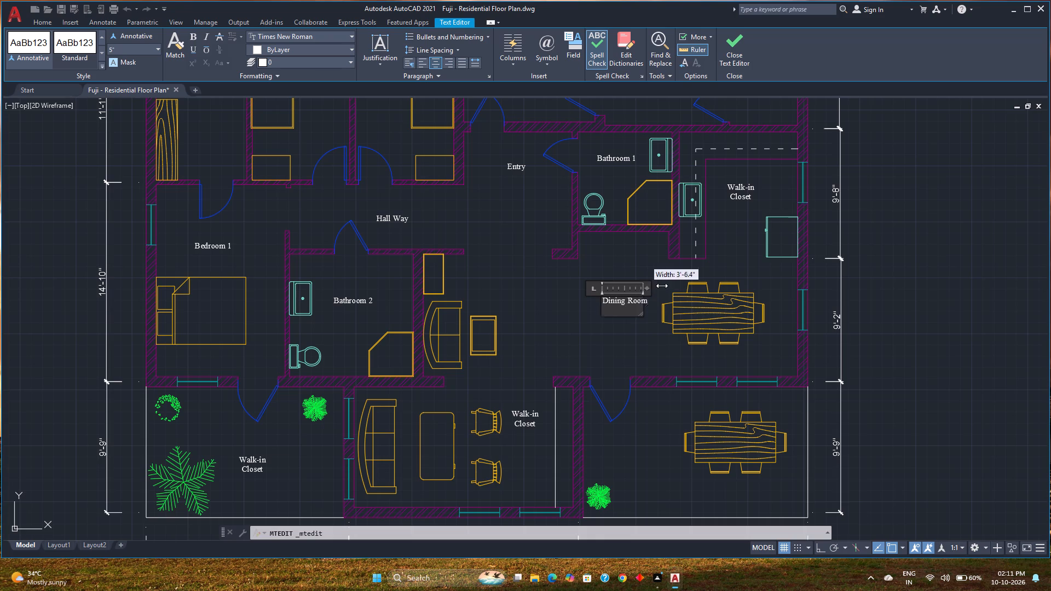
drag(662, 286, 655, 288)
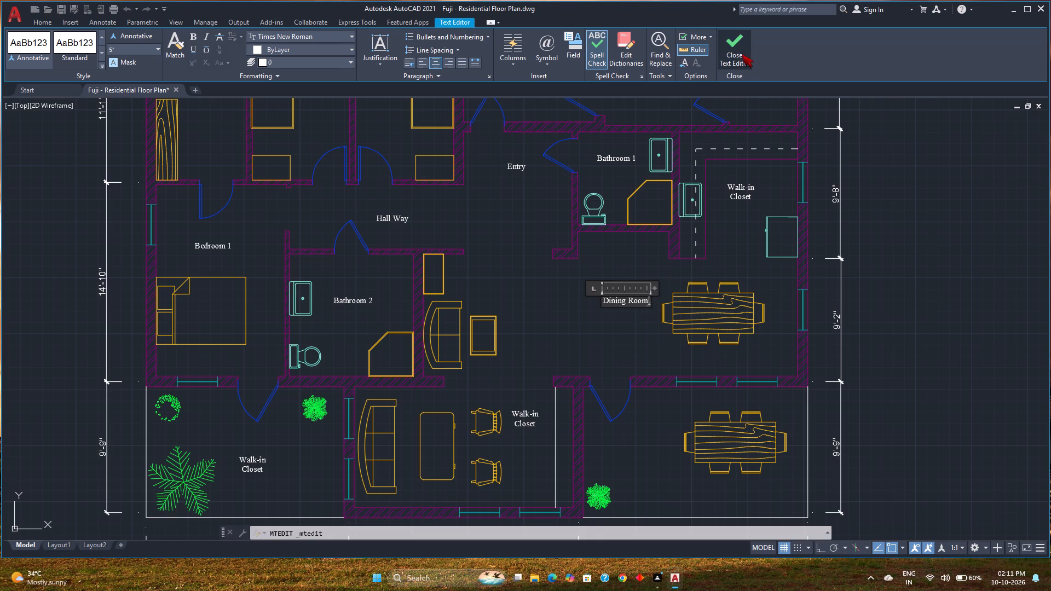
click(740, 51)
Replace the Walk-in Closet label in the counter area east of Bathroom 1 with "Kitchen".
double_click(738, 188)
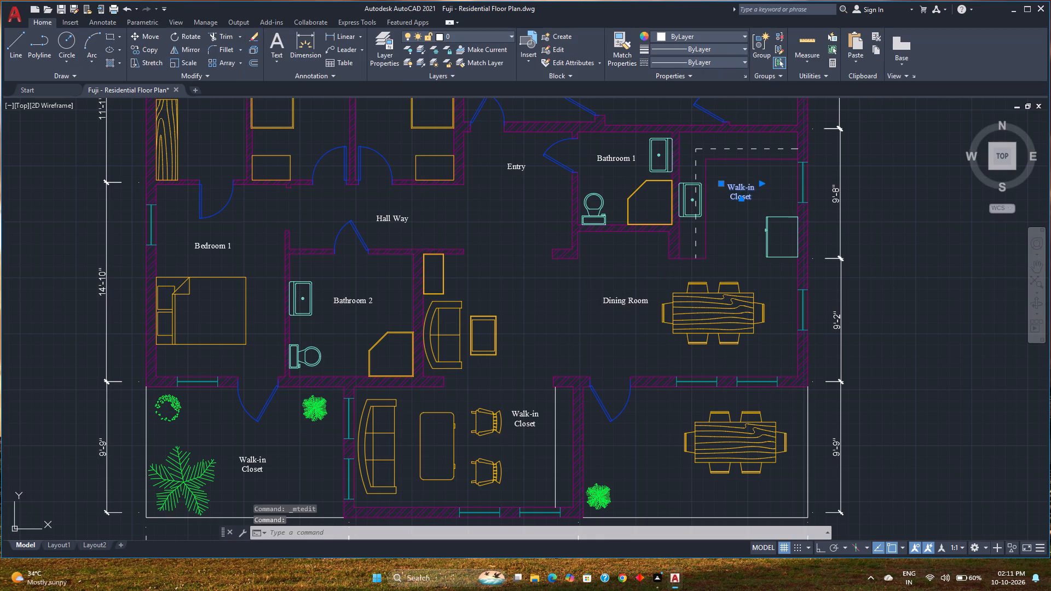
key(ctrl+a)
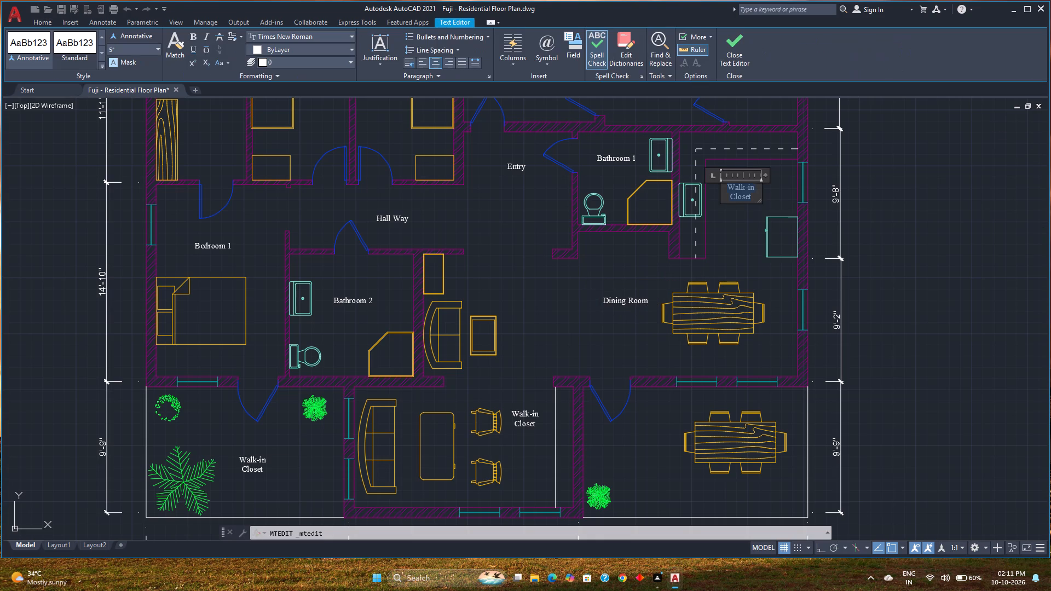
text(Kitcheb)
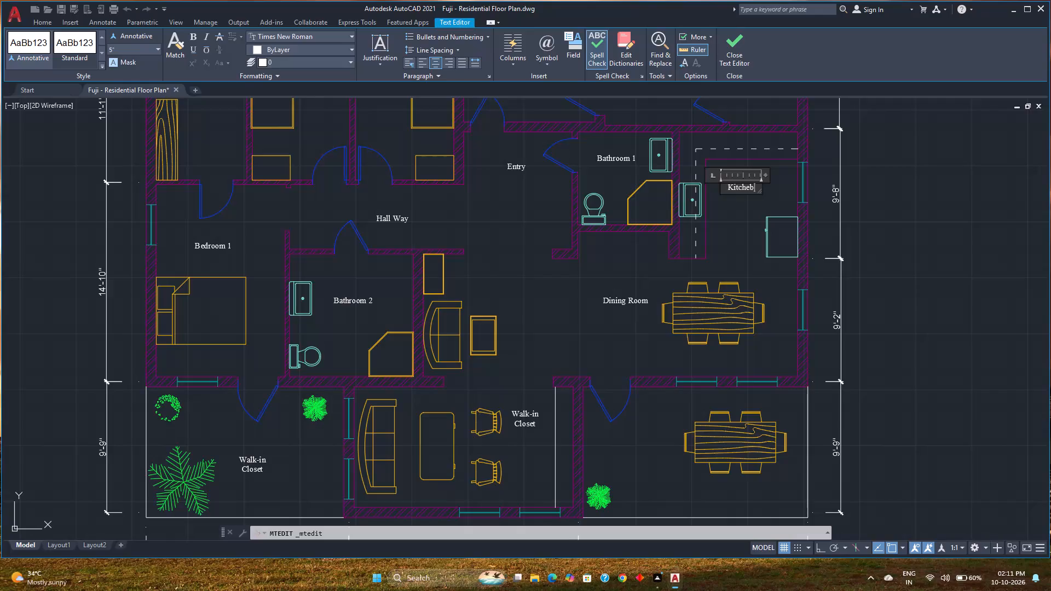
key(BackSpace)
key(n)
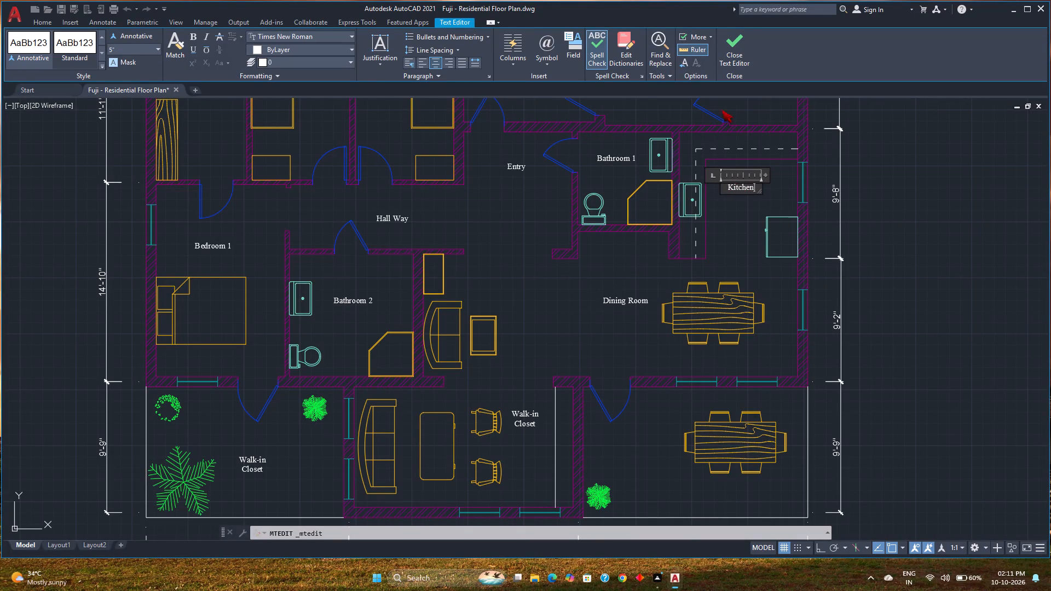
click(745, 45)
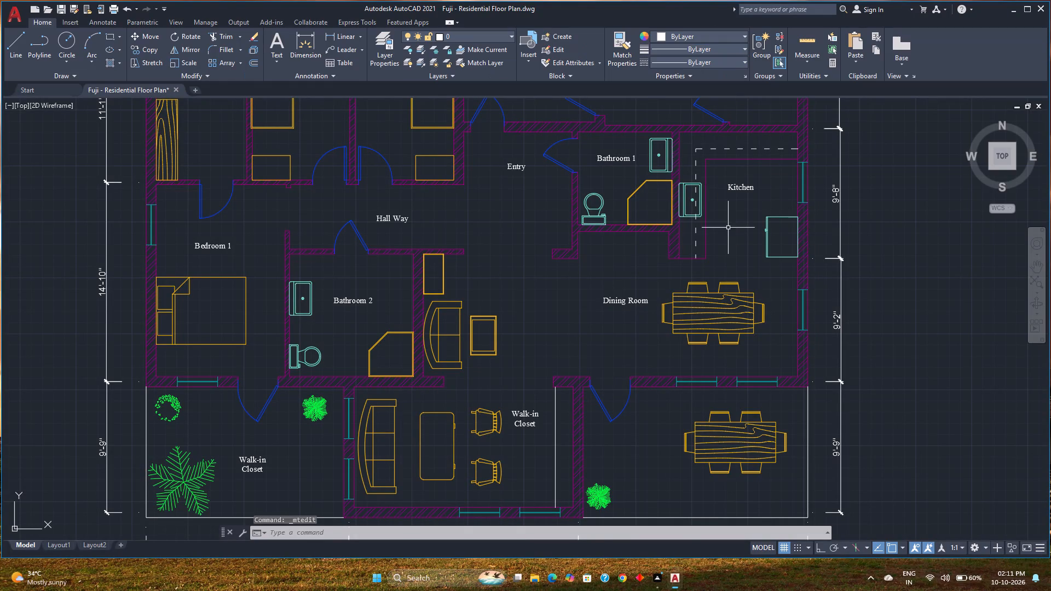
middle_drag(728, 228, 689, 225)
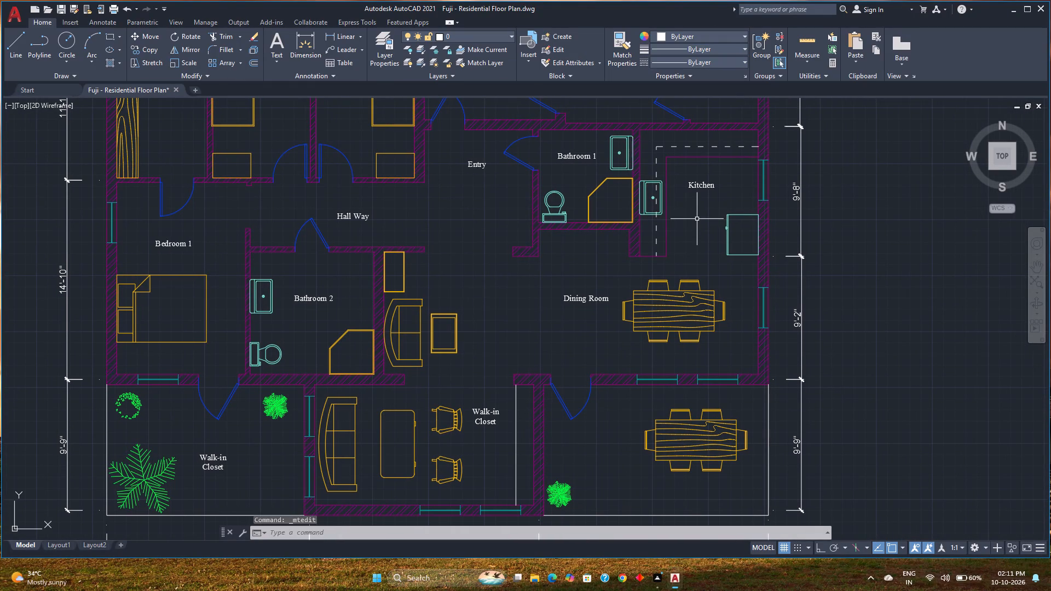
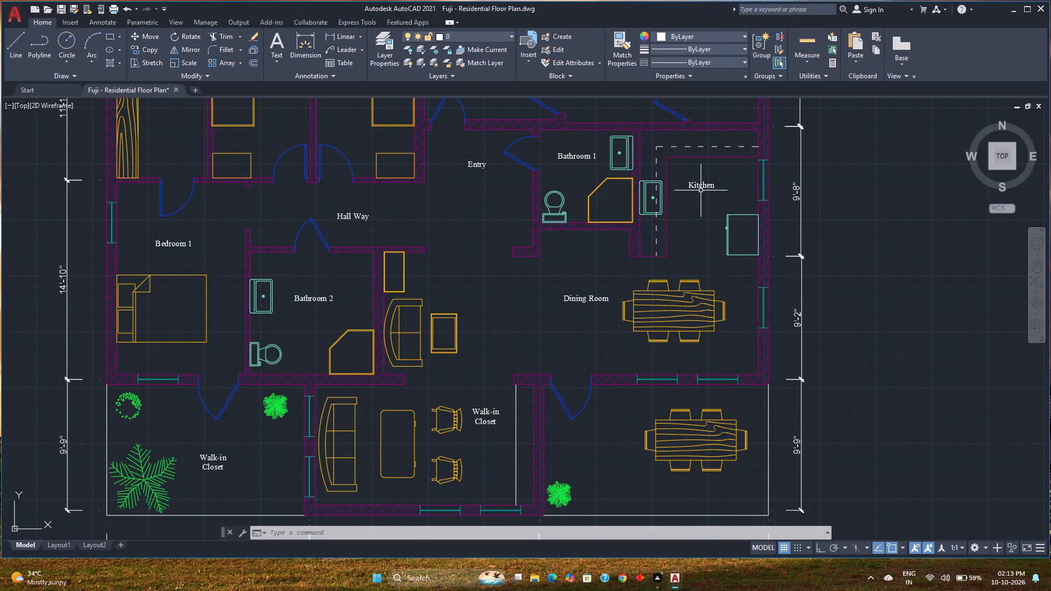
Replace the Walk-in Closet label beside the two armchairs with "Sitting Room".
double_click(487, 410)
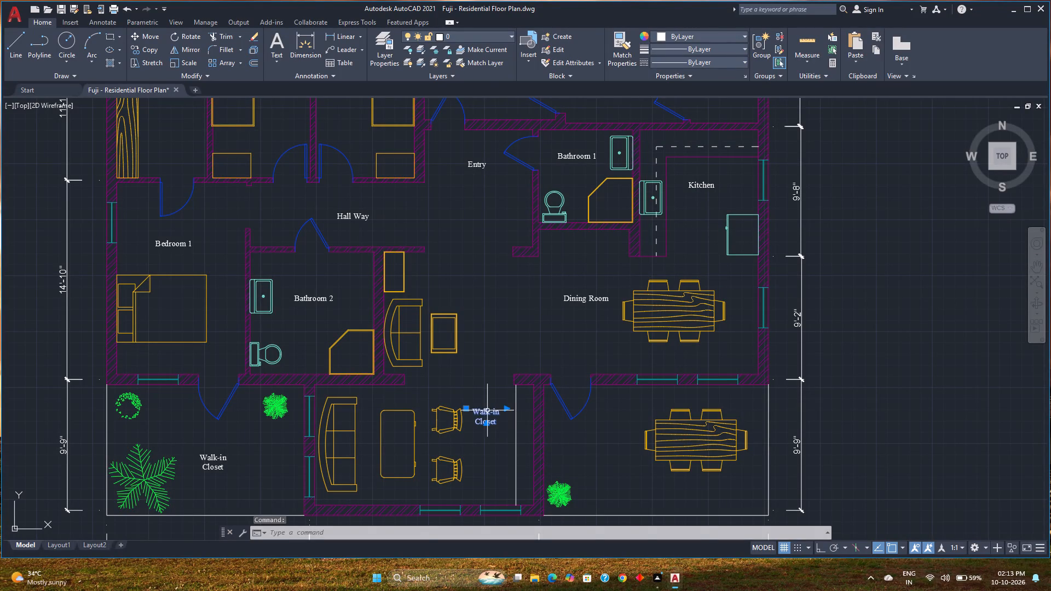
key(ctrl+a)
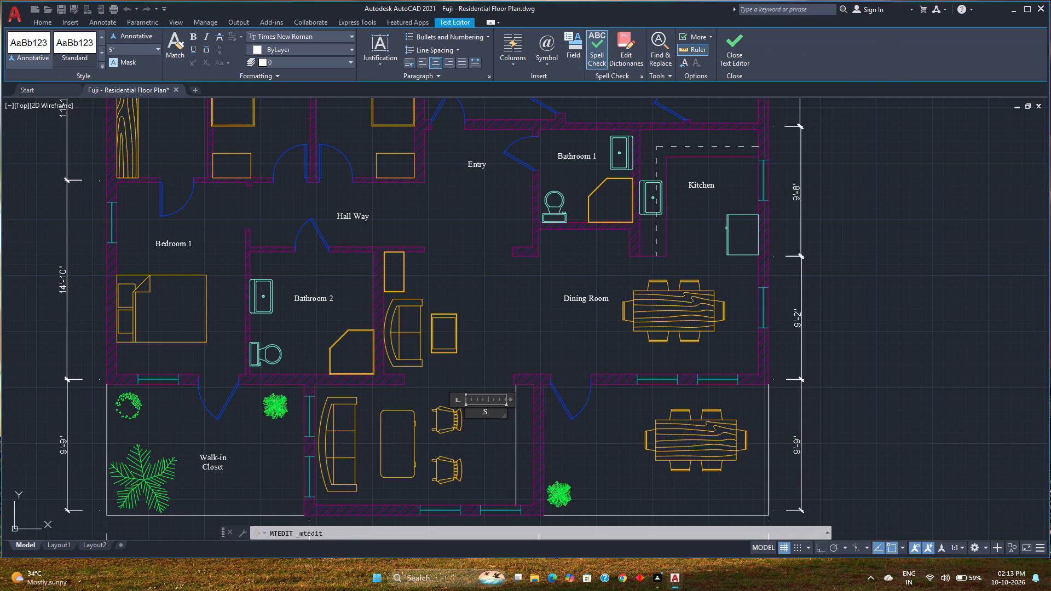
text(ittinf)
key(BackSpace)
text(g)
key(space)
text(room)
key(BackSpace)
key(BackSpace)
key(BackSpace)
key(BackSpace)
text(Room)
Widen the Sitting Room label's text frame slightly so both words fit on one line.
drag(511, 401, 519, 399)
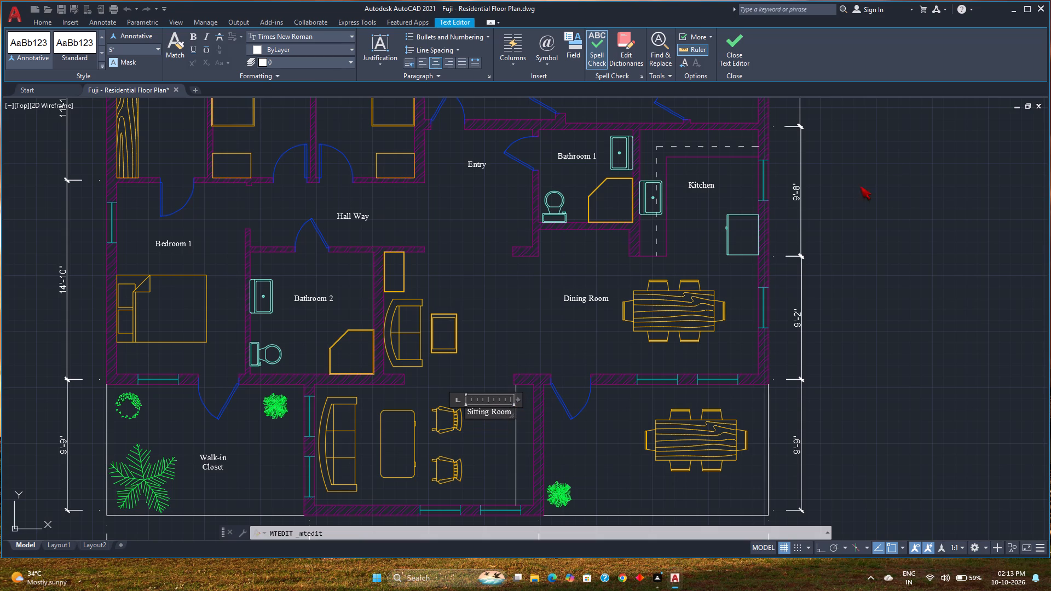
click(736, 43)
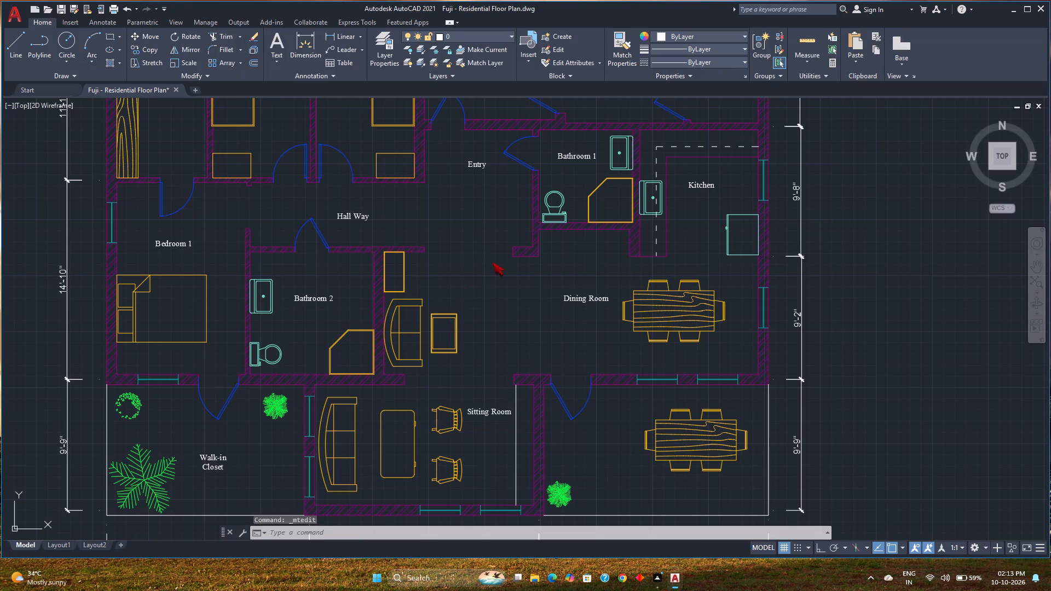
Replace the Walk-in Closet label among the plants south of Bedroom 1 with the letter-spaced text "B A L C O N Y".
double_click(218, 457)
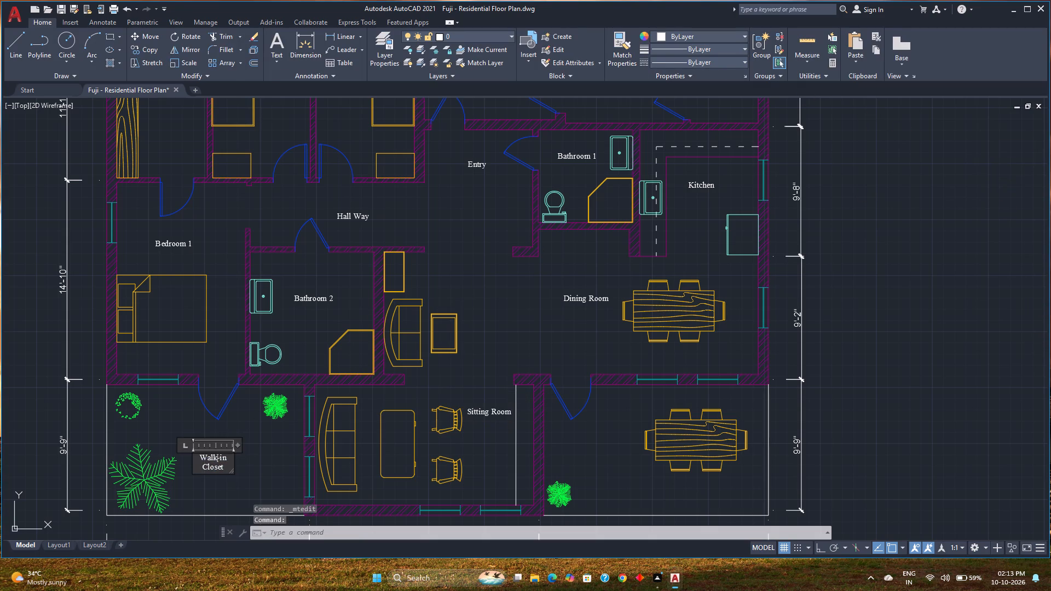
key(ctrl+a)
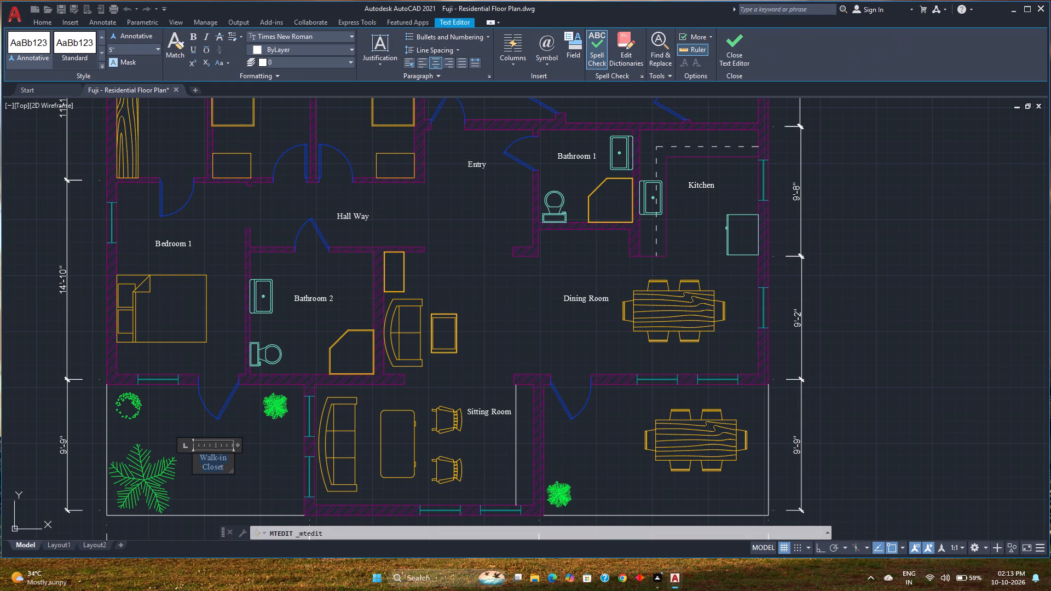
text(Bal)
key(BackSpace)
key(BackSpace)
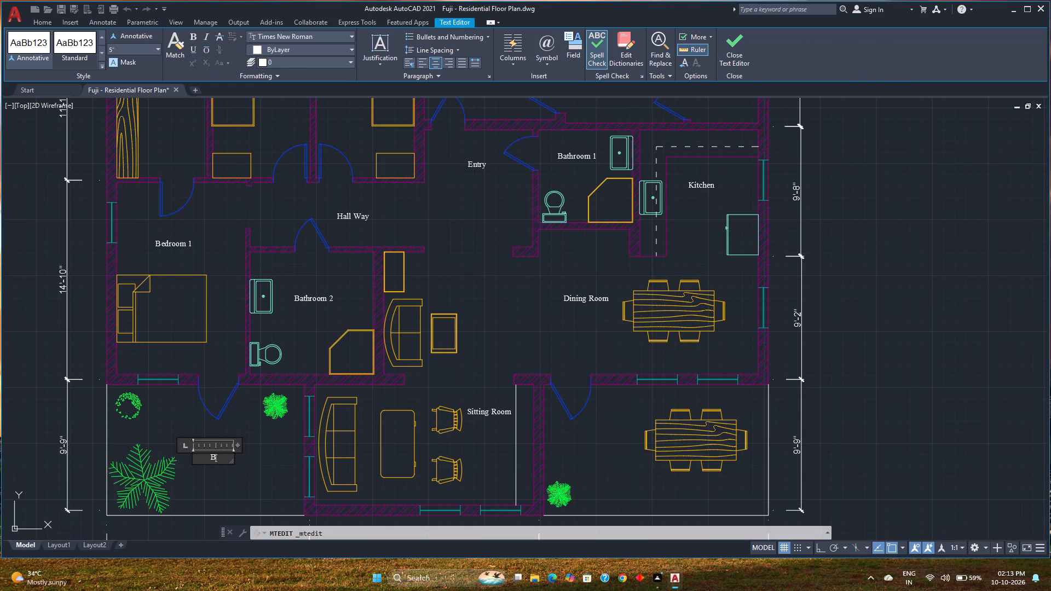
key(space)
text(a)
key(space)
key(BackSpace)
key(BackSpace)
text(A L C O)
key(shift+n)
key(shift+BackSpace)
key(space)
text(N Y)
Widen the BALCONY label's text frame until the spaced letters fit on one line.
drag(235, 445, 250, 445)
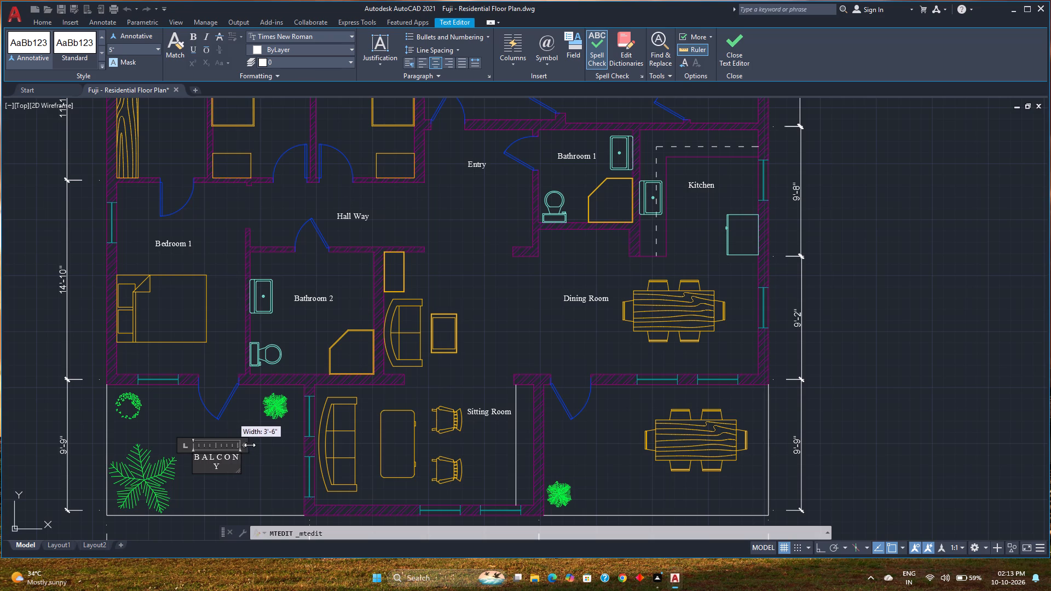
drag(250, 445, 258, 445)
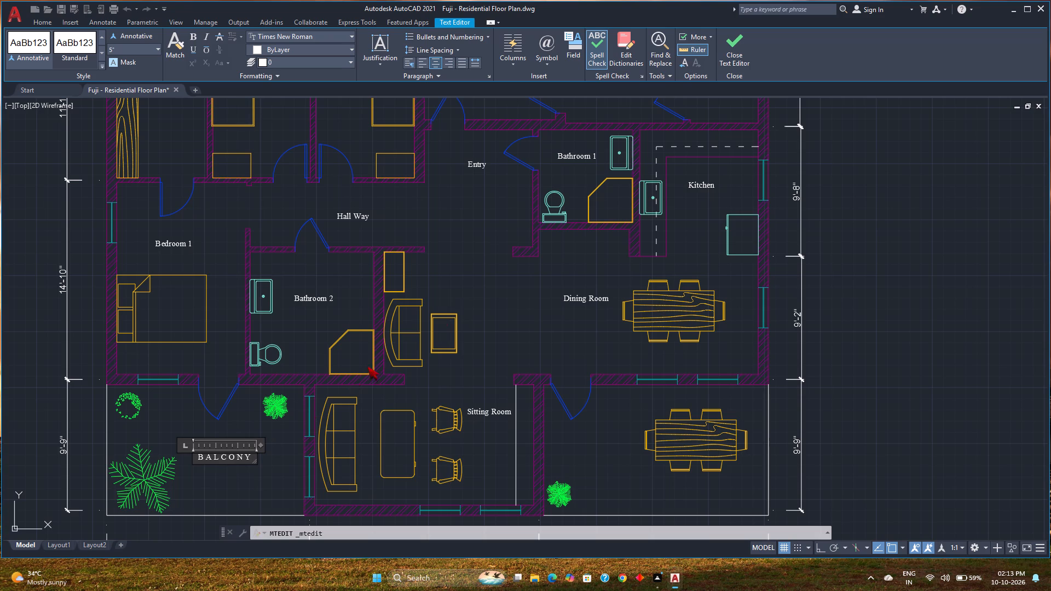
click(749, 47)
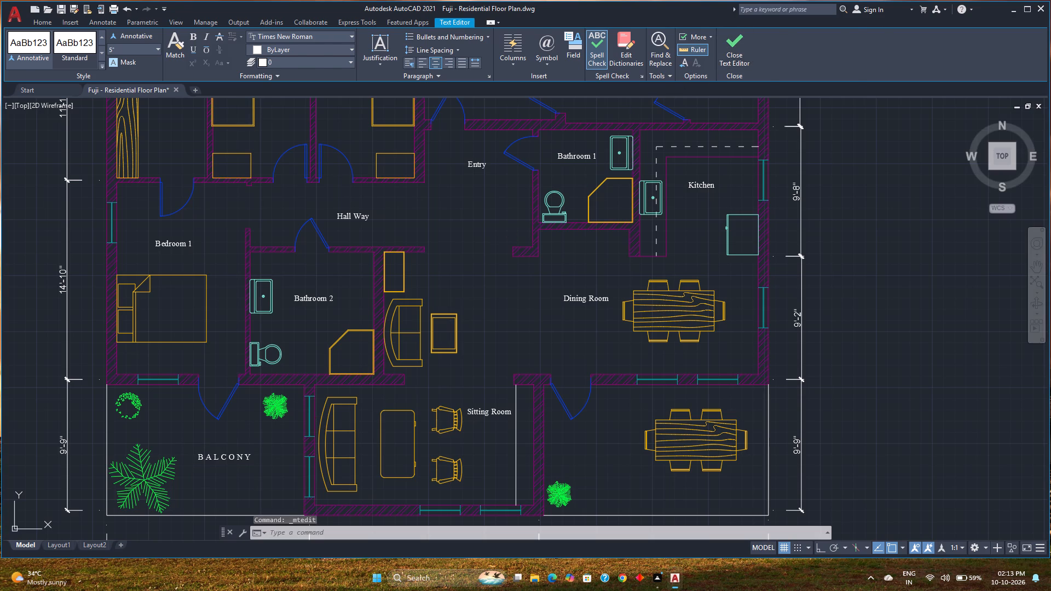
Move the BALCONY label slightly west, toward the large palm plant.
click(230, 456)
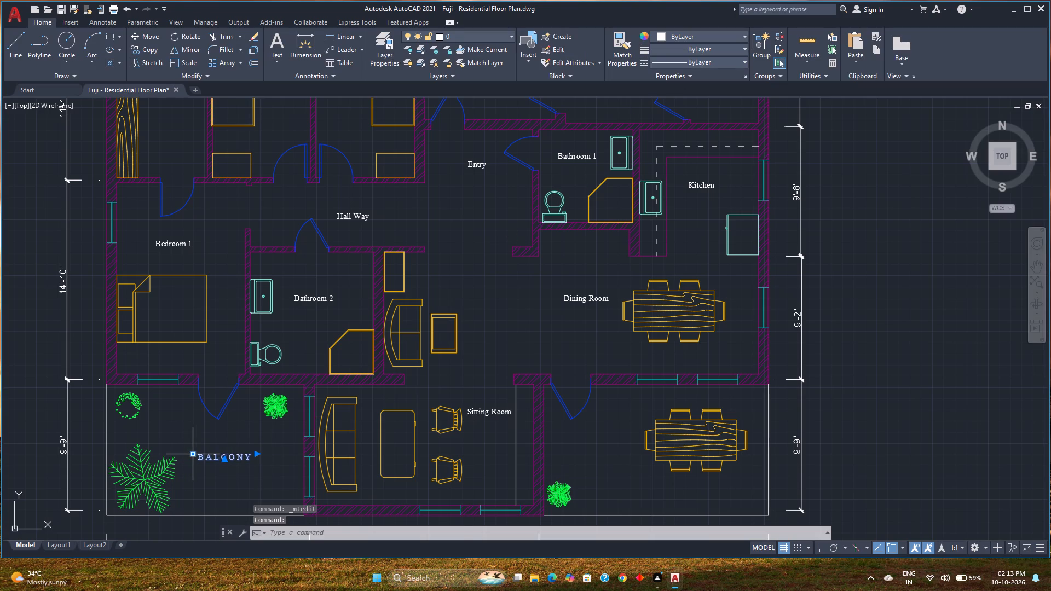
click(193, 454)
click(182, 449)
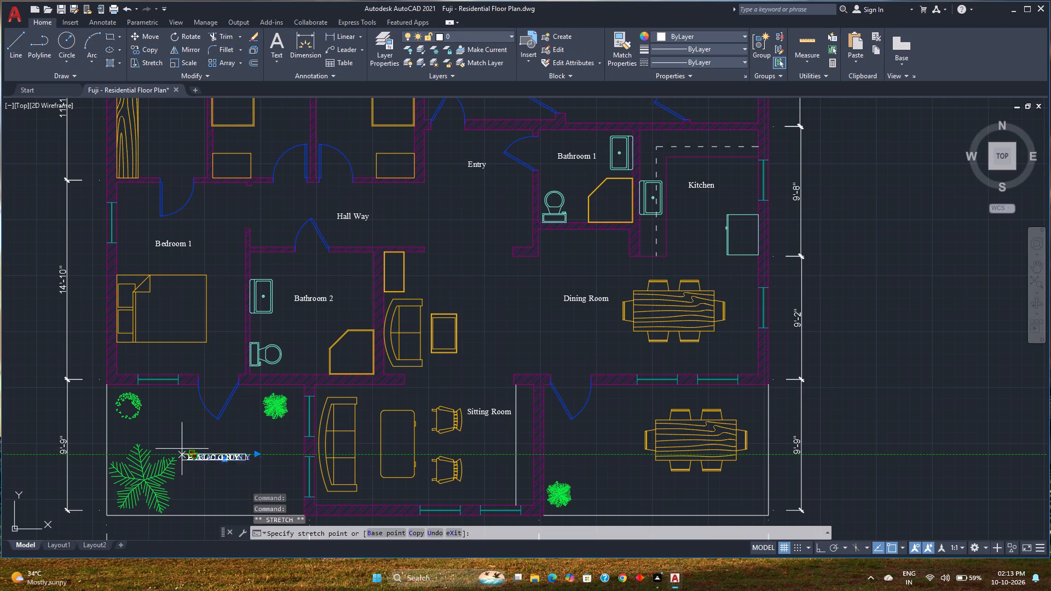
scroll(291, 483, down, 1)
scroll(238, 480, up, 1)
middle_drag(238, 480, 266, 431)
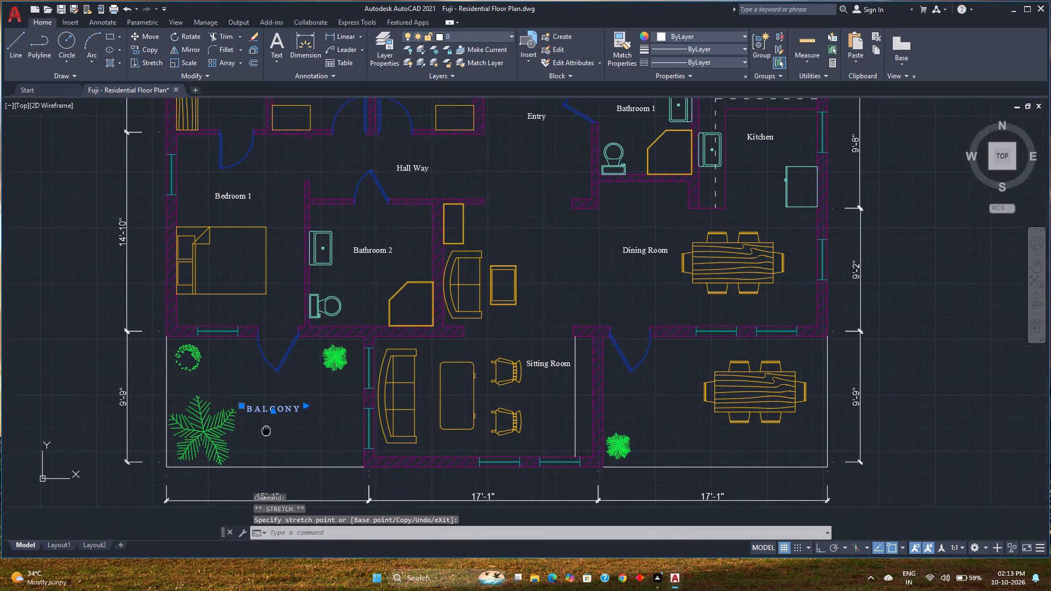
key(Escape)
Save the drawing with the updated room labels.
scroll(359, 375, down, 1)
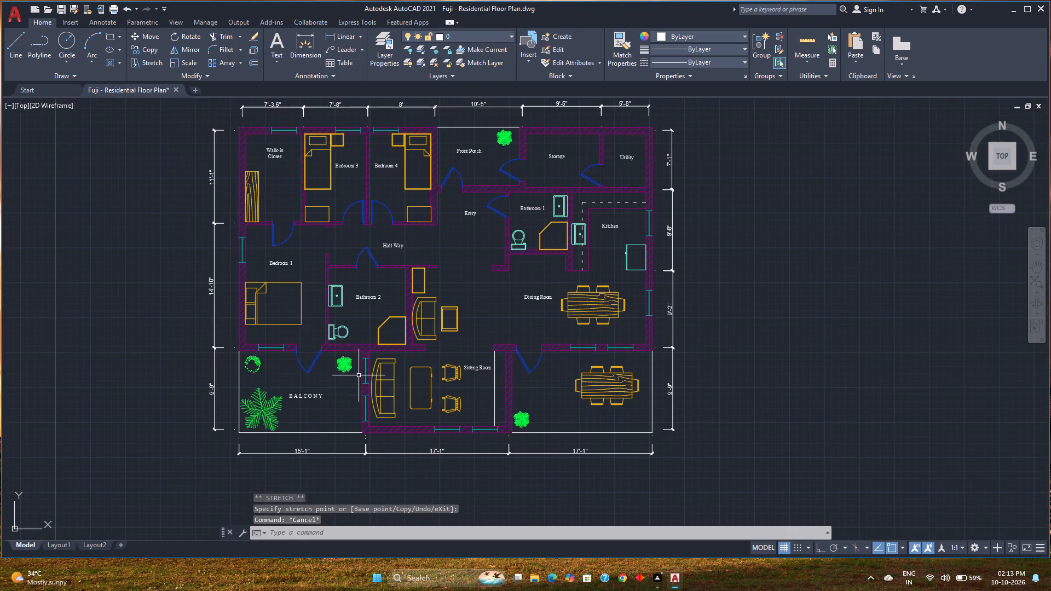
middle_drag(448, 343, 430, 366)
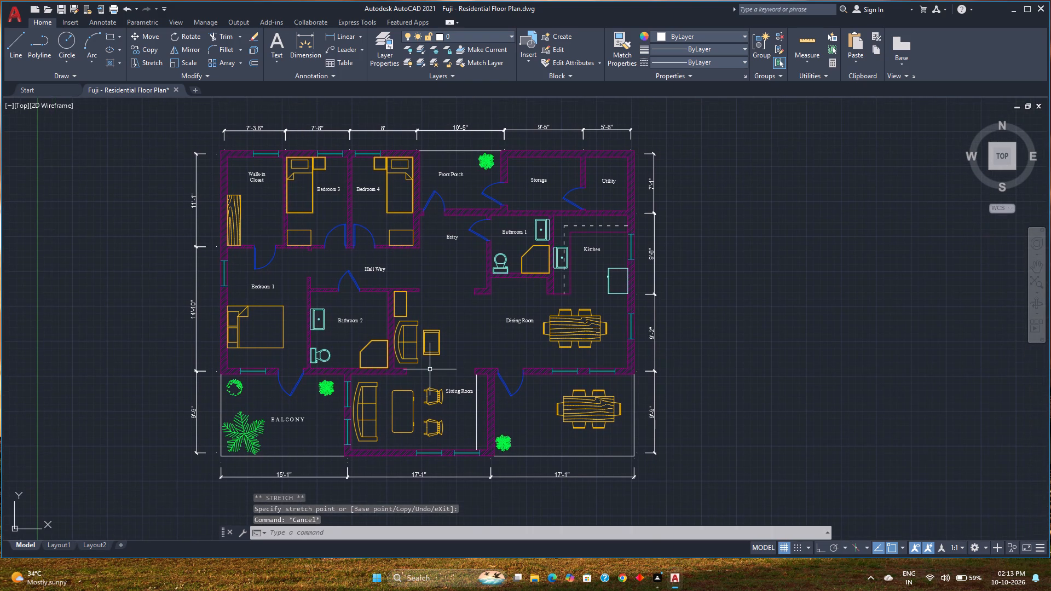
key(ctrl+s)
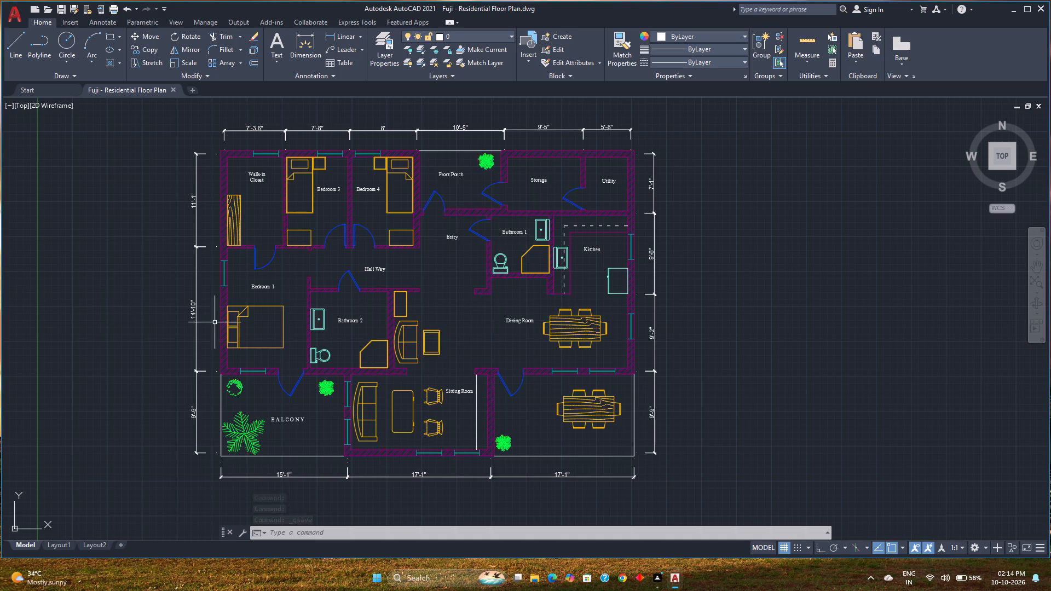
Examine the room labels and furniture across the whole floor plan.
scroll(216, 321, up, 1)
scroll(316, 325, up, 1)
scroll(316, 325, down, 1)
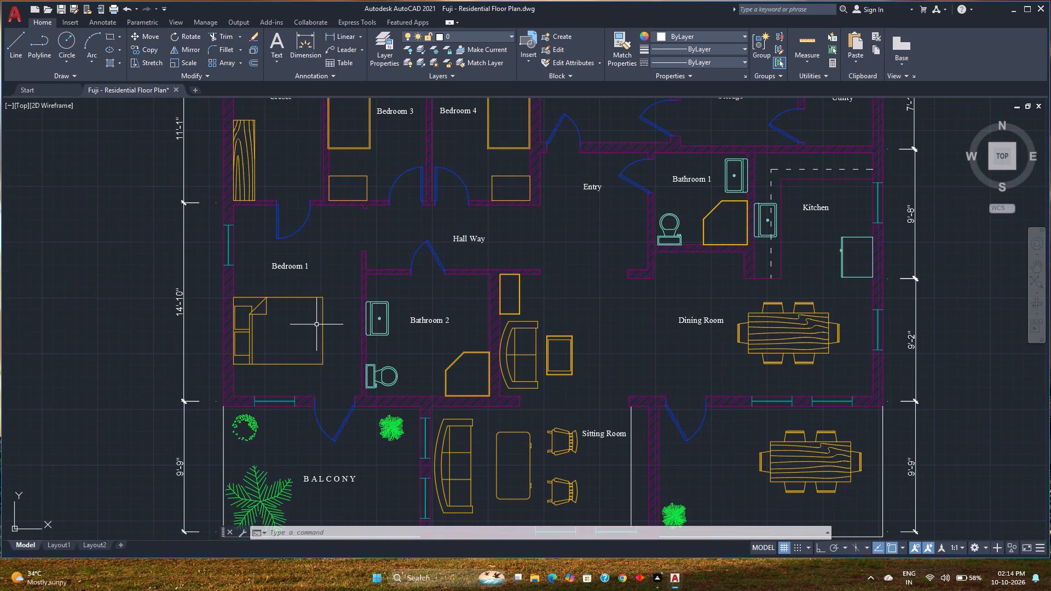
scroll(333, 320, down, 1)
scroll(353, 316, up, 1)
middle_drag(475, 308, 277, 358)
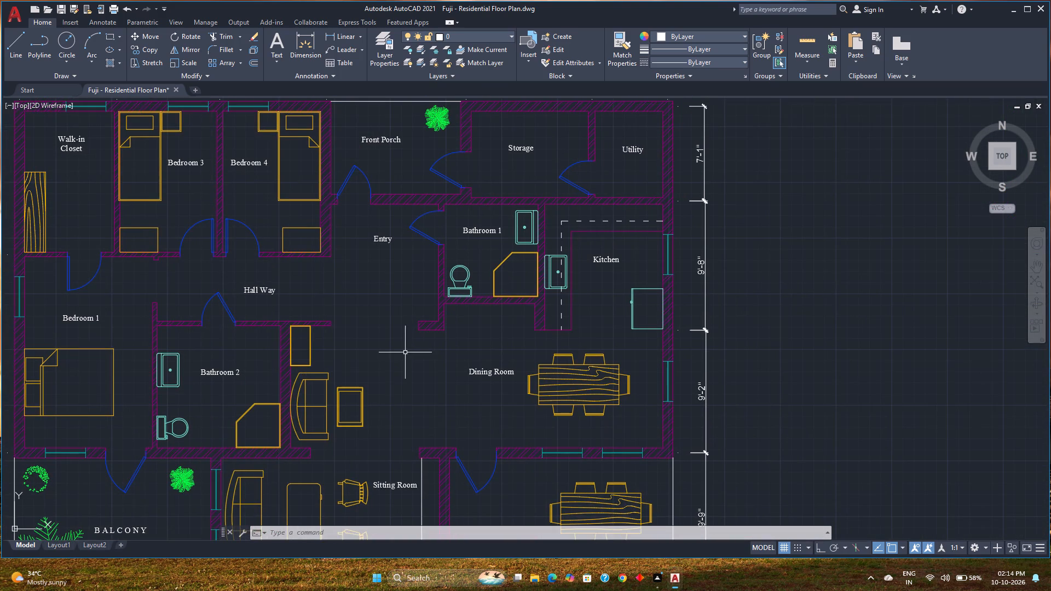
middle_drag(406, 352, 477, 335)
scroll(477, 335, down, 1)
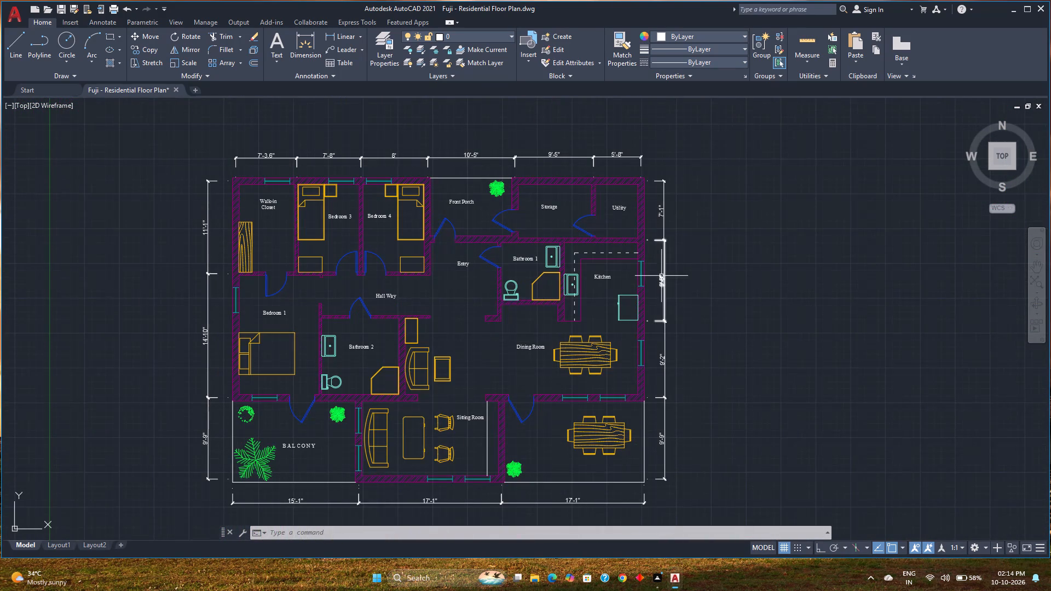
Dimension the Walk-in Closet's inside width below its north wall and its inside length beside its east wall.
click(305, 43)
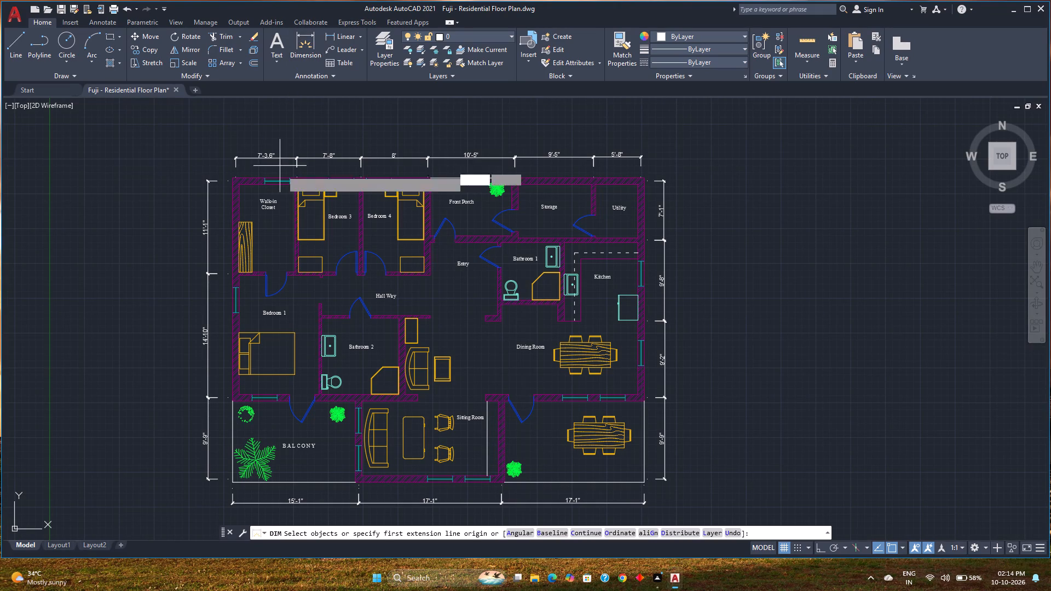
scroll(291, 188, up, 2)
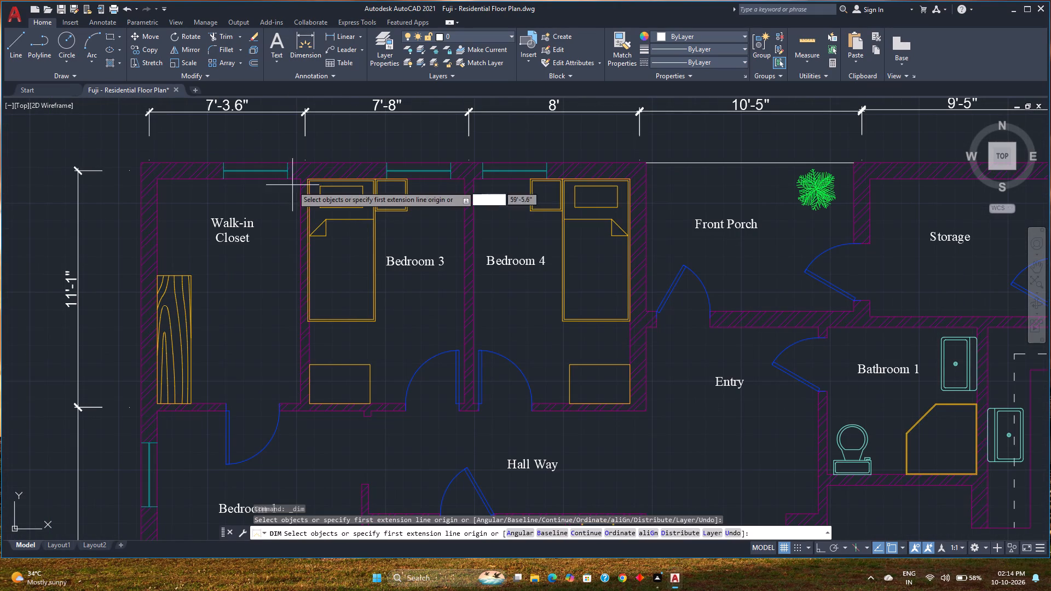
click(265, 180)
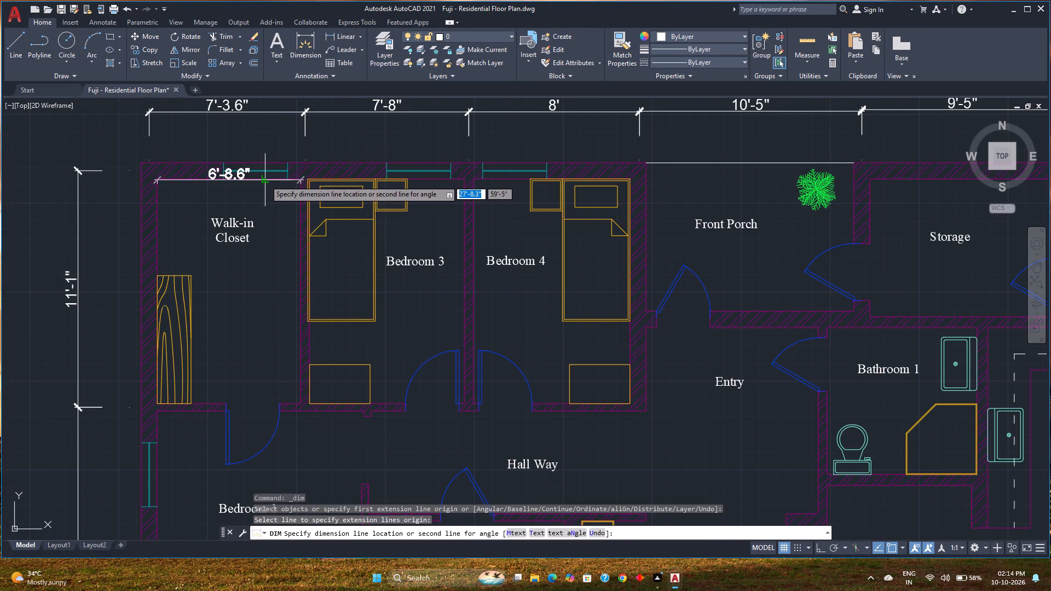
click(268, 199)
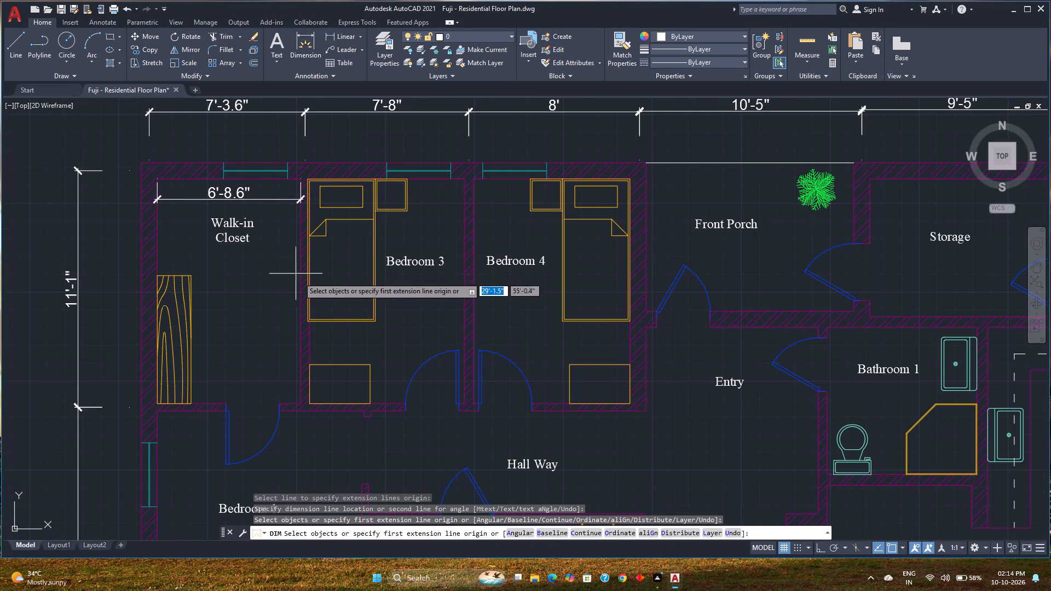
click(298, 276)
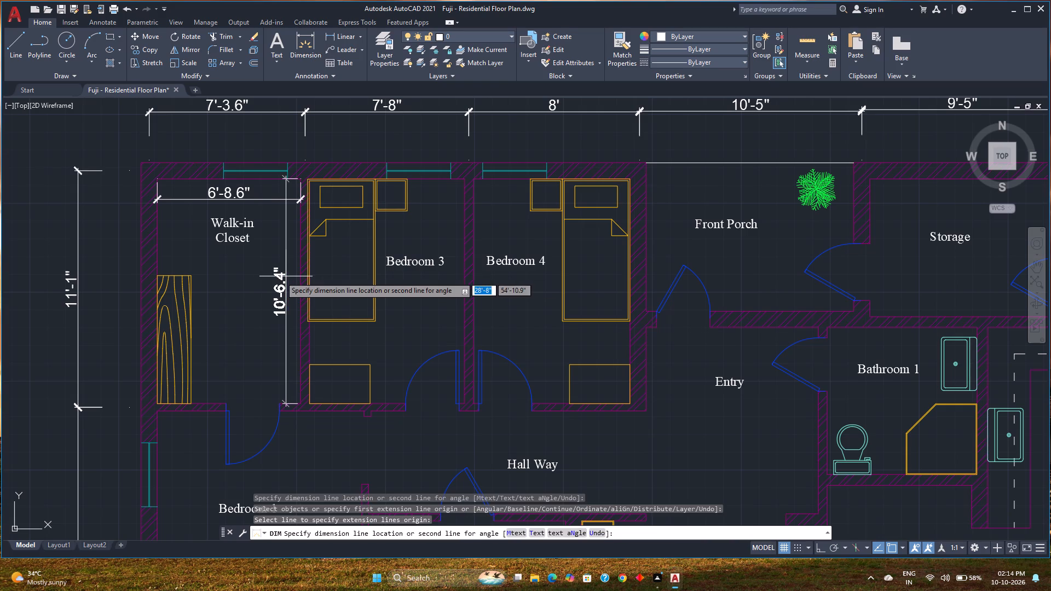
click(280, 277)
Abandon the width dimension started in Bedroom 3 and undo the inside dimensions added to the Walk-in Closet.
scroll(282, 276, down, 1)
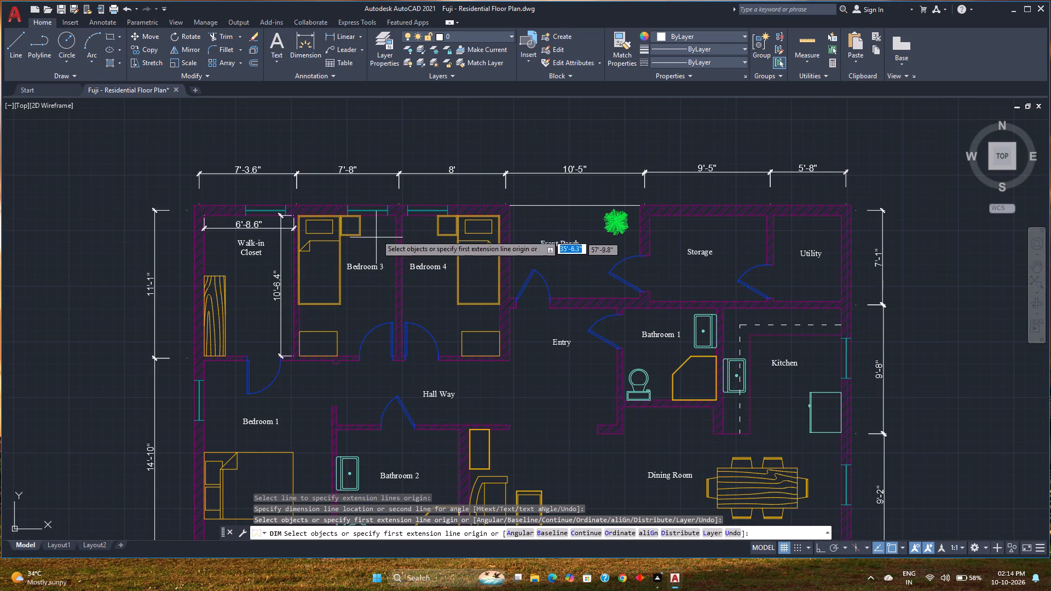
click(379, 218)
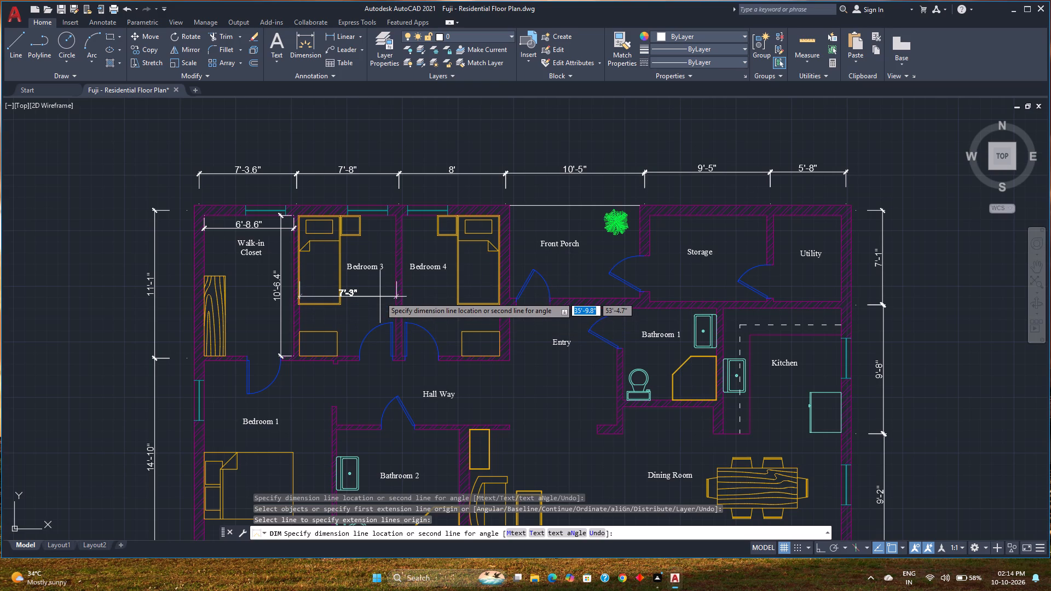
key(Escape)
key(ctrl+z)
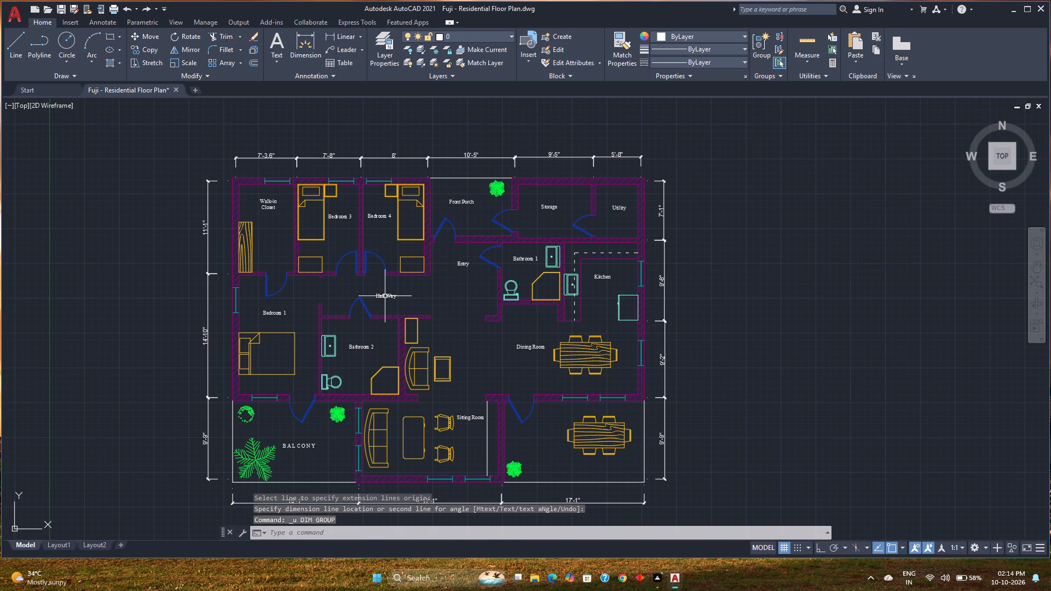
Save the drawing.
key(ctrl+s)
Look over the labelled floor plan up close and as a whole.
scroll(387, 296, up, 1)
middle_drag(386, 294, 360, 297)
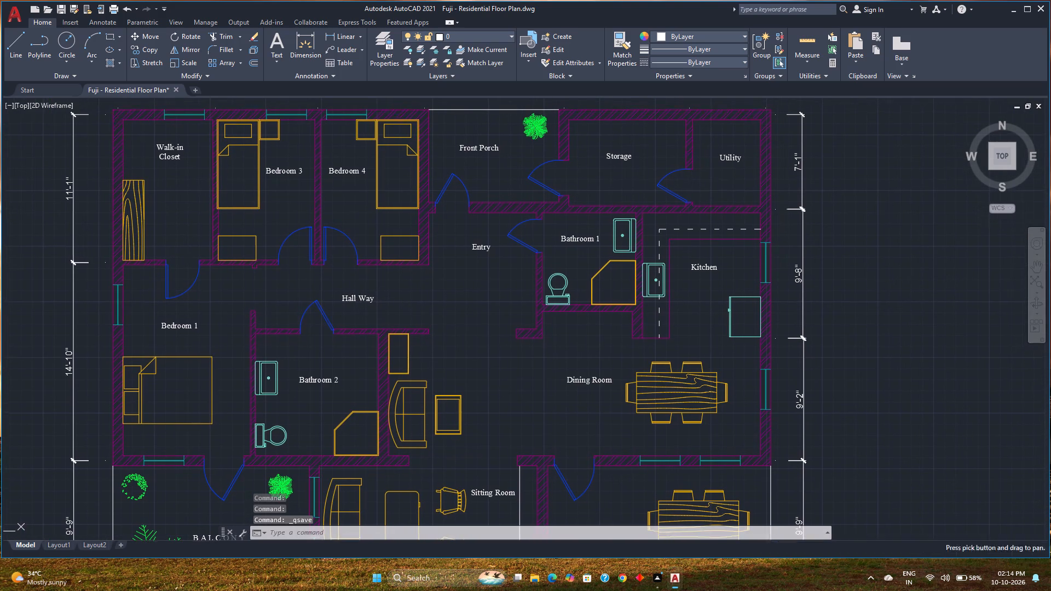
scroll(354, 289, down, 1)
middle_drag(382, 314, 369, 277)
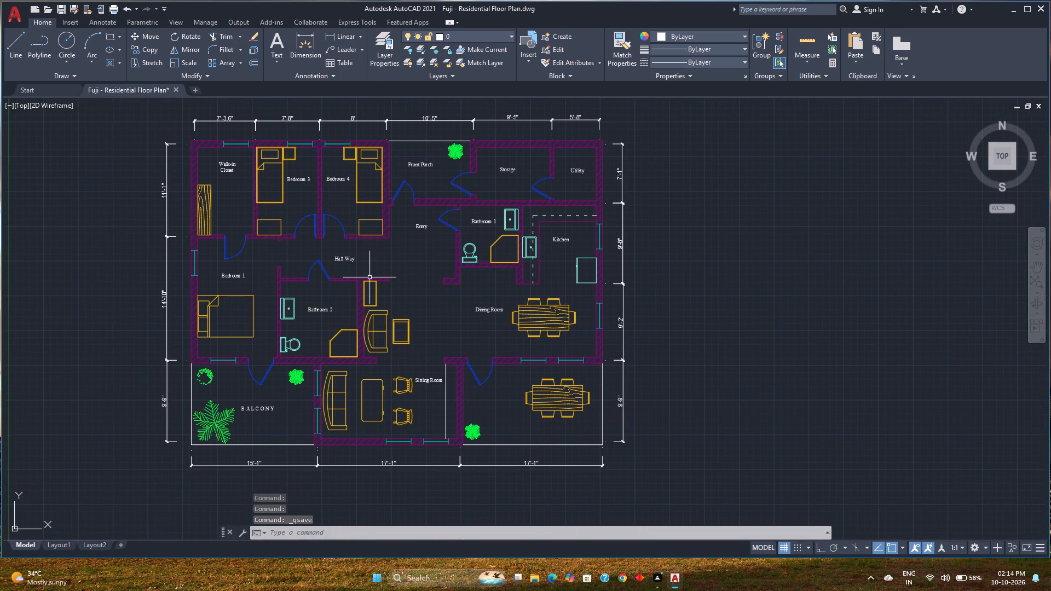
scroll(341, 281, down, 1)
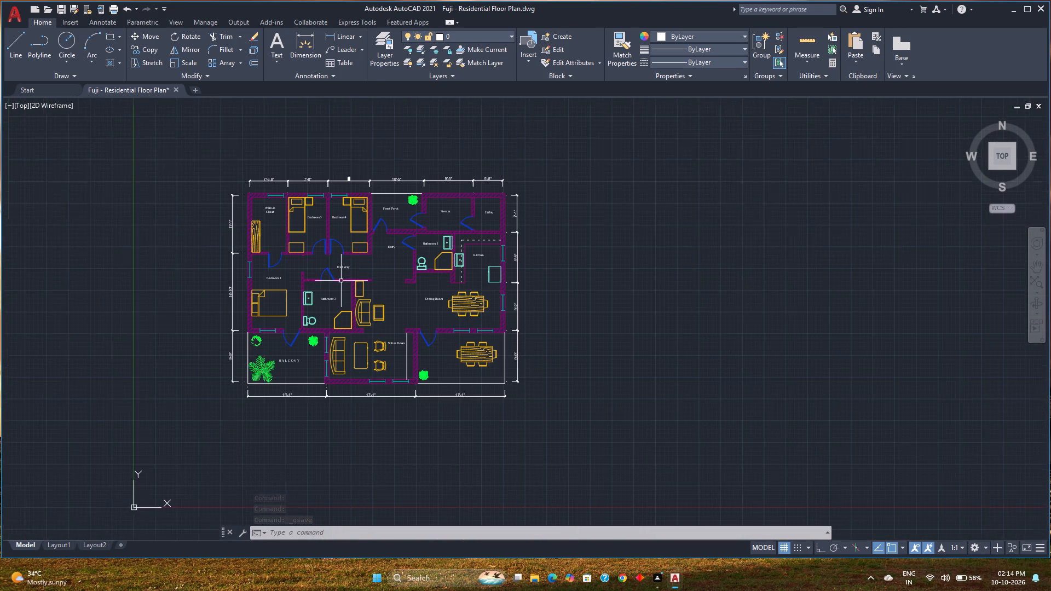
middle_drag(342, 281, 349, 292)
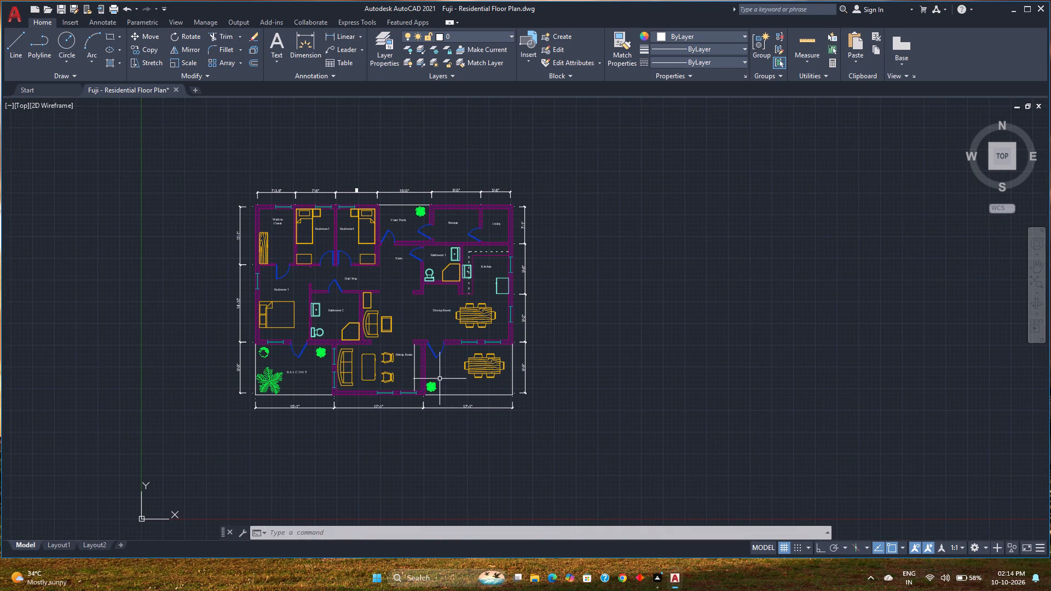
scroll(405, 371, up, 1)
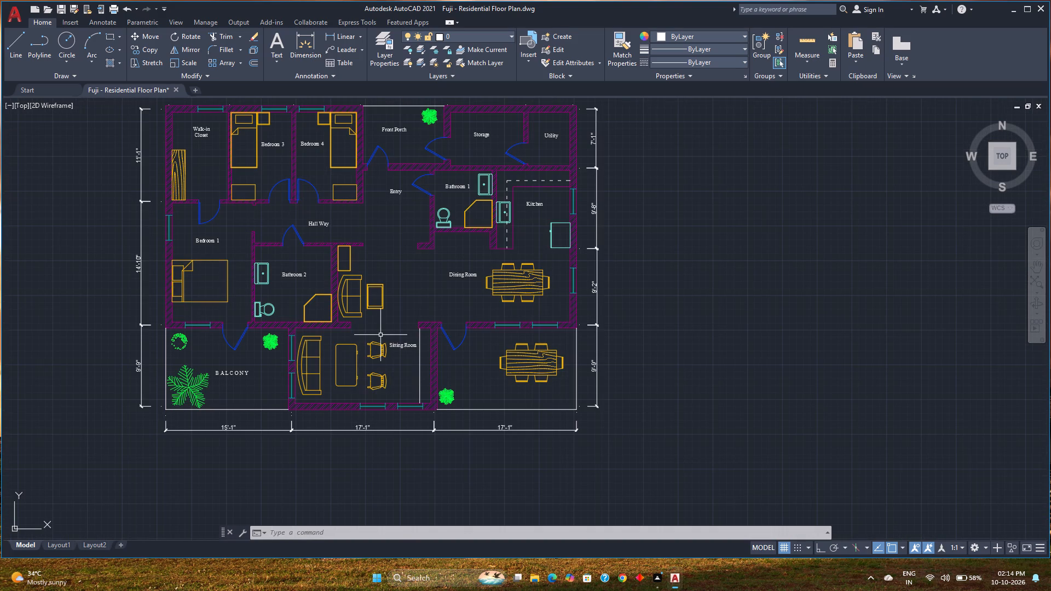
scroll(380, 335, down, 1)
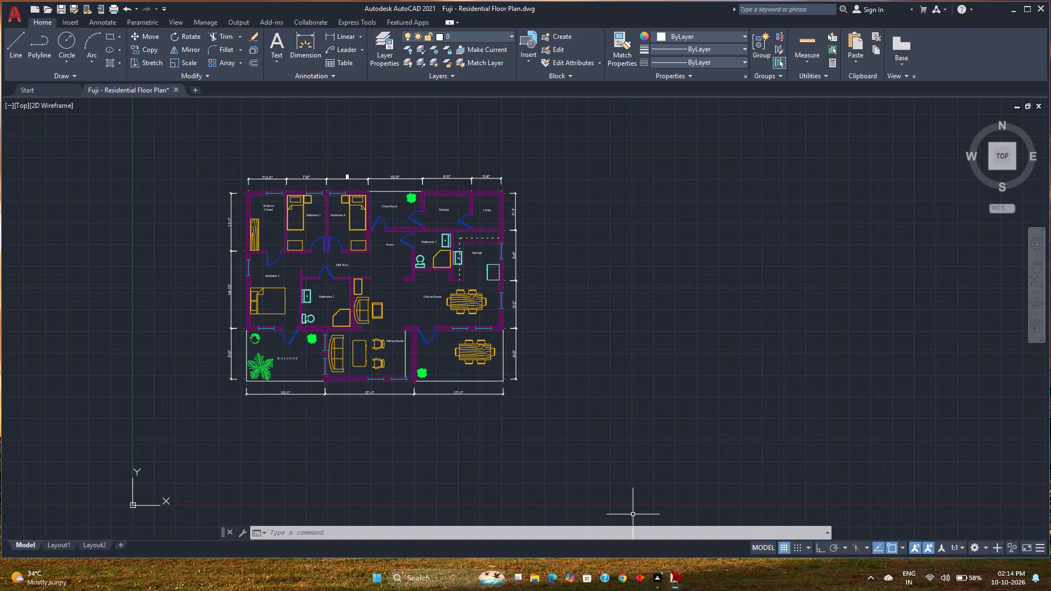
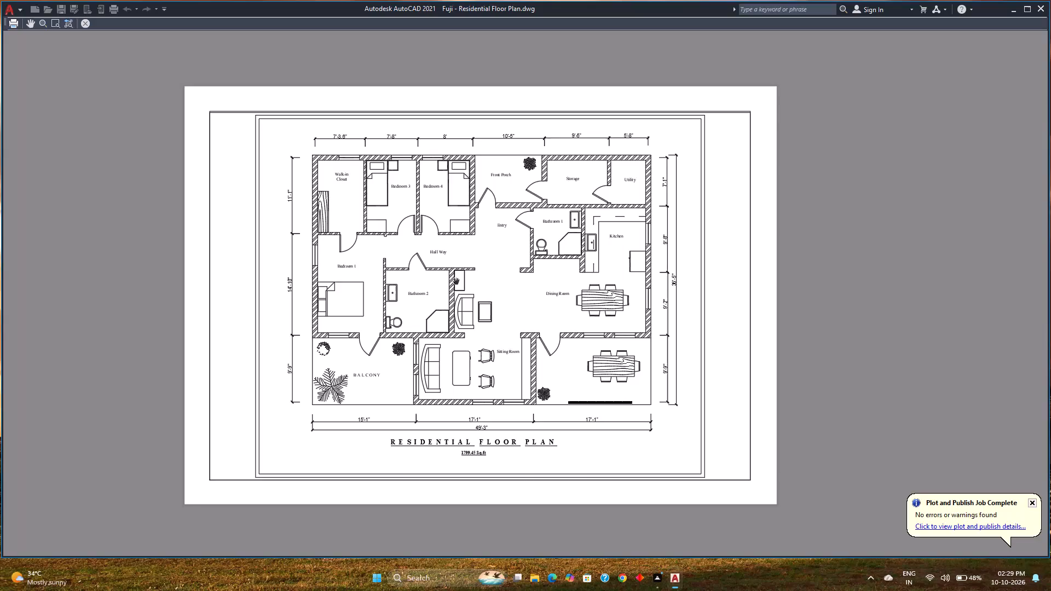
Examine the monochrome plot preview of the residential floor plan, checking the lower terrace text, rooms and dimensions.
scroll(454, 282, up, 1)
scroll(686, 497, up, 2)
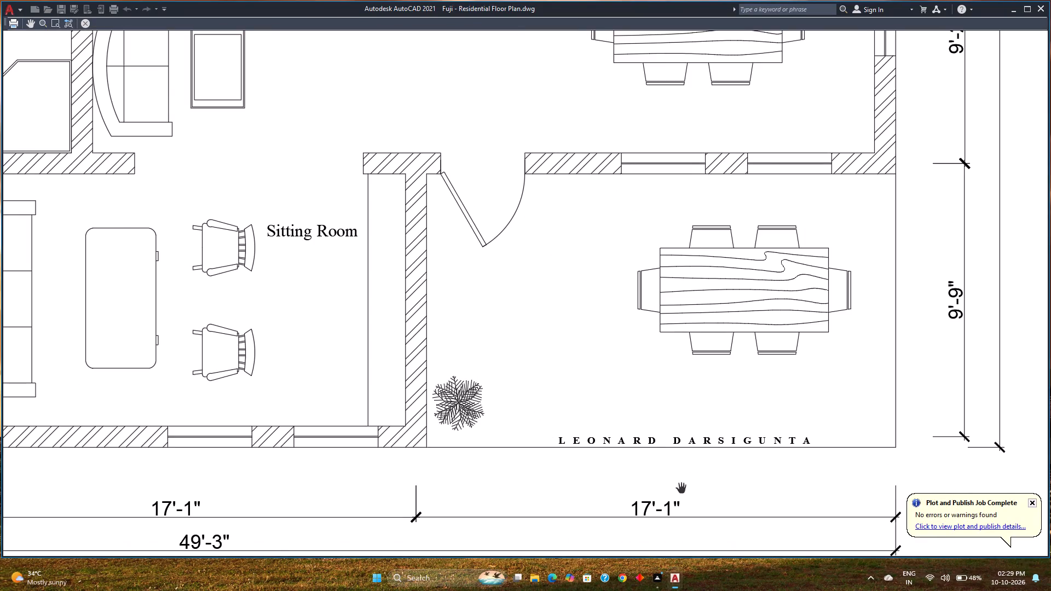
scroll(644, 452, up, 4)
scroll(637, 444, down, 4)
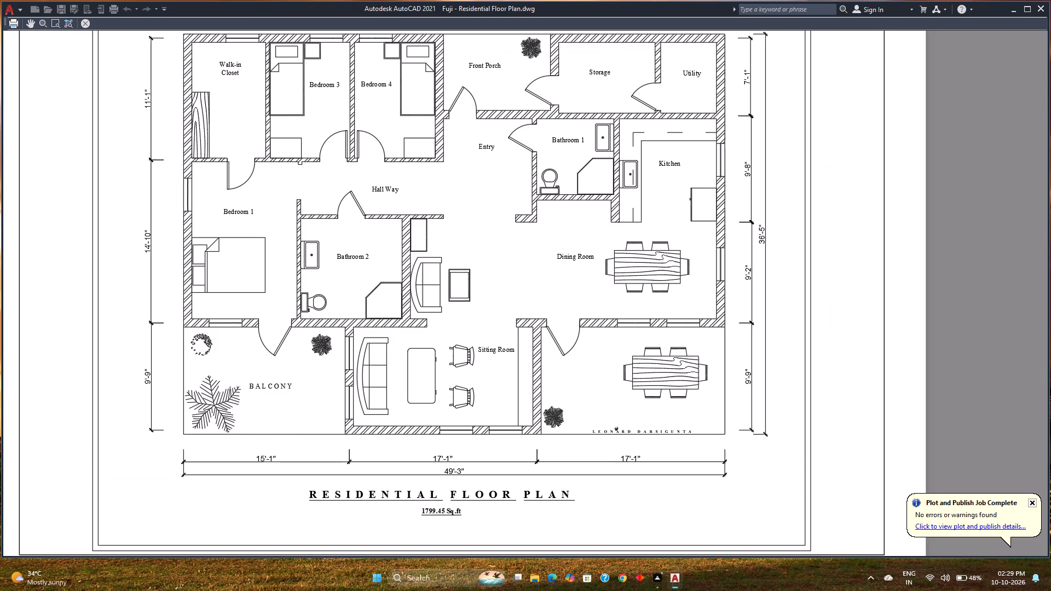
middle_drag(615, 428, 666, 438)
middle_drag(626, 363, 628, 368)
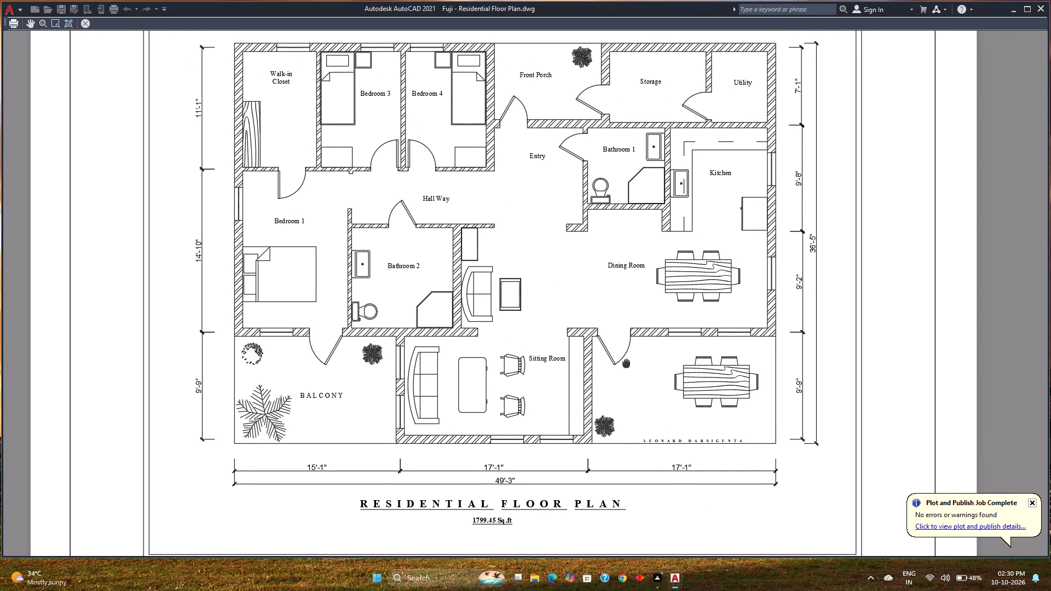
middle_drag(628, 368, 581, 435)
middle_drag(579, 431, 576, 387)
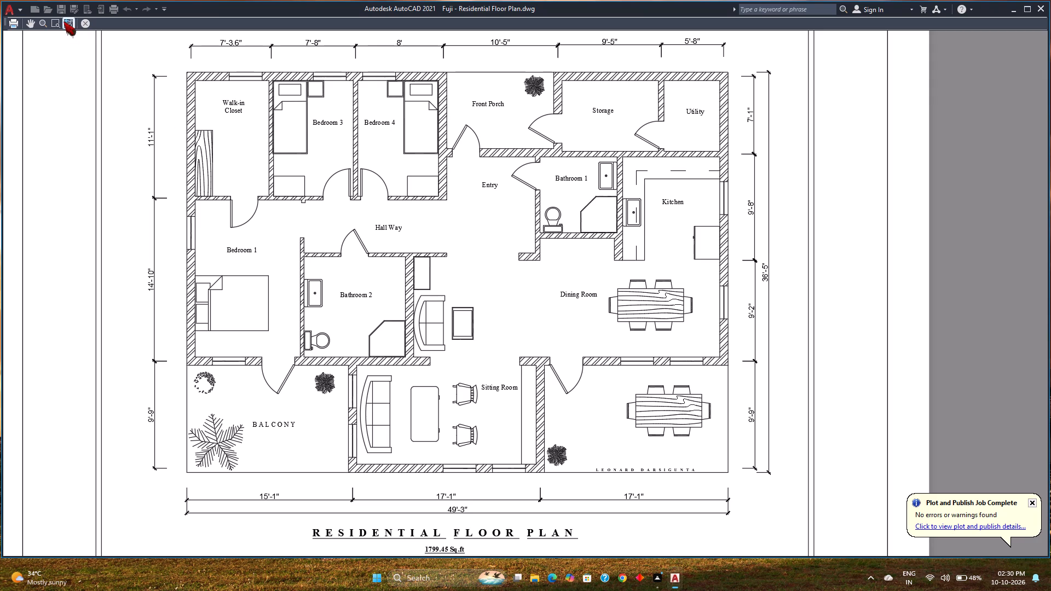
click(84, 27)
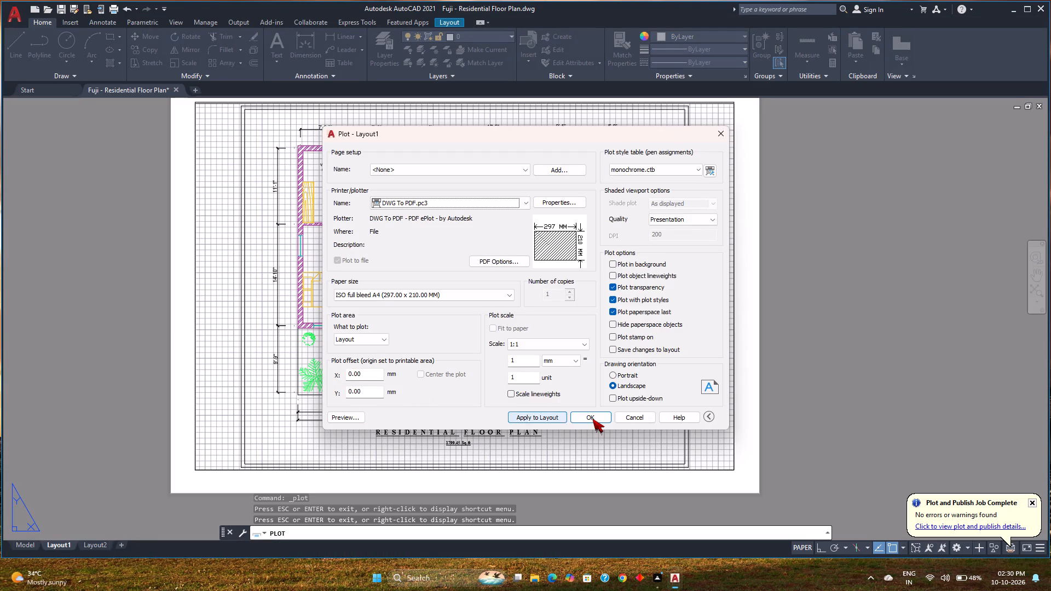
Plot Layout1 with monochrome.ctb to a PDF named "Fuji - Residential Floor Plan-Layout 2" in Fuji Files and close the resulting PDF.
click(592, 419)
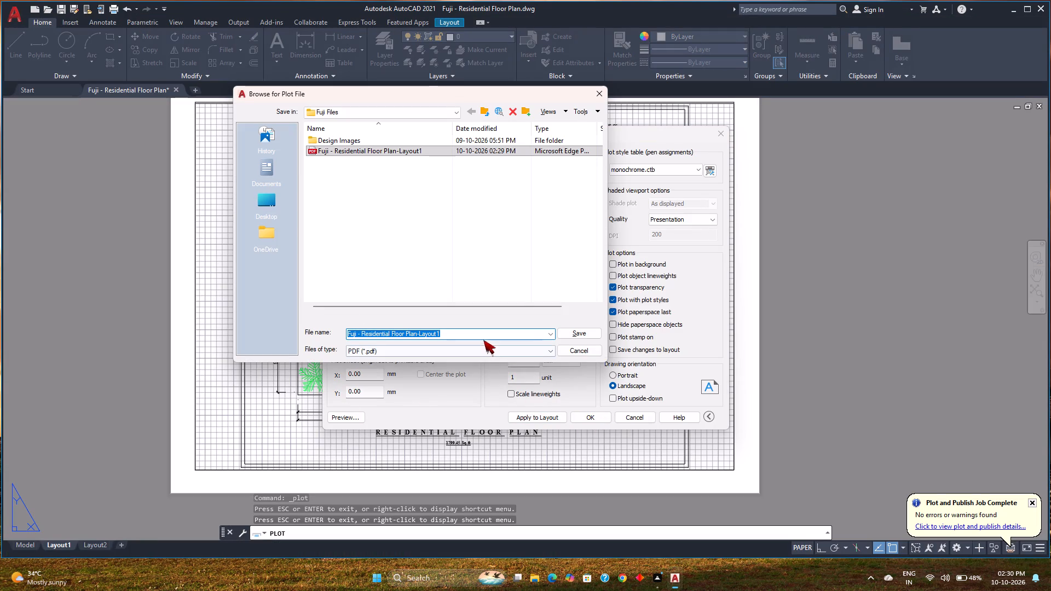
click(480, 333)
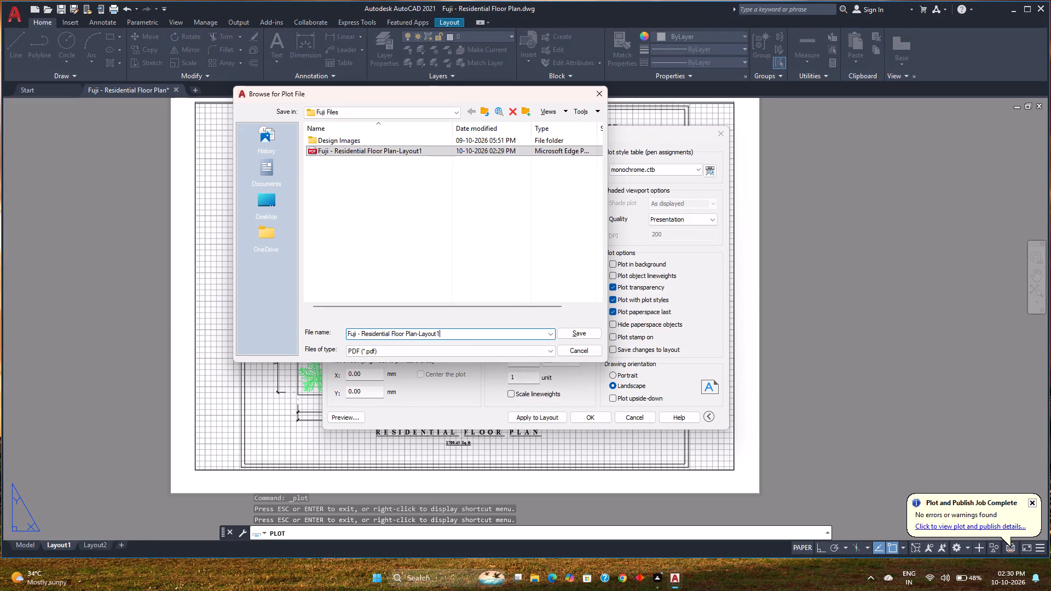
key(BackSpace)
key(space)
text(2)
click(565, 335)
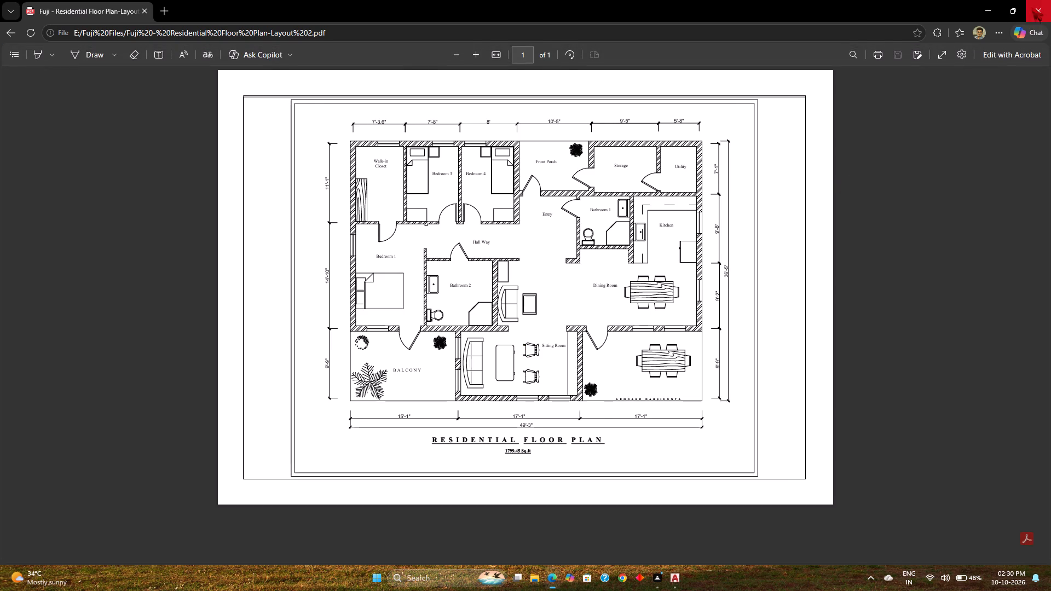
click(1033, 2)
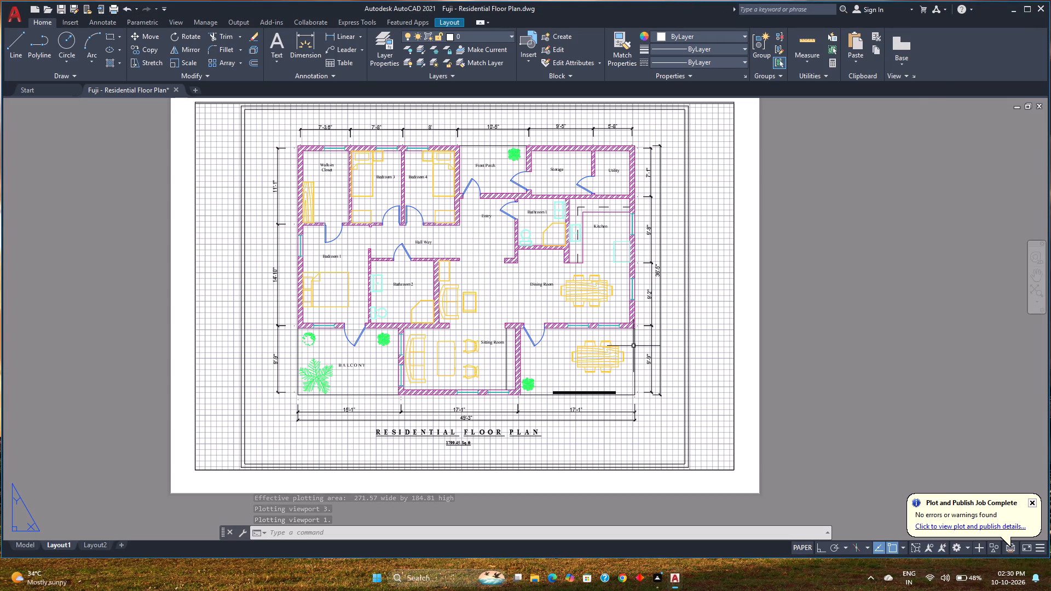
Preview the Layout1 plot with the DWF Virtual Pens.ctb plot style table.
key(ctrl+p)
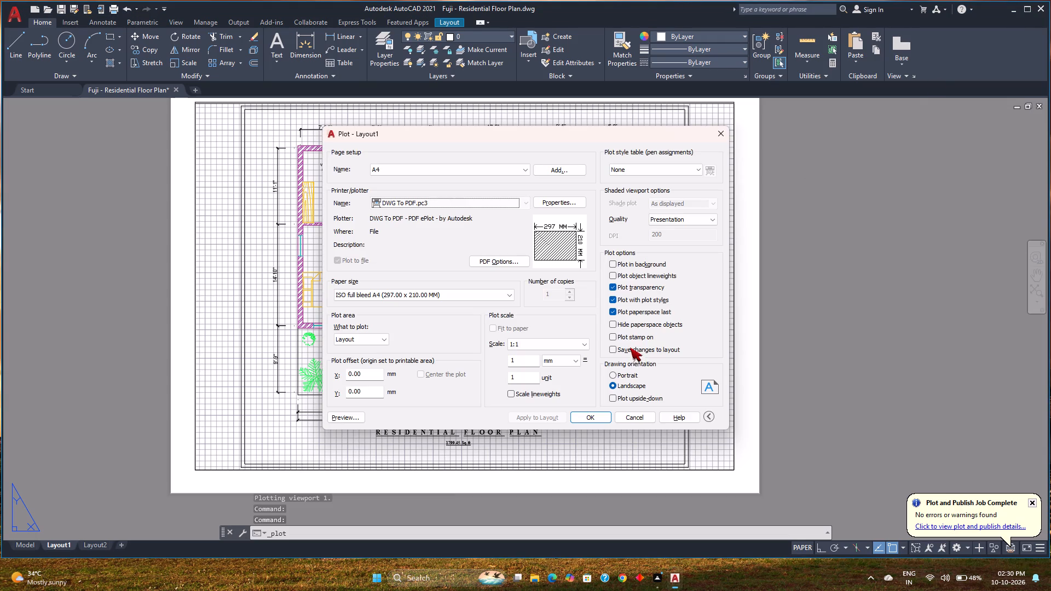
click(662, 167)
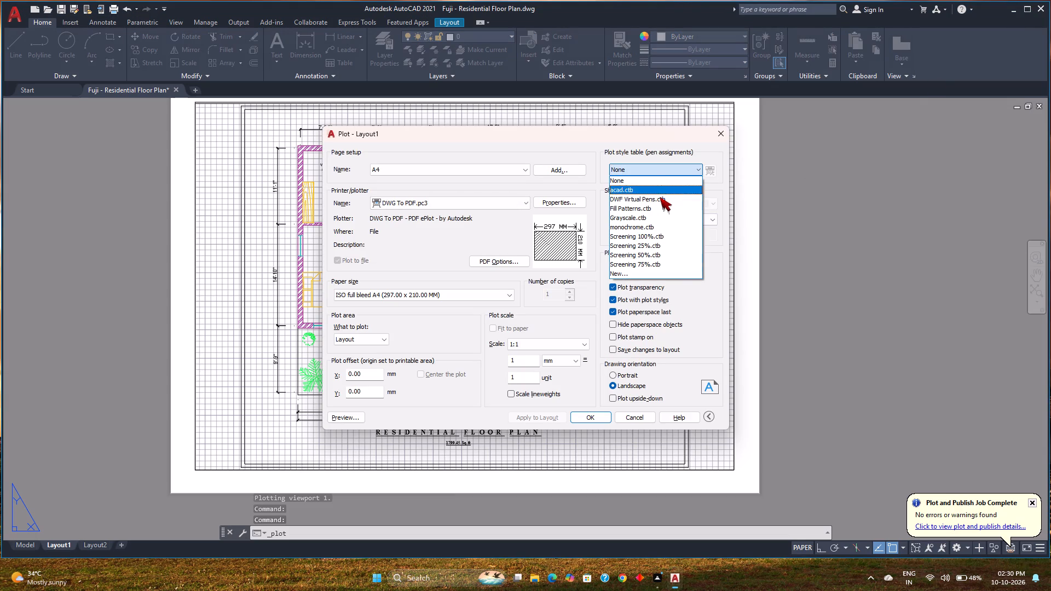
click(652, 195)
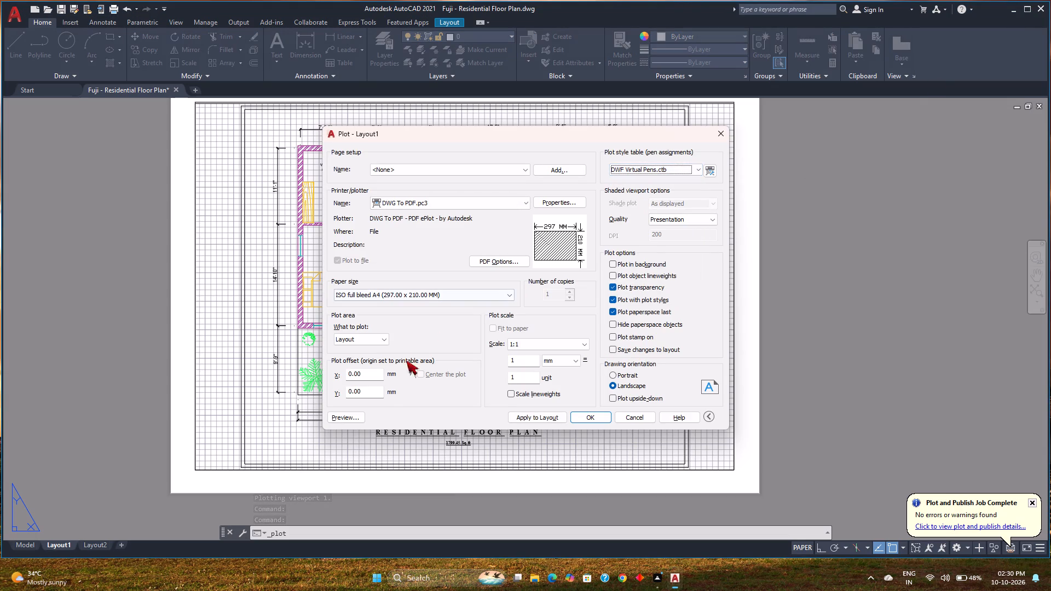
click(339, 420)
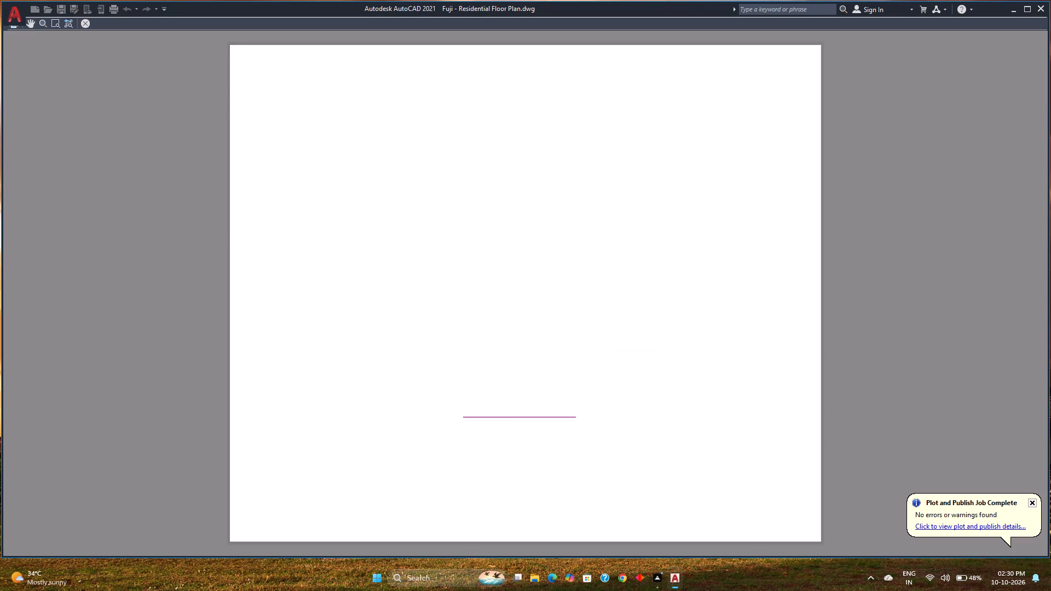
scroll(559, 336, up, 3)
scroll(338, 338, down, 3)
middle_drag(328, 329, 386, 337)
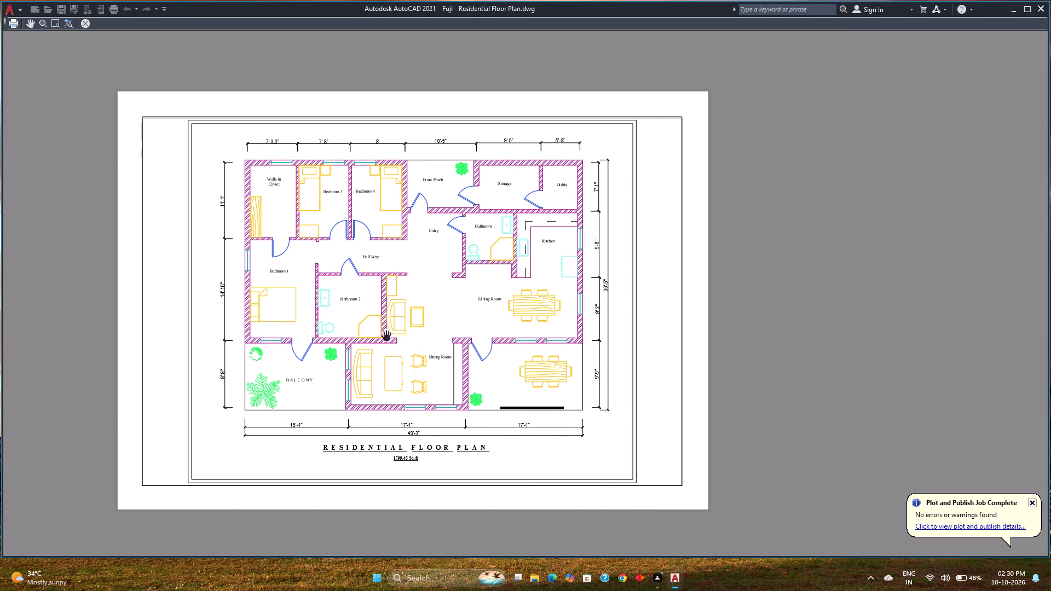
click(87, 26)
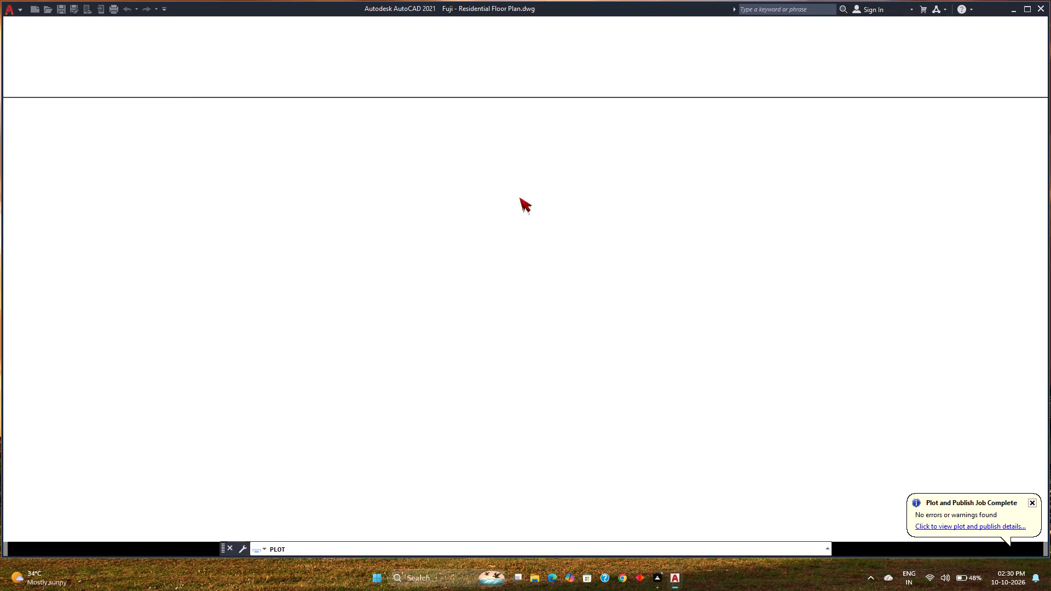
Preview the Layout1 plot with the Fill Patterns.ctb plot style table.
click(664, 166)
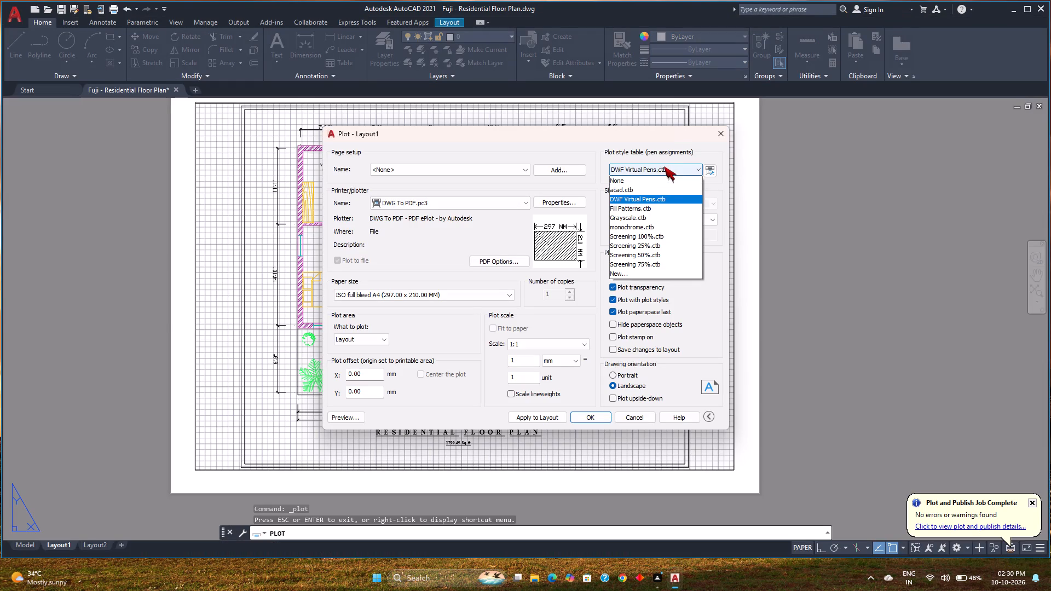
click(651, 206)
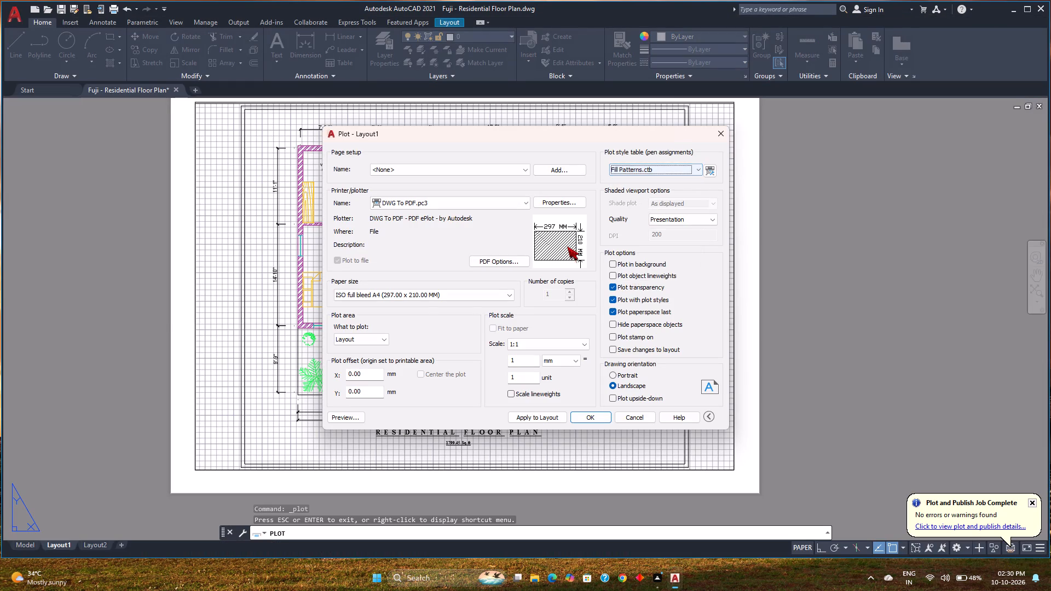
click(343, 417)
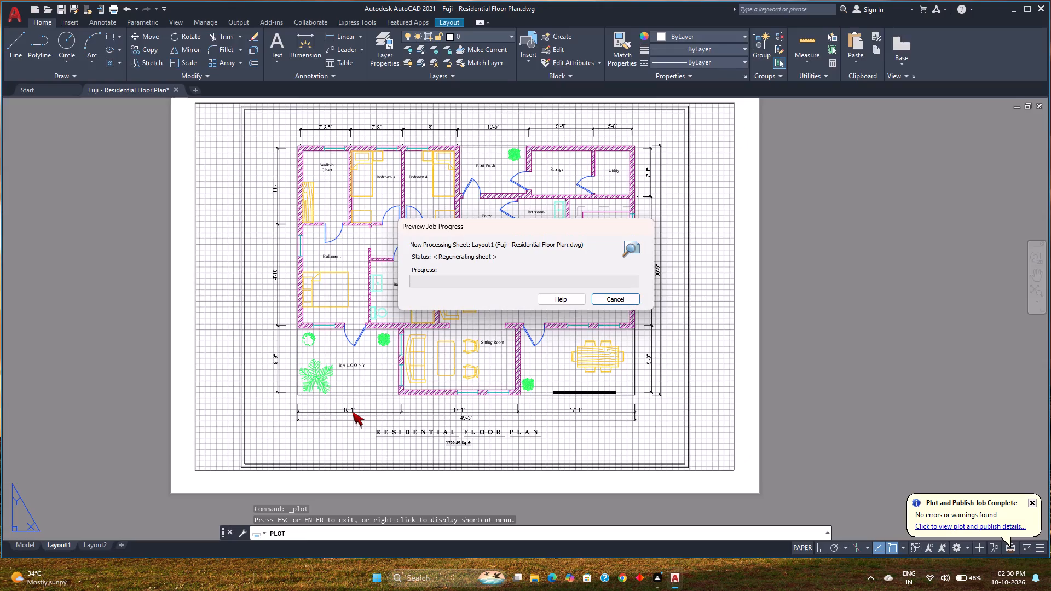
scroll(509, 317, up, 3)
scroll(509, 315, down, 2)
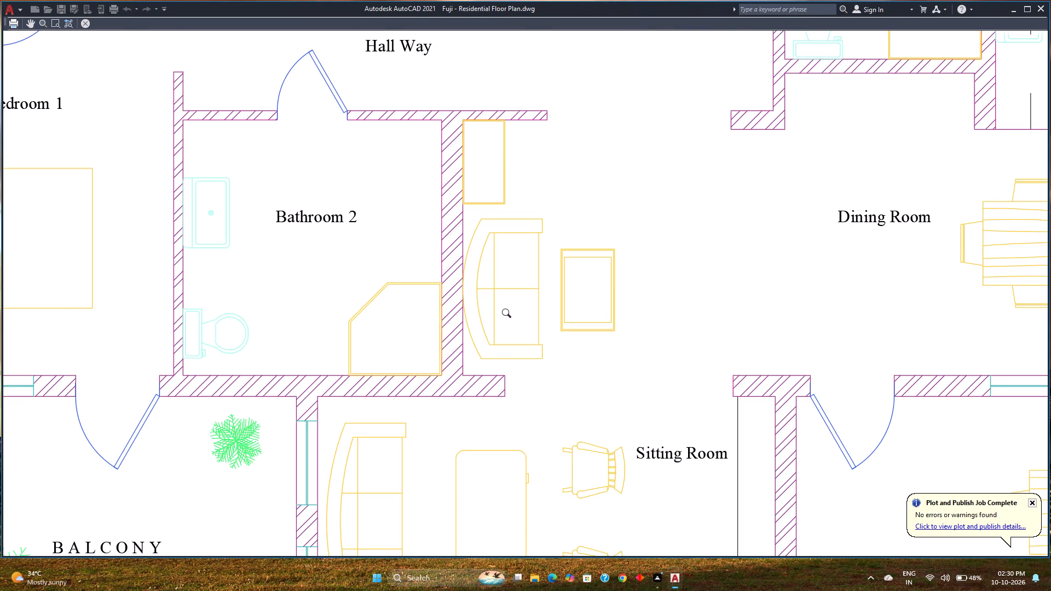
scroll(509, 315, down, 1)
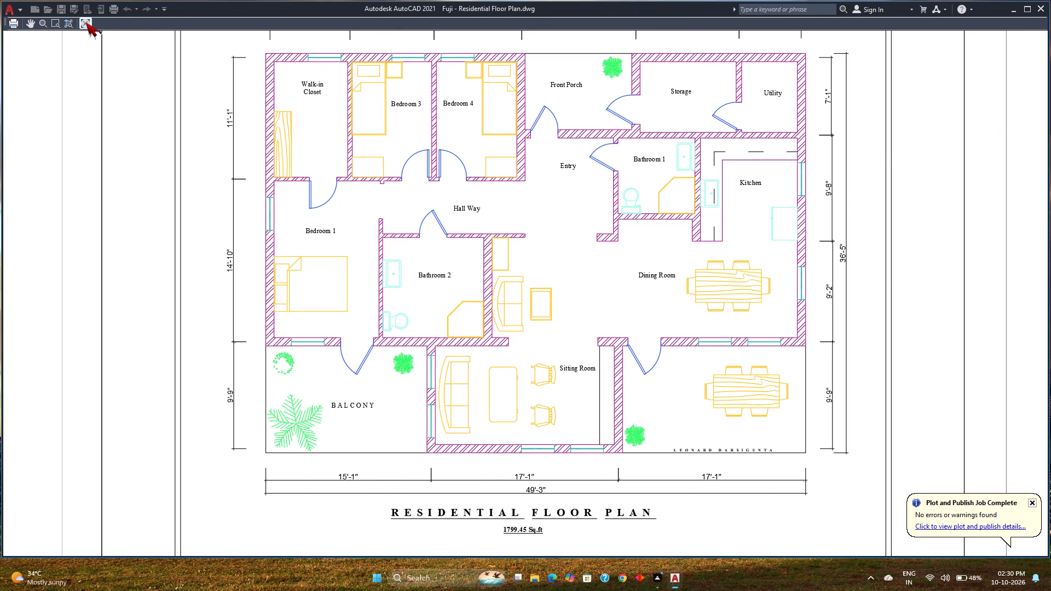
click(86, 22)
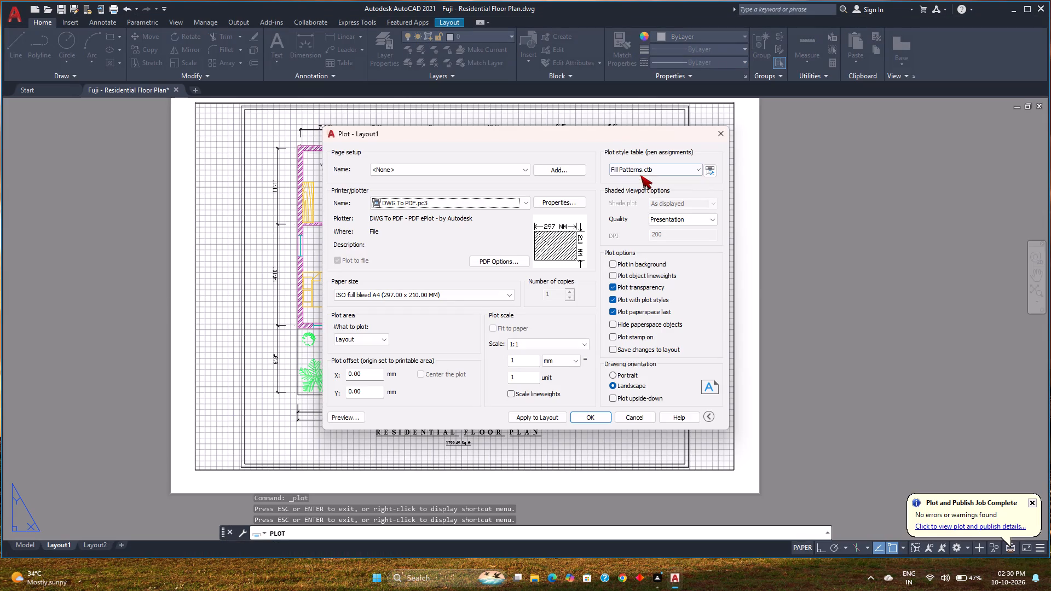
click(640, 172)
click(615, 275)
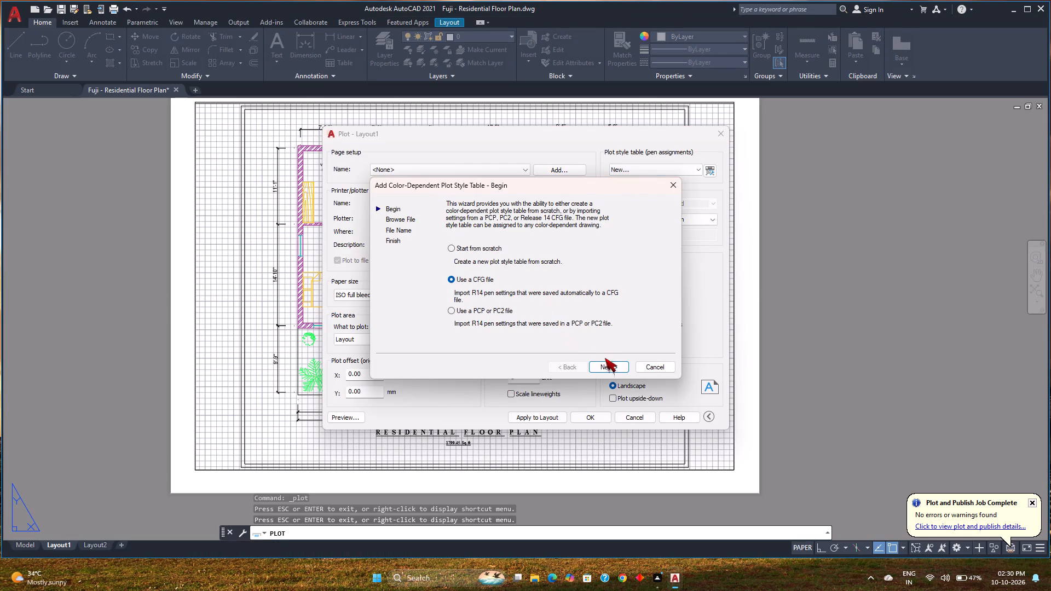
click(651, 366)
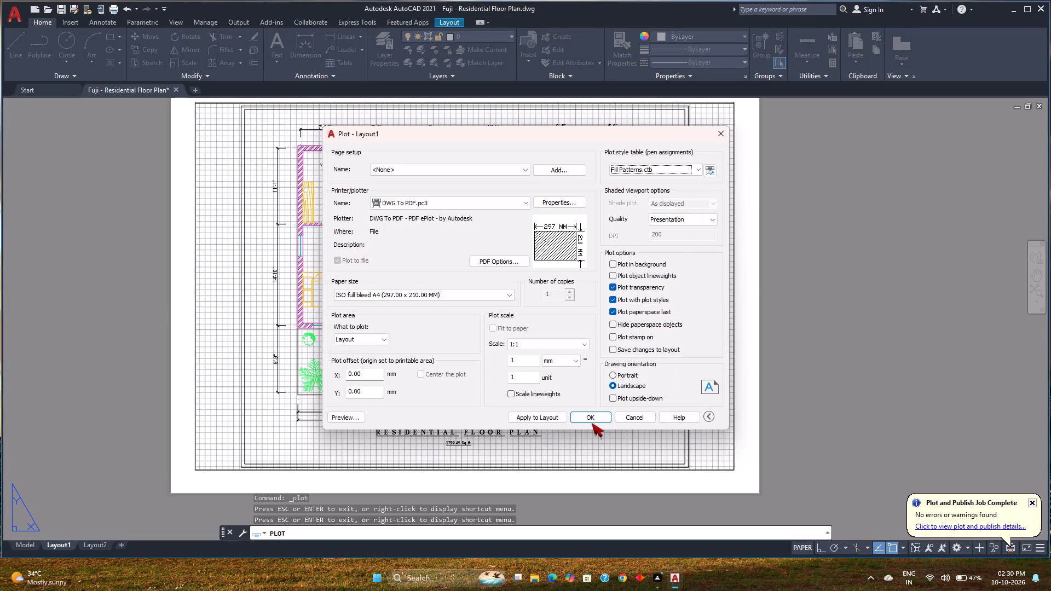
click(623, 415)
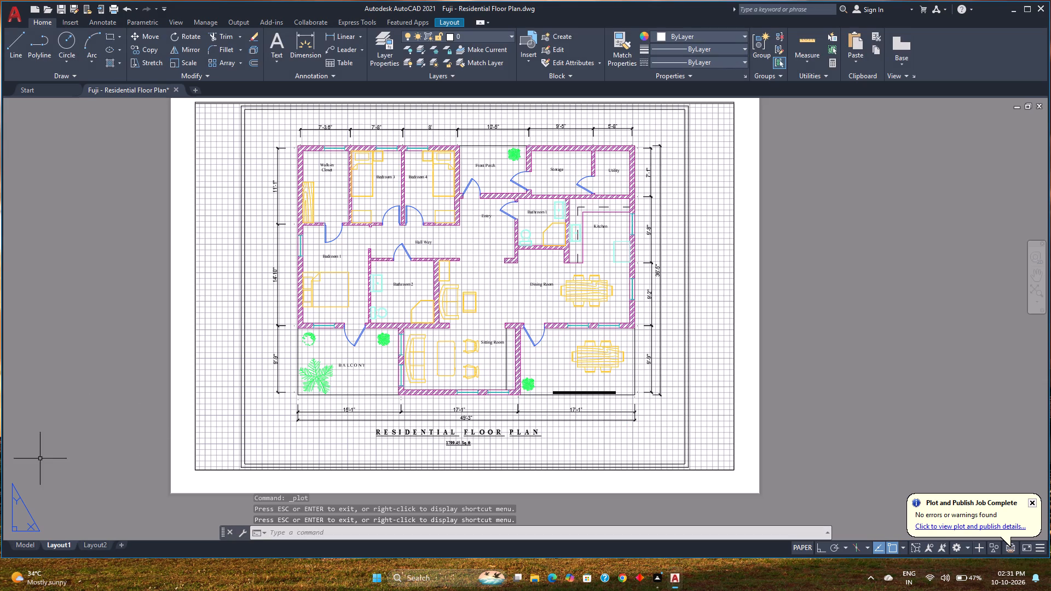
Switch from Layout1 to model space.
click(20, 542)
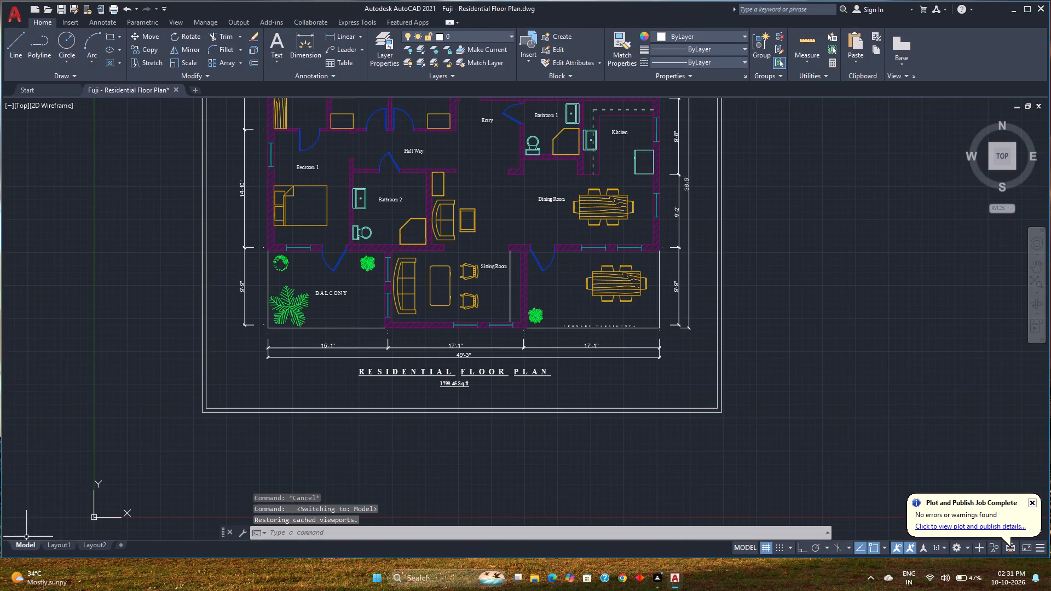
middle_drag(365, 398, 399, 464)
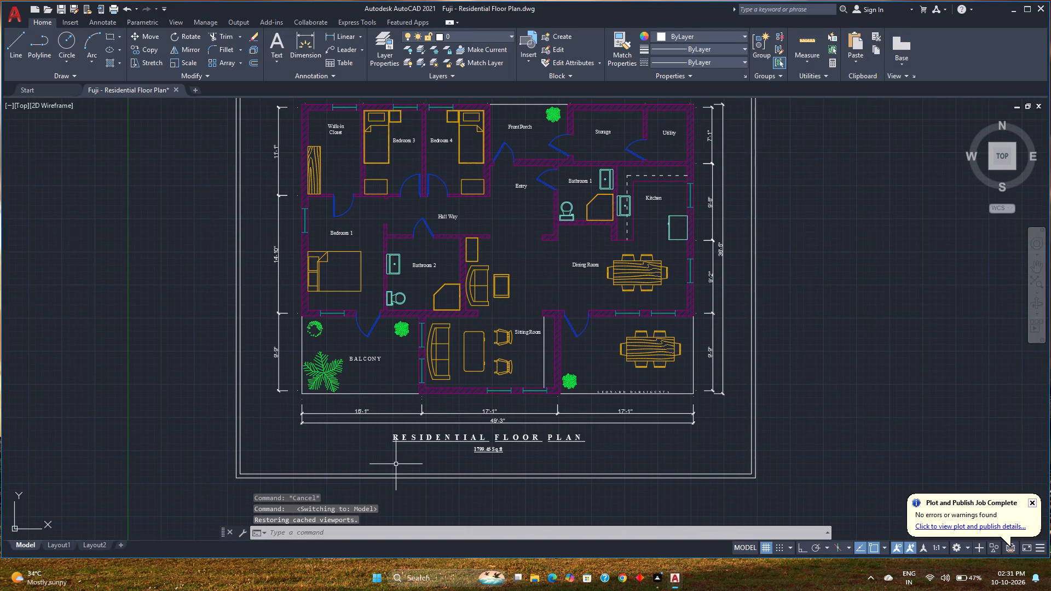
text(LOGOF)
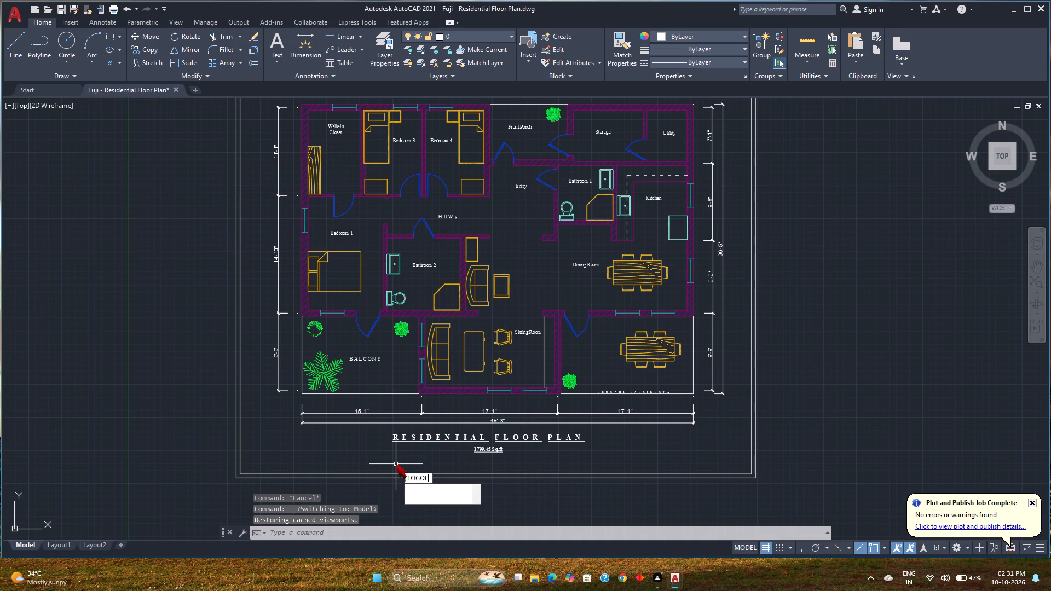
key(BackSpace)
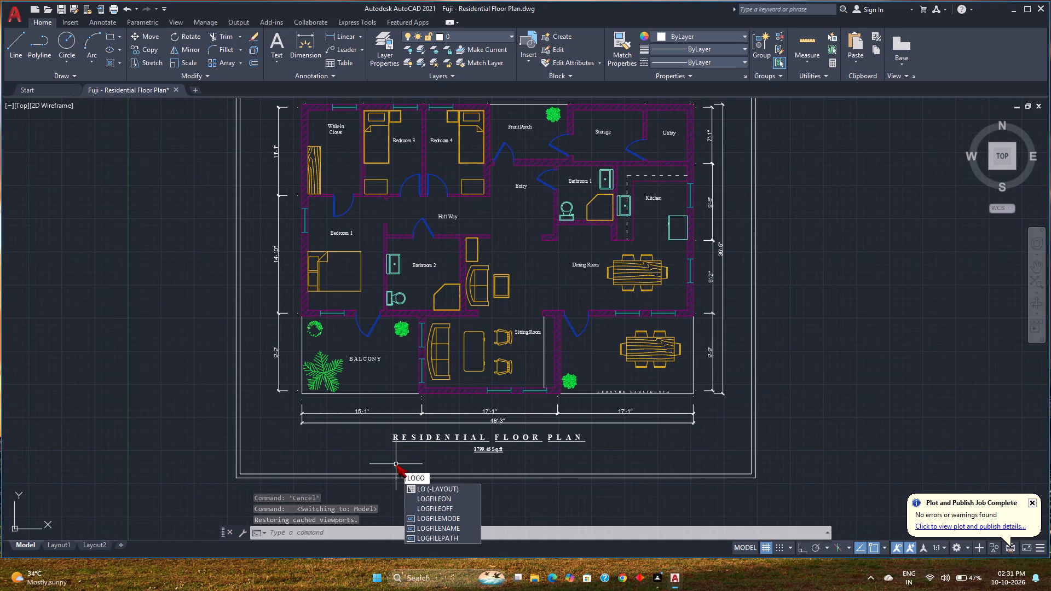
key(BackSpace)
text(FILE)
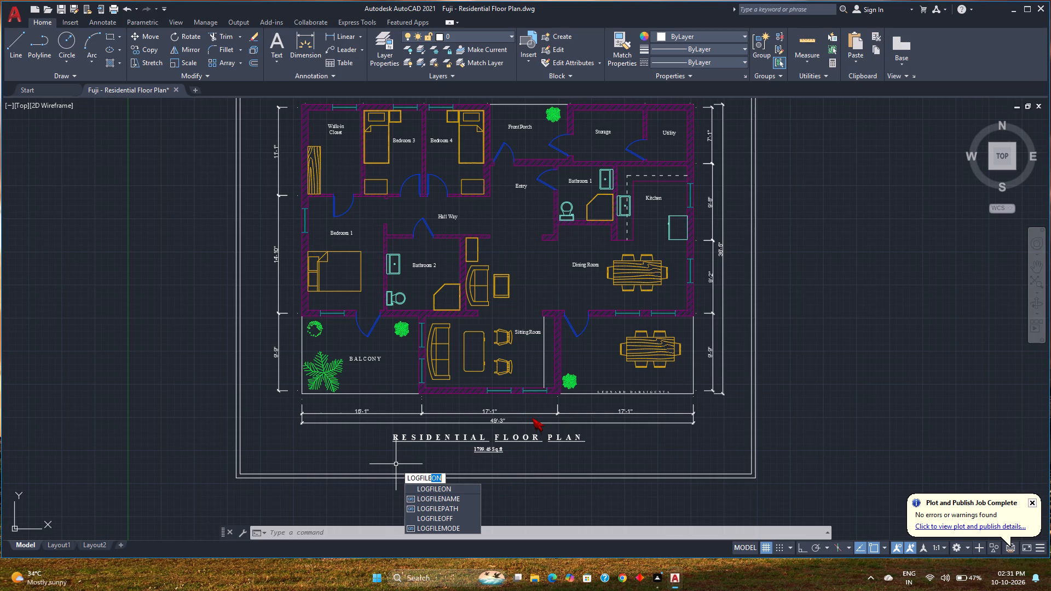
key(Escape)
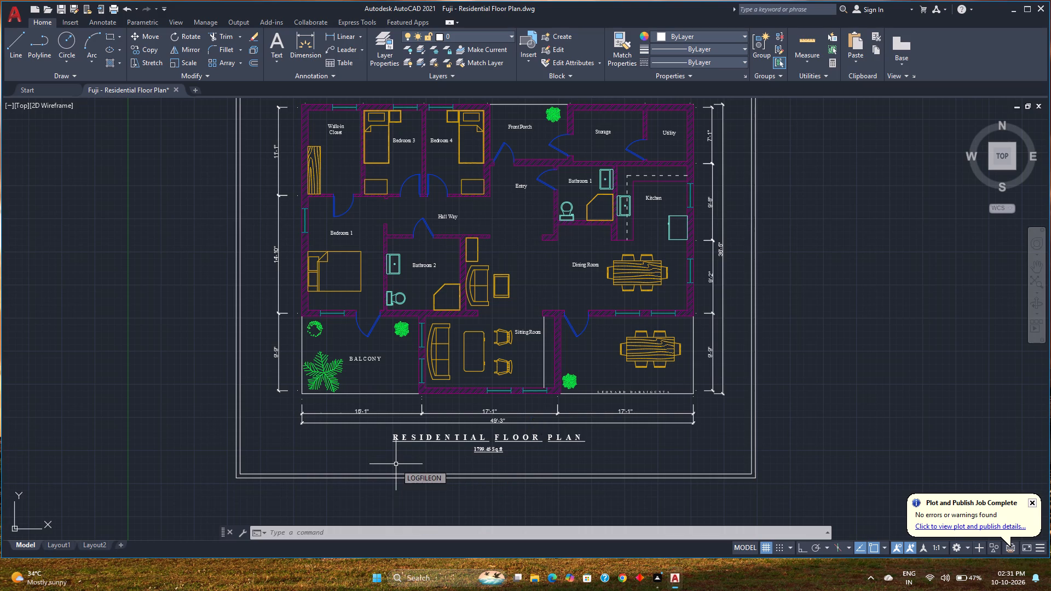
Save the residential floor plan drawing.
middle_drag(658, 344, 628, 384)
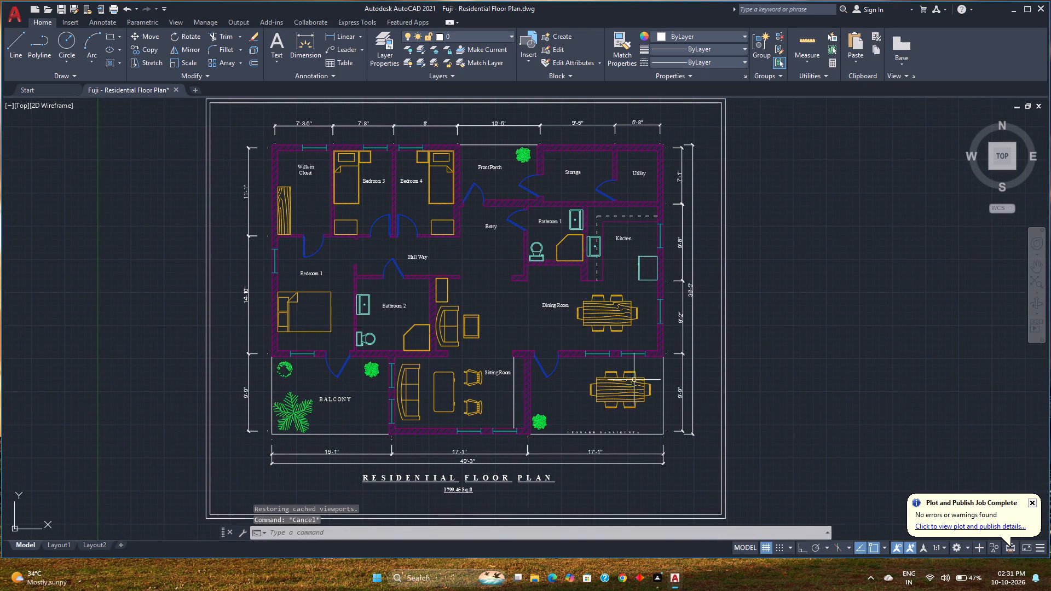
key(ctrl+s)
middle_click(640, 373)
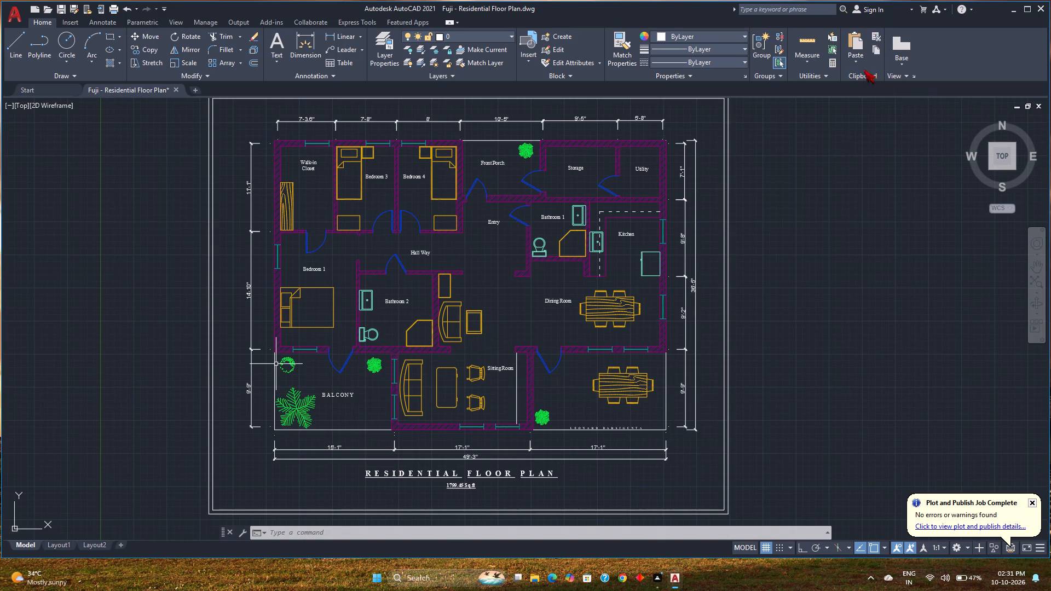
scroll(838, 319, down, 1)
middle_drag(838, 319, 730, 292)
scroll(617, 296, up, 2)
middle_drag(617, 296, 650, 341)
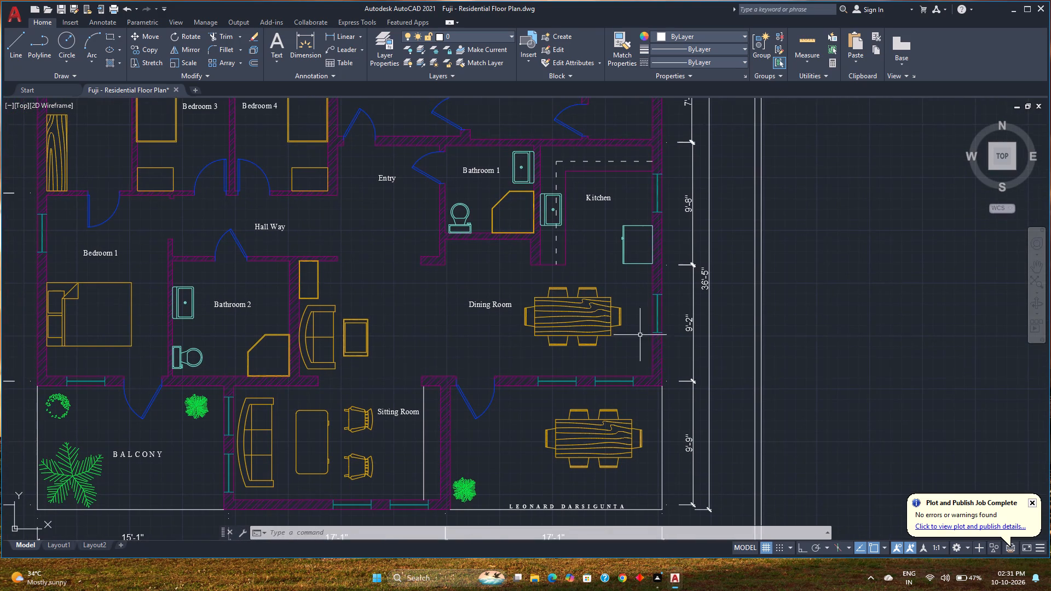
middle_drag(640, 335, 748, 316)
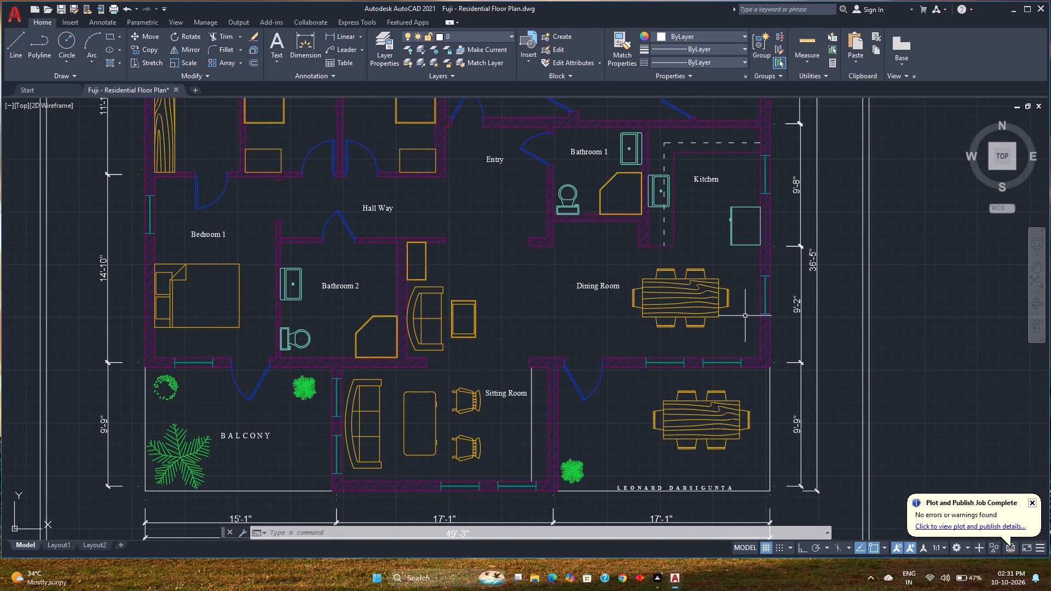
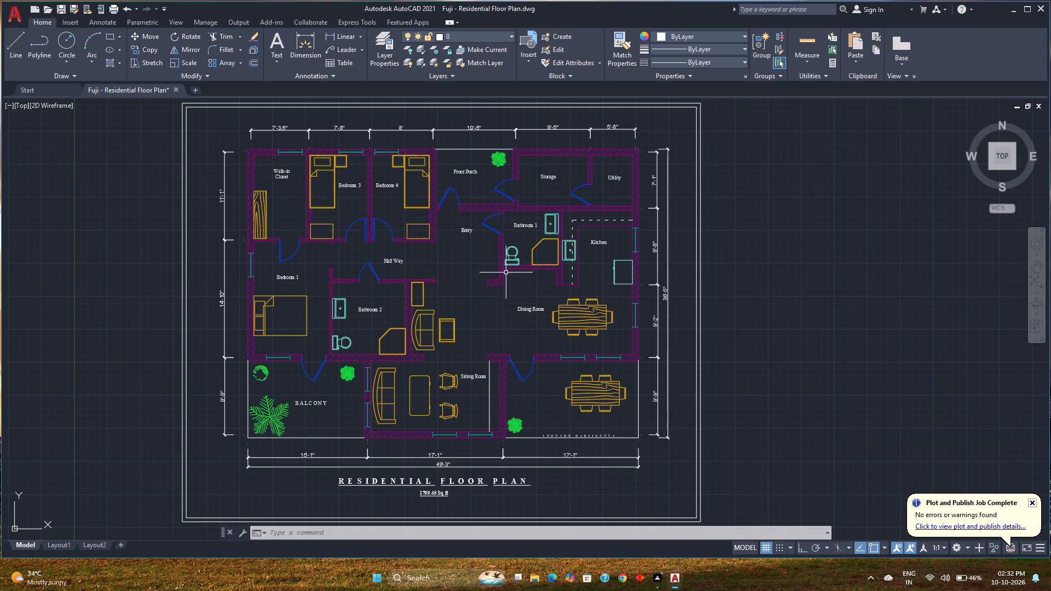
Offset the white vertical line beside the Sitting Room label by 3" toward the adjacent hatched wall.
scroll(531, 269, up, 2)
middle_drag(531, 271, 441, 339)
scroll(454, 314, down, 1)
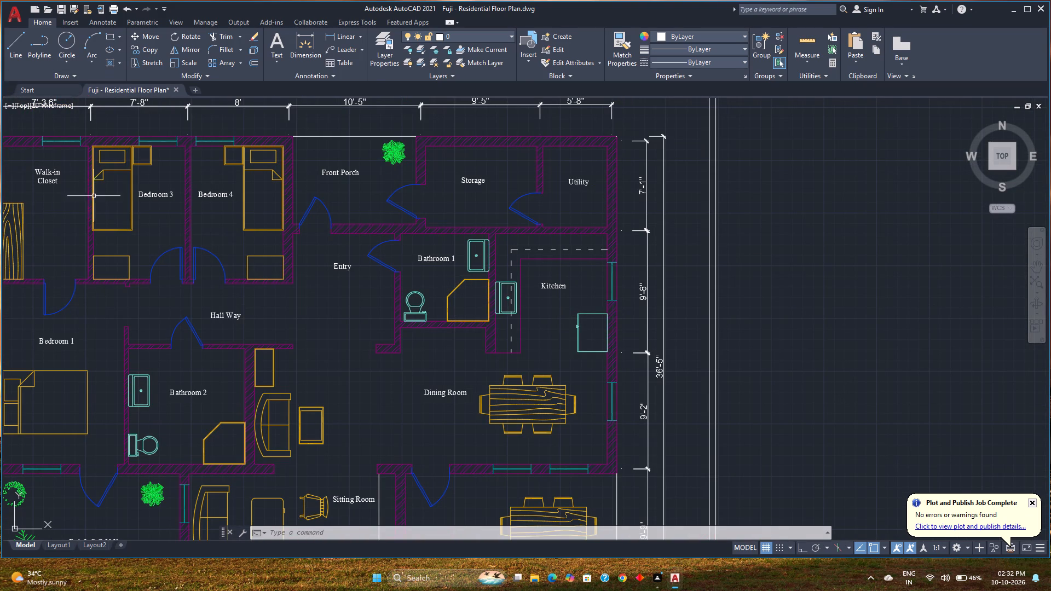
middle_drag(276, 218, 483, 229)
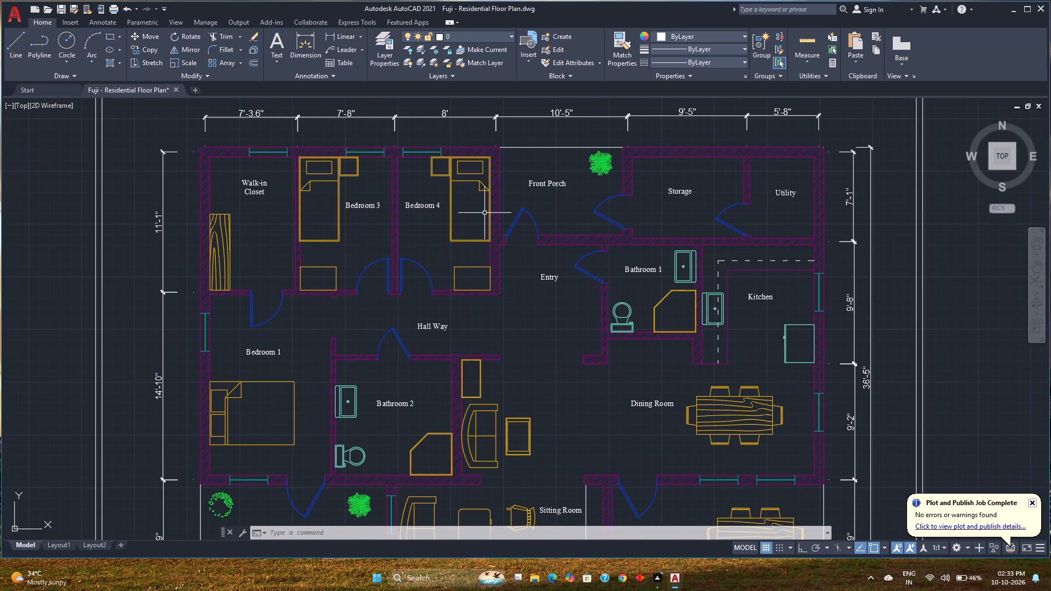
middle_drag(455, 288, 449, 208)
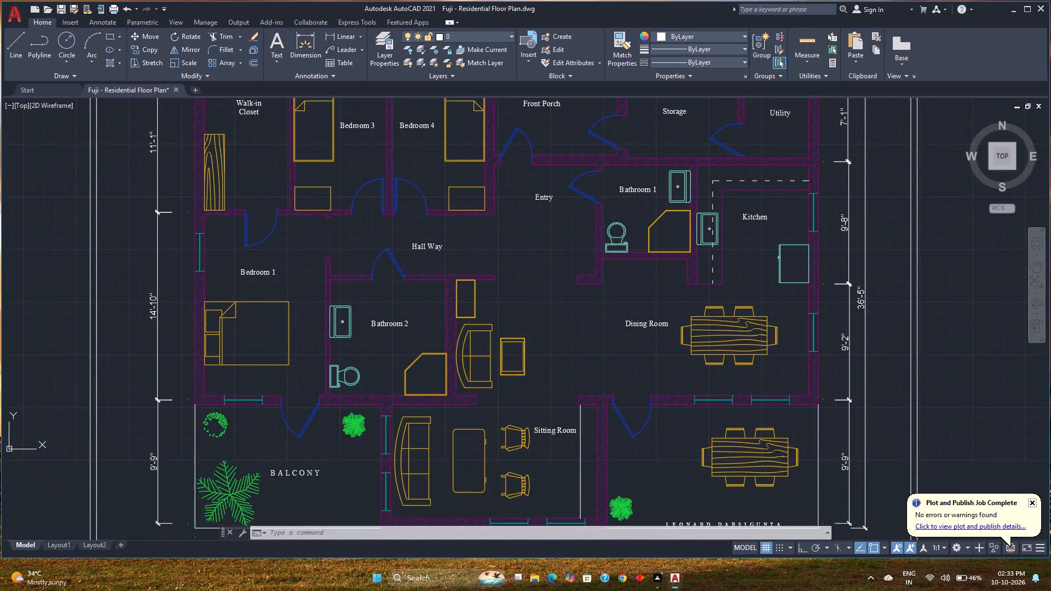
scroll(454, 217, down, 1)
scroll(509, 369, up, 2)
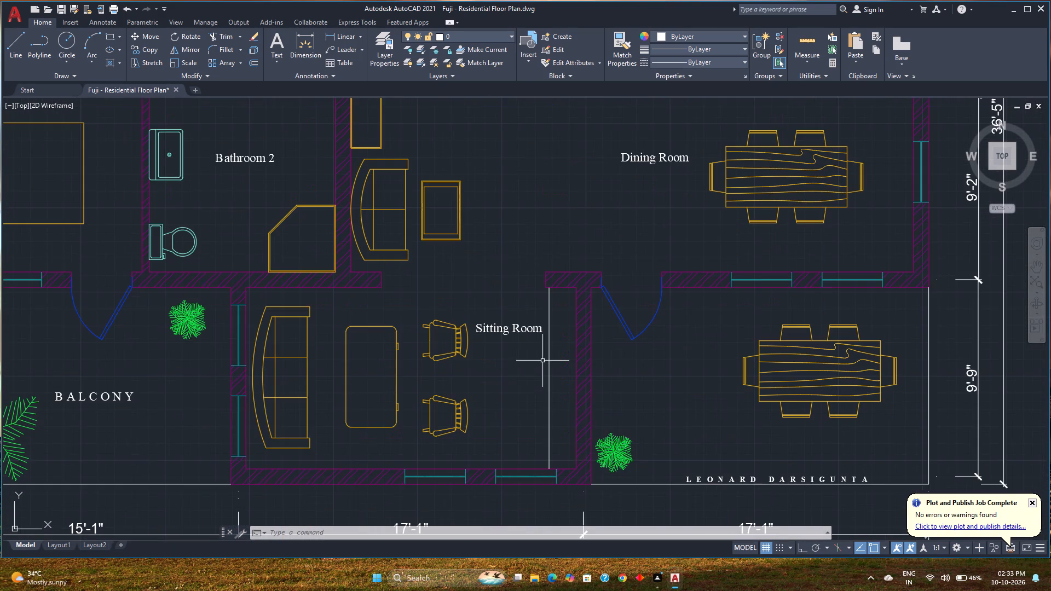
click(253, 66)
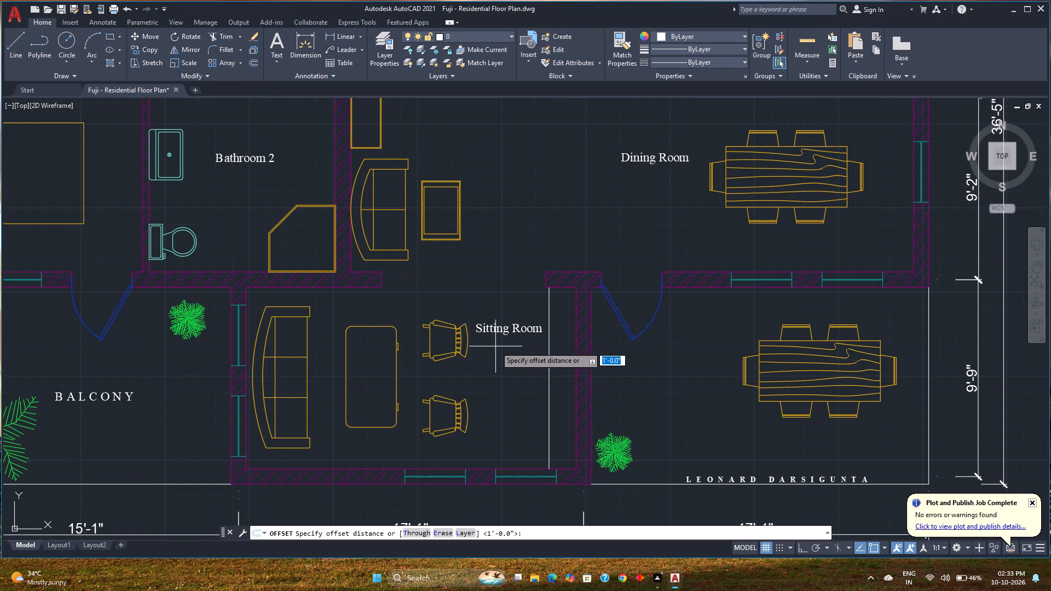
key(1)
key(shift+quotedbl)
key(Return)
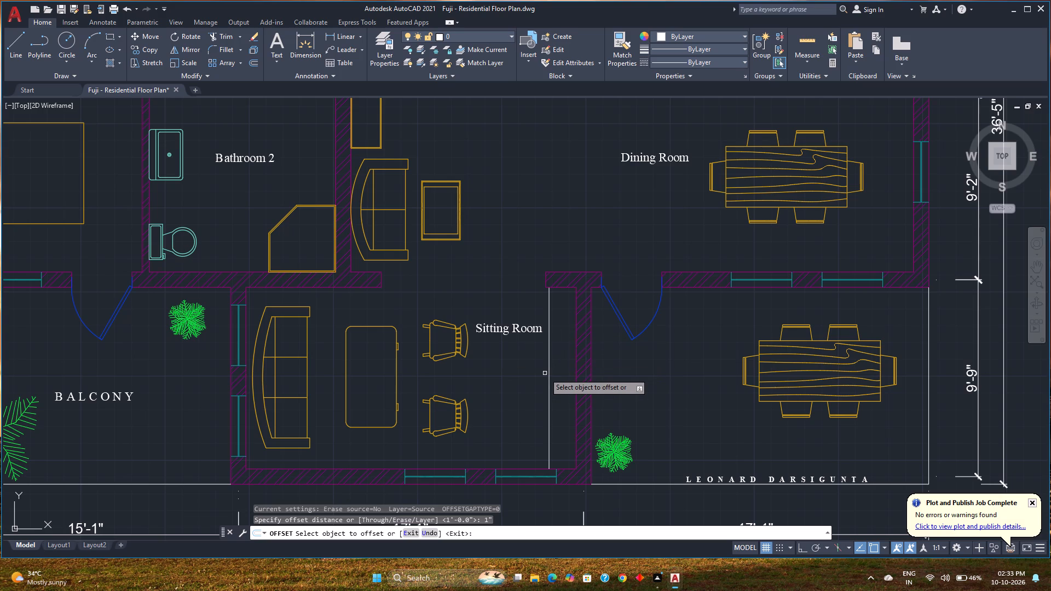
click(548, 370)
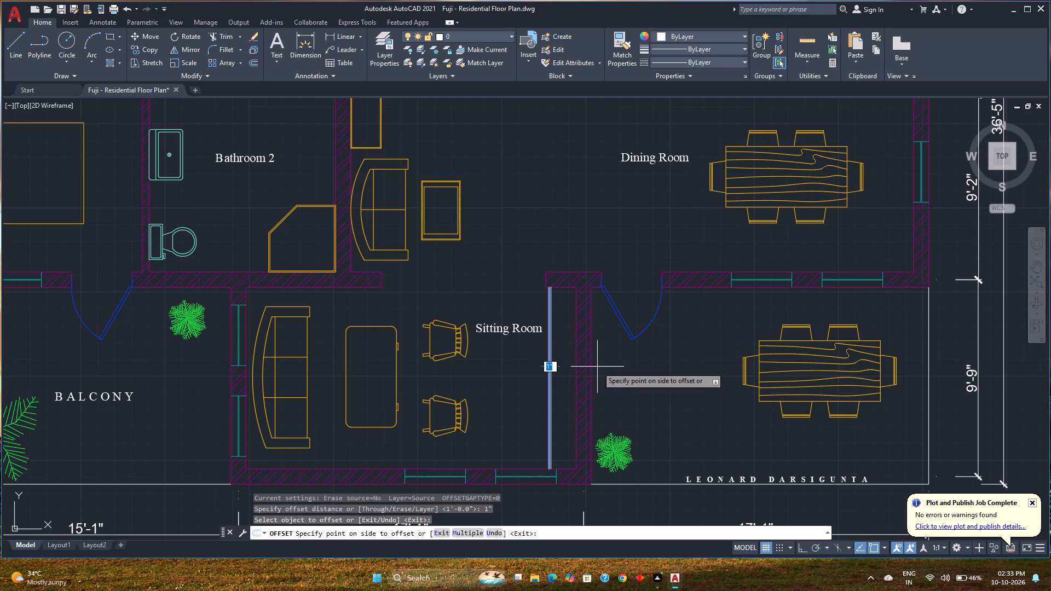
text(3")
key(Return)
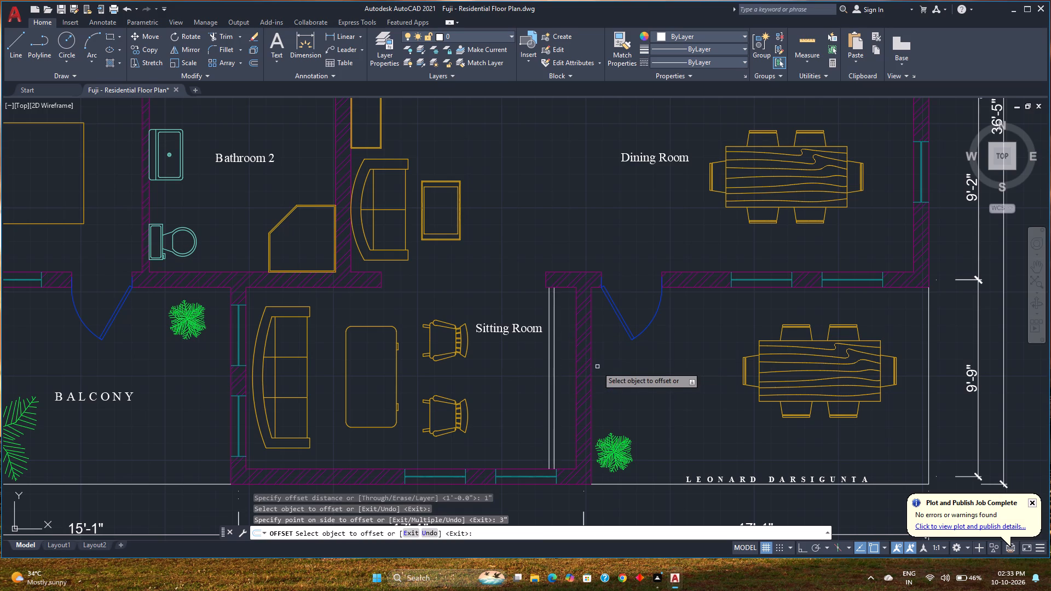
key(space)
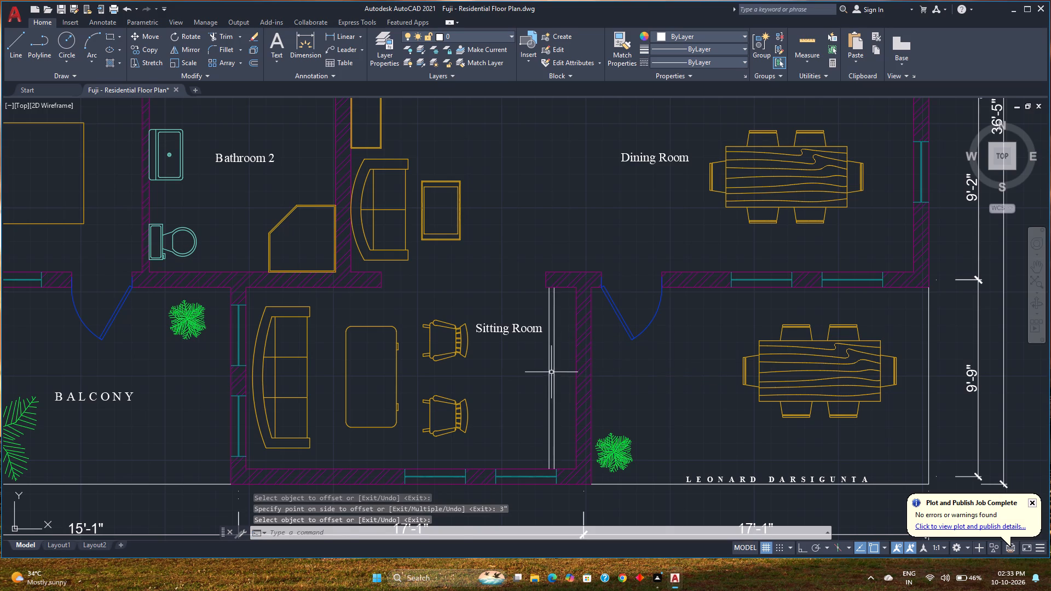
Change the linetype of the newly offset Sitting Room line to ACAD_ISO03W100.
click(551, 372)
click(555, 369)
click(562, 373)
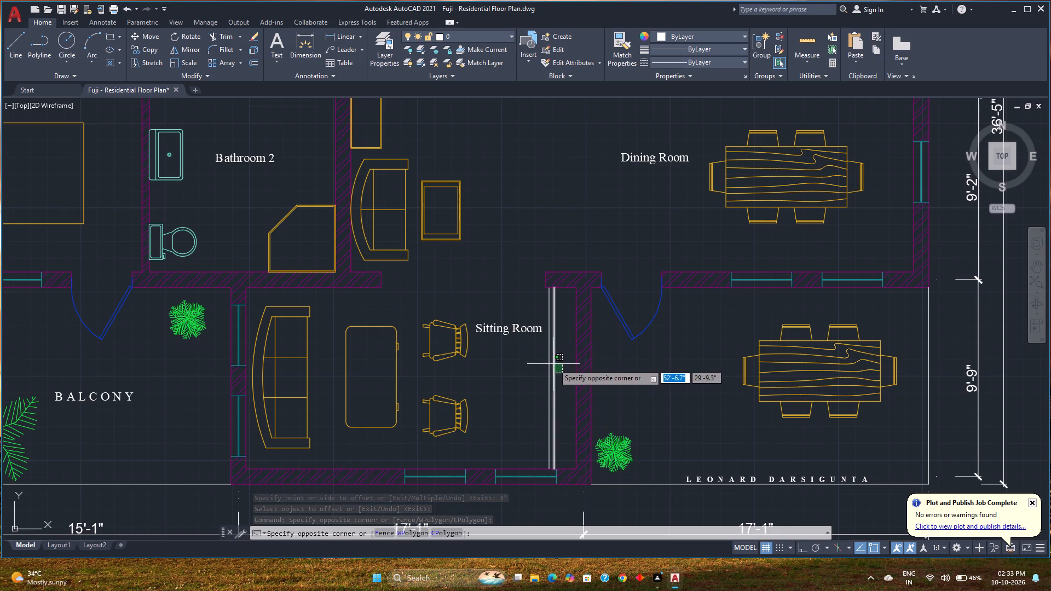
click(552, 365)
click(686, 60)
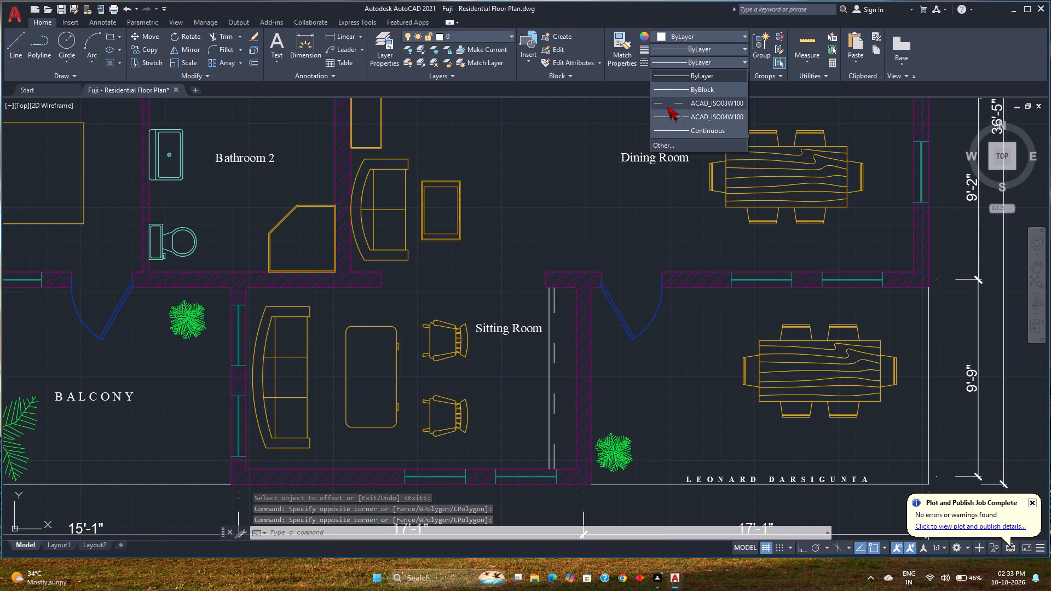
click(667, 106)
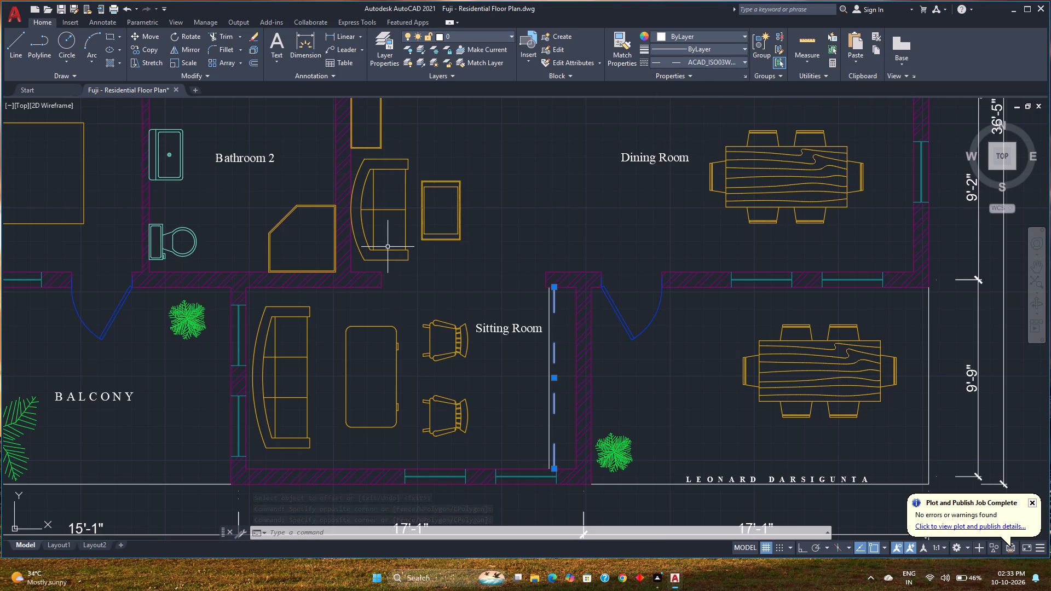
Try a linetype scale of 0.5 on the dashed Sitting Room line, and settle on 0.3.
key(ctrl+1)
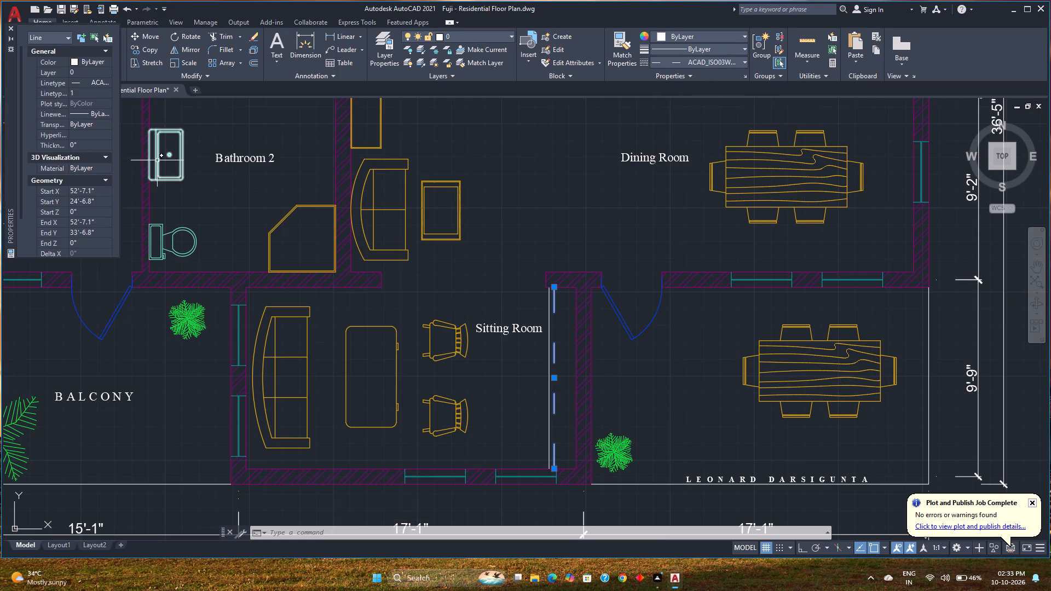
click(92, 90)
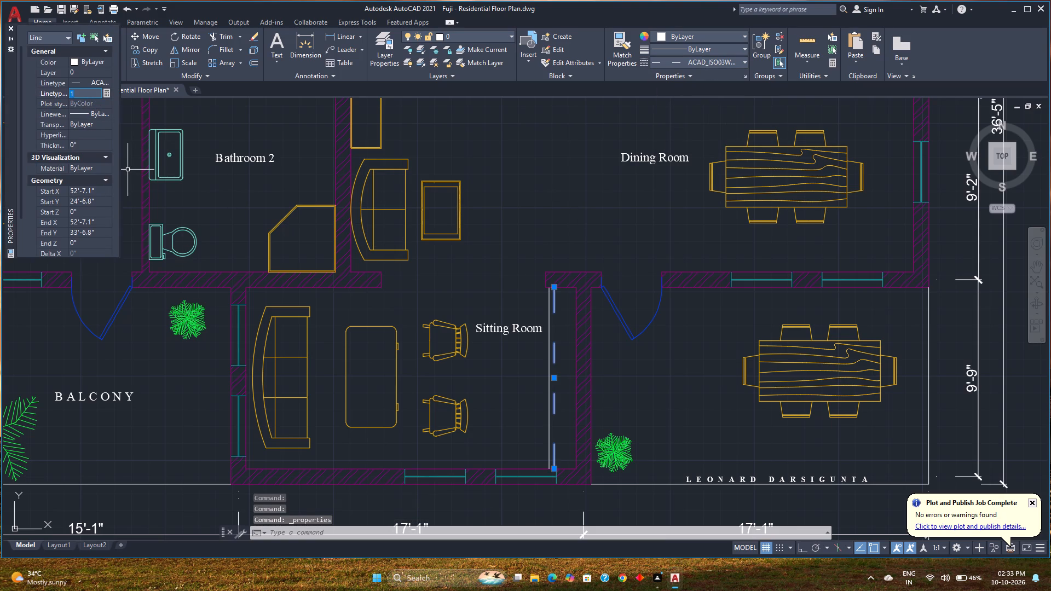
key(0)
key(period)
key(5)
key(Return)
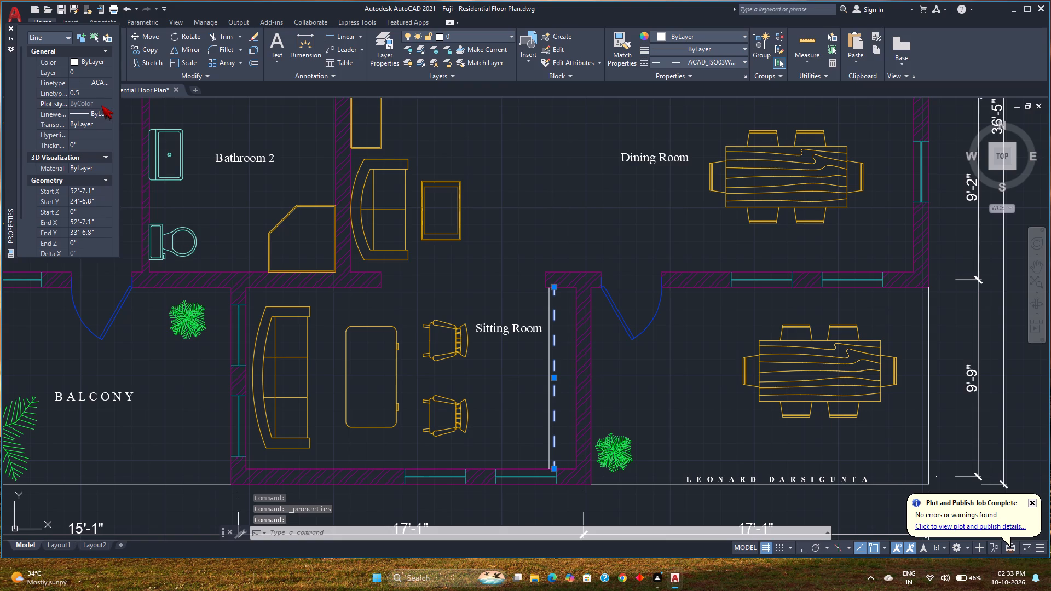
double_click(84, 90)
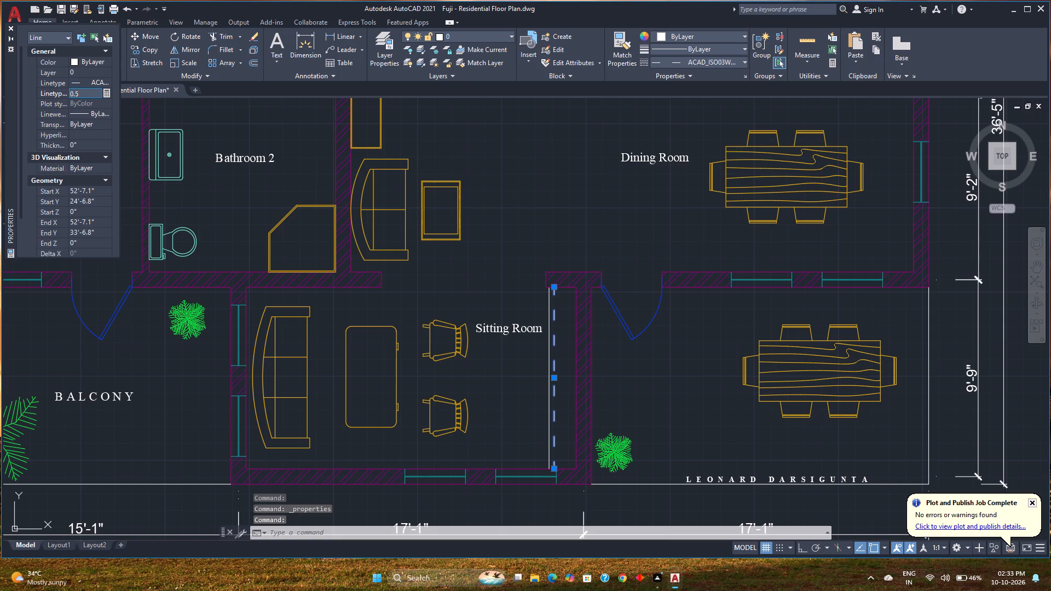
key(BackSpace)
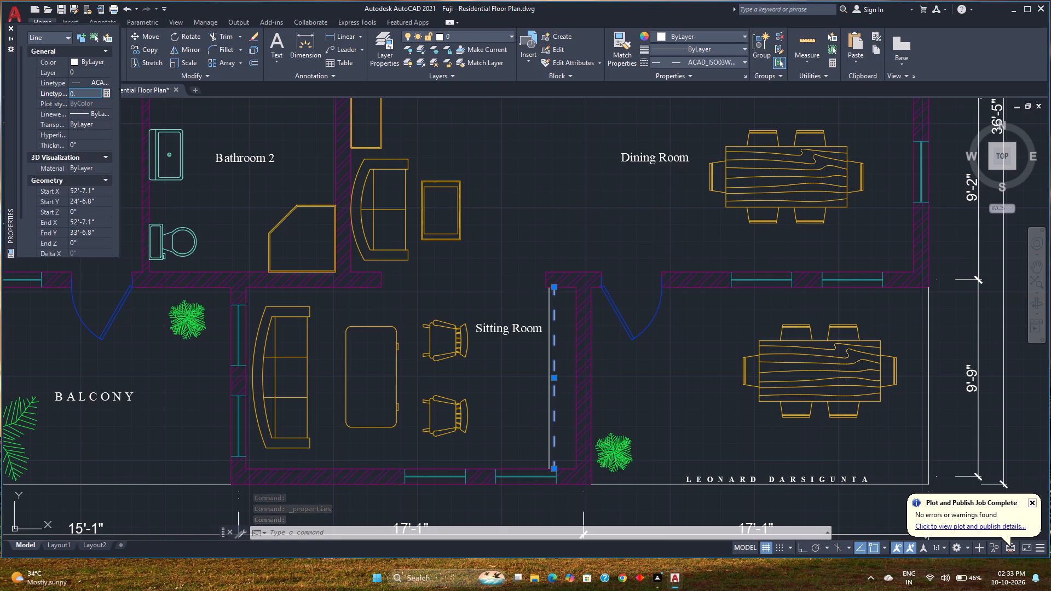
key(3)
key(Return)
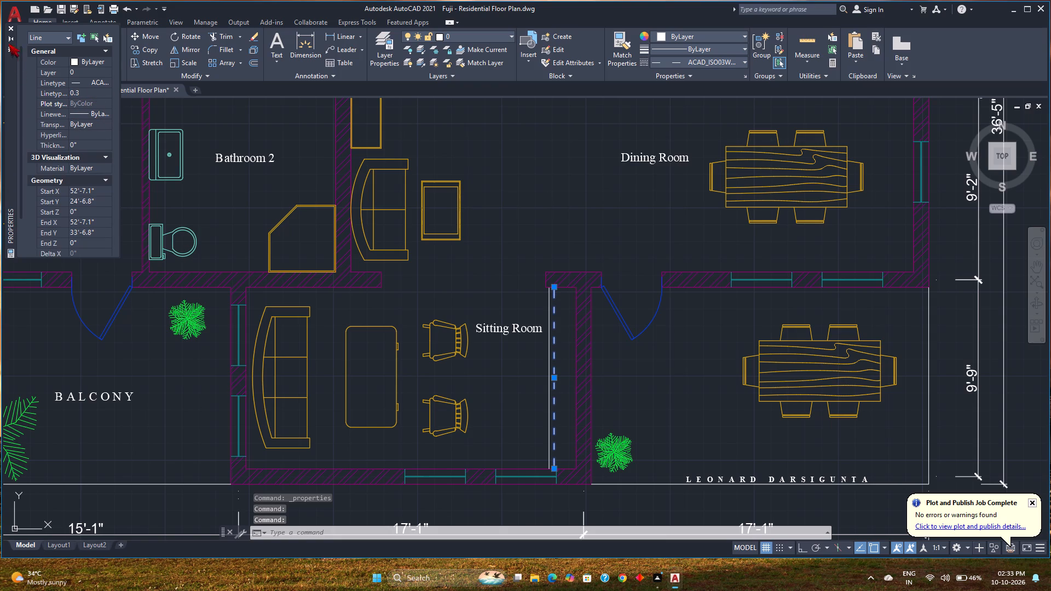
click(13, 30)
key(Escape)
Save the residential floor plan drawing.
scroll(575, 361, down, 1)
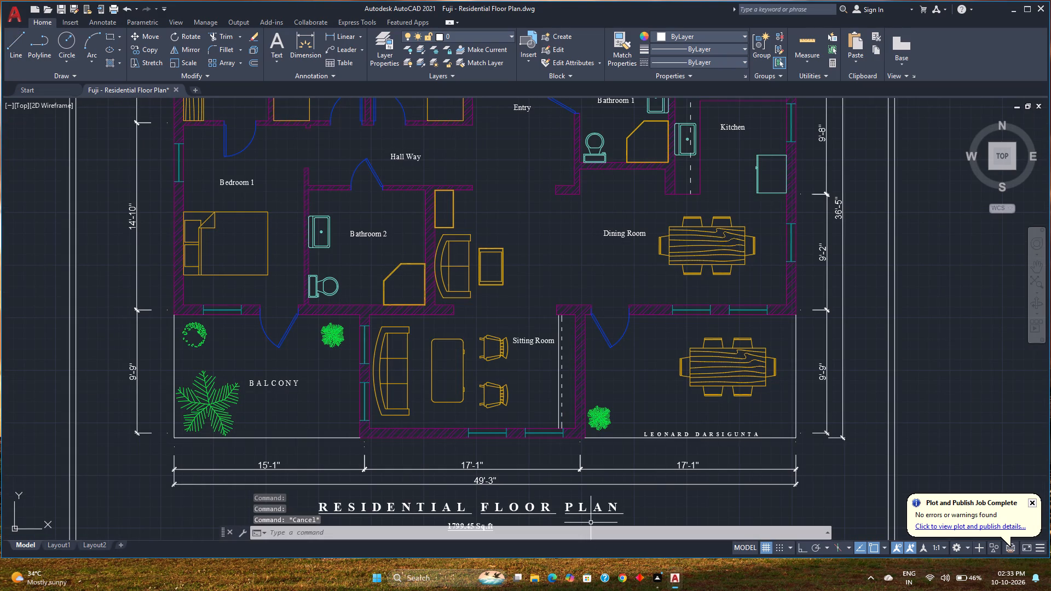
key(ctrl+s)
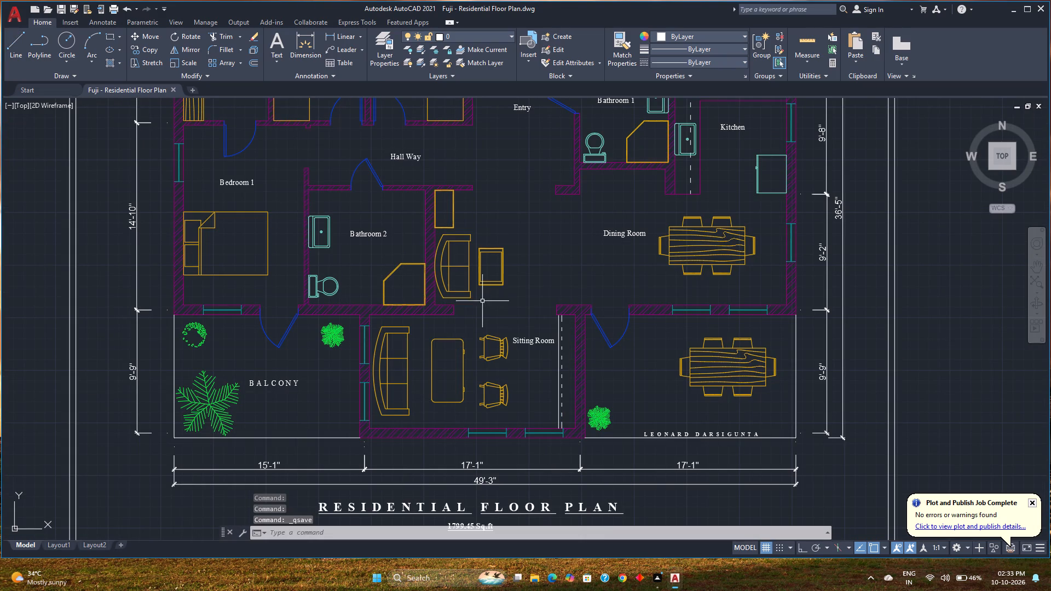
Change the linetype of the Front Porch's outer edge line to ACAD_ISO03W100.
scroll(481, 306, down, 1)
middle_drag(518, 300, 488, 348)
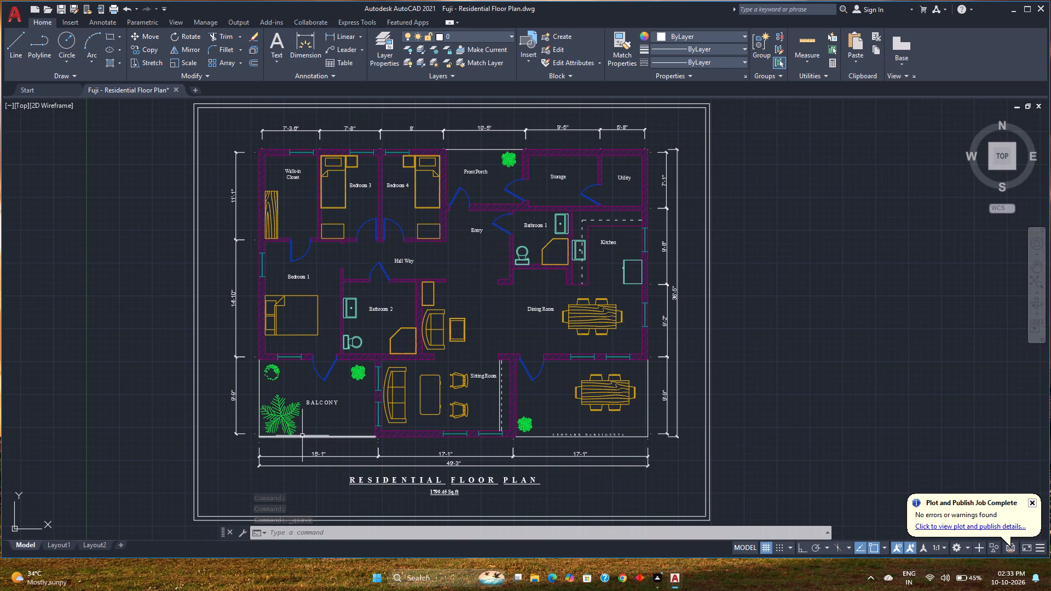
click(484, 149)
click(679, 61)
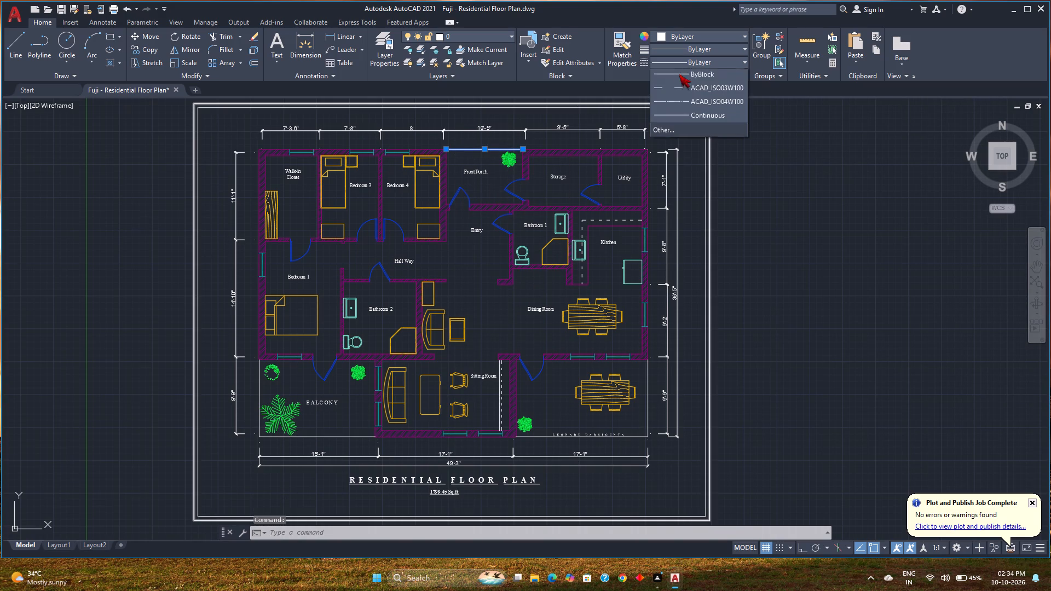
click(682, 100)
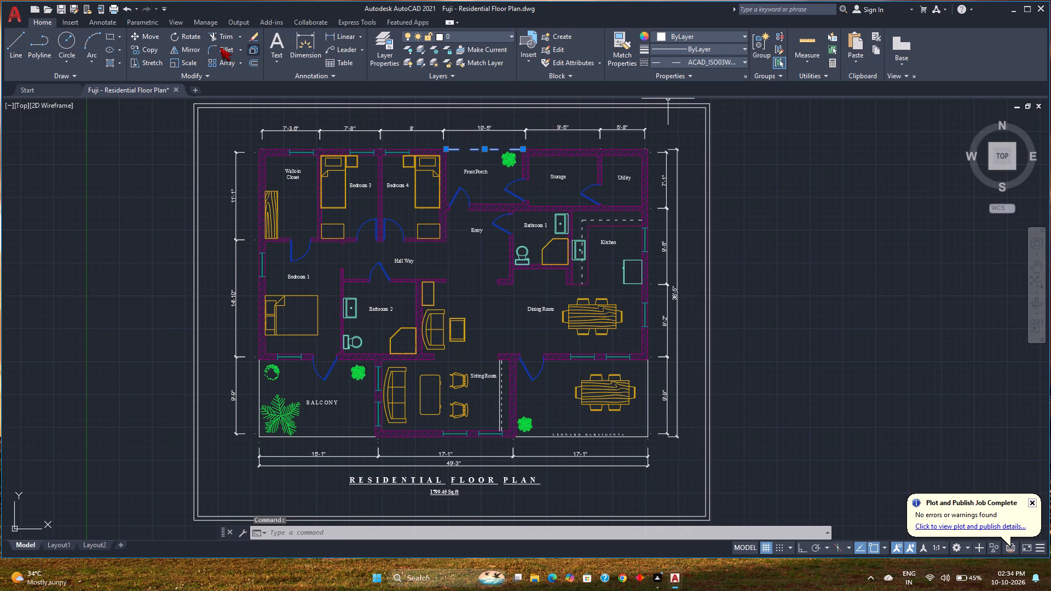
Set the linetype scale of the Front Porch's outer edge line to 0.3.
key(ctrl+1)
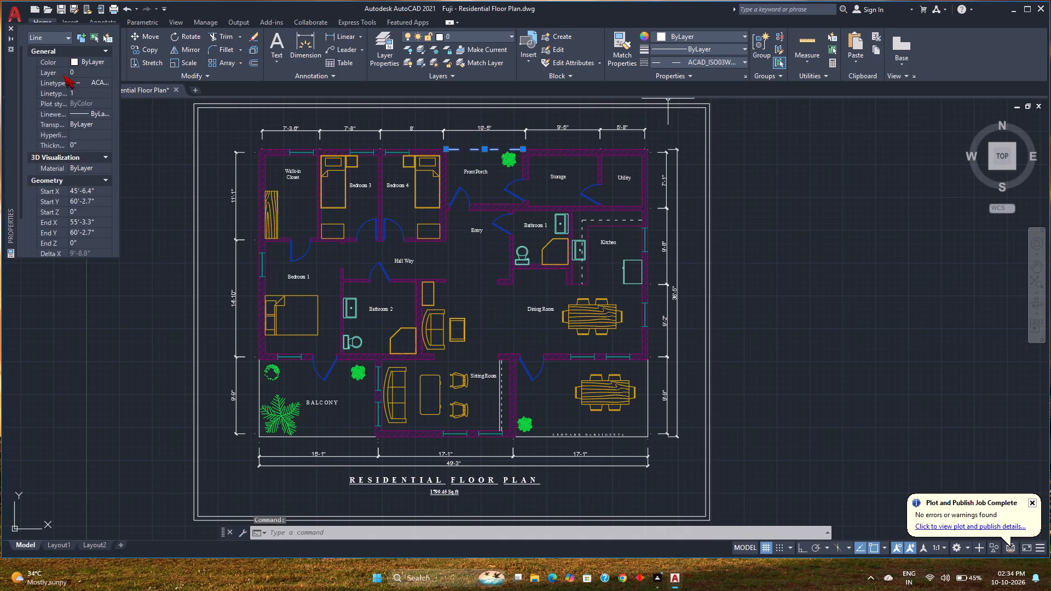
click(82, 89)
key(period)
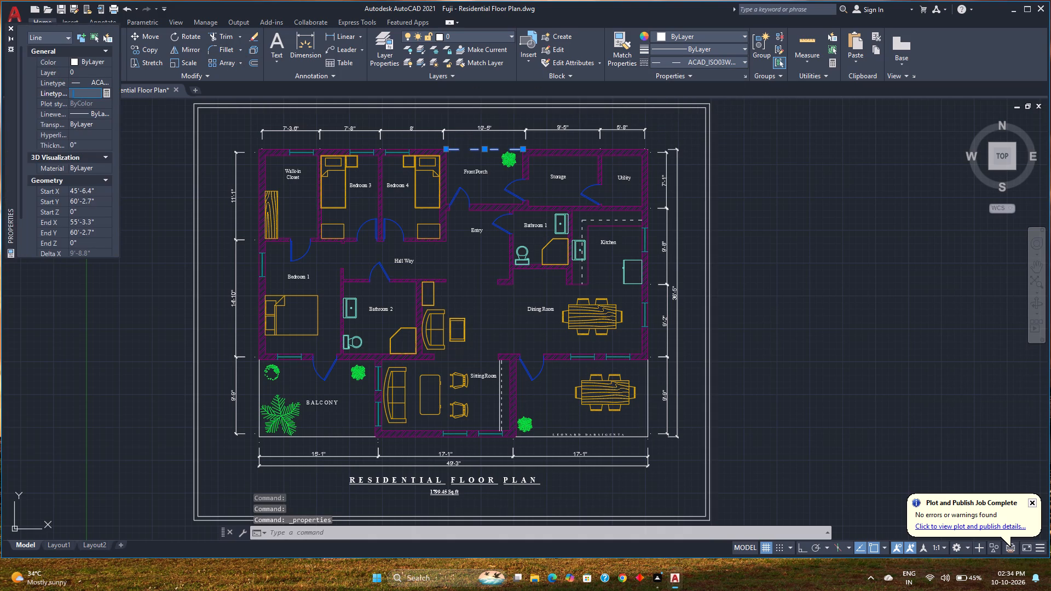
key(BackSpace)
text(0.3)
key(Return)
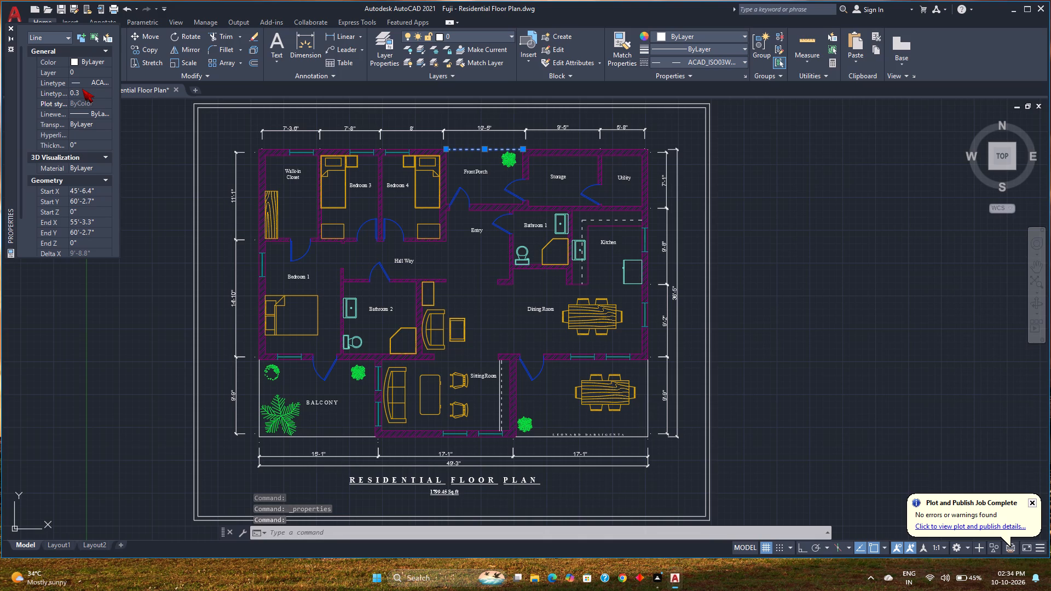
click(13, 28)
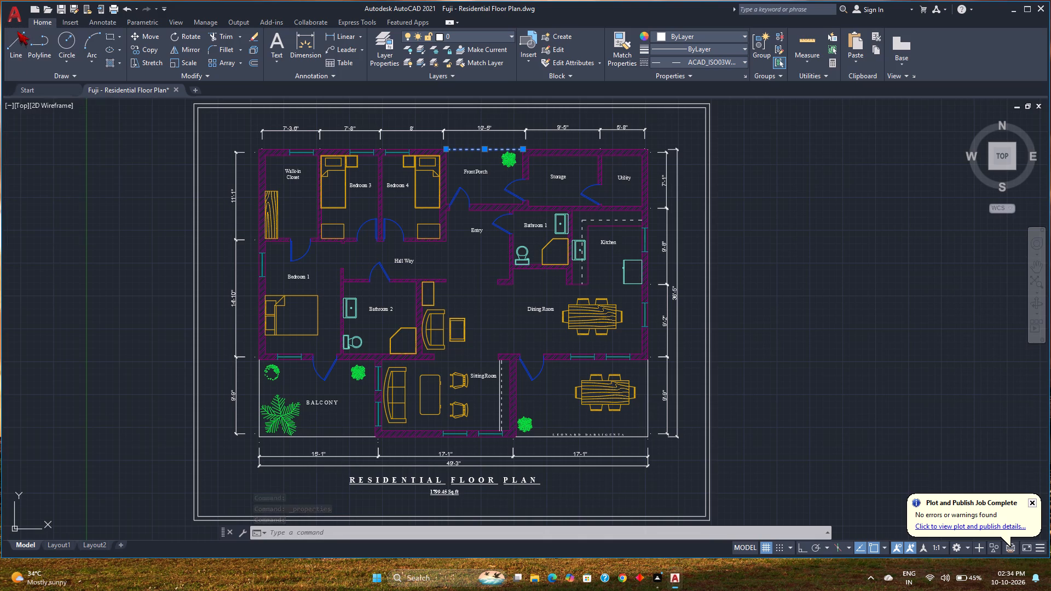
key(Escape)
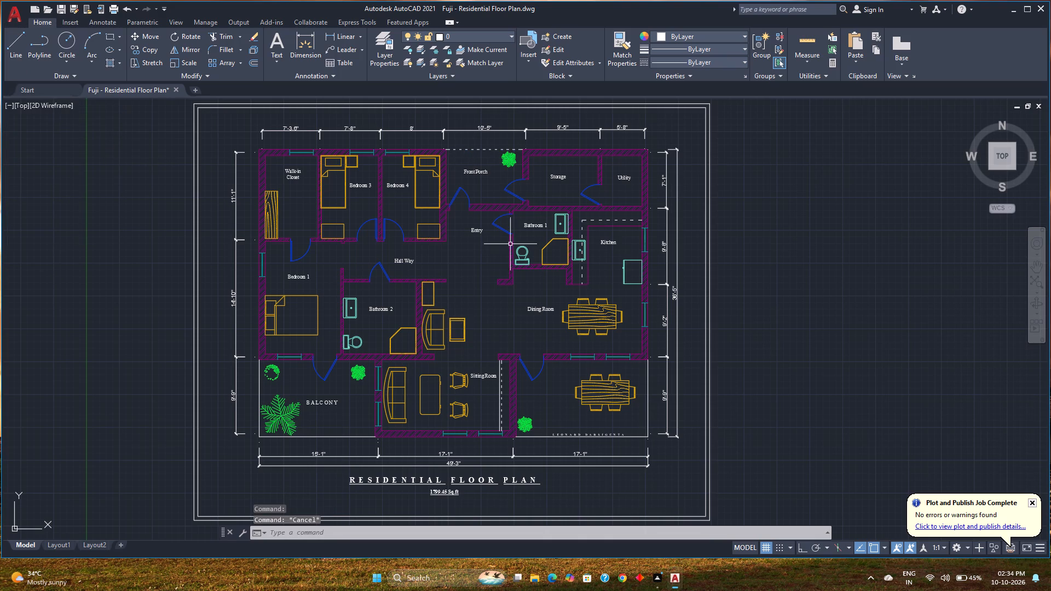
Examine the dashed Front Porch line and the surrounding rooms down to the Sitting Room.
middle_drag(495, 222, 501, 251)
scroll(481, 208, up, 2)
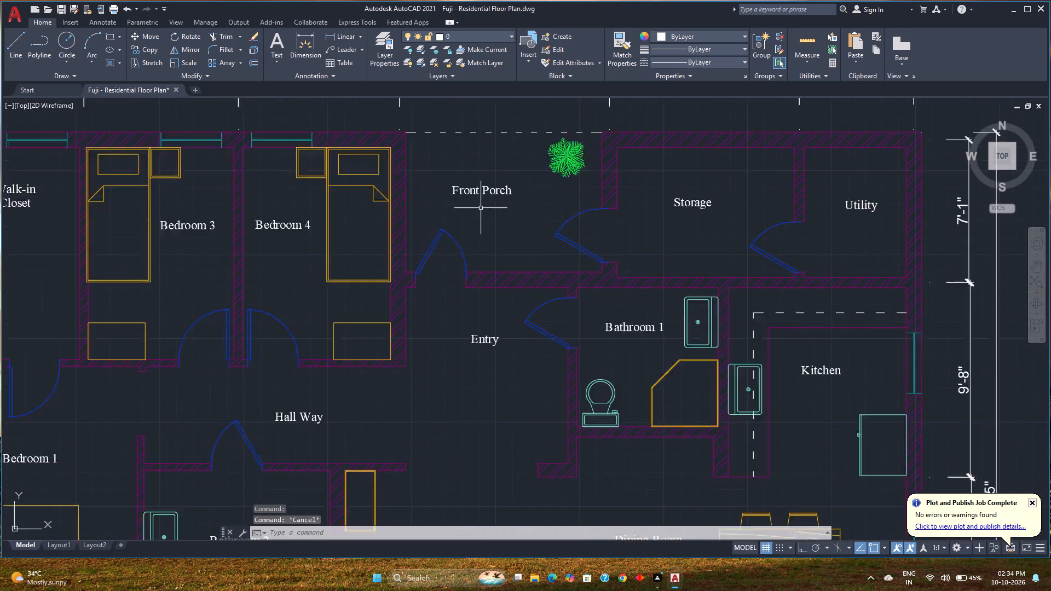
scroll(481, 208, up, 1)
scroll(481, 208, down, 2)
middle_drag(484, 251, 474, 195)
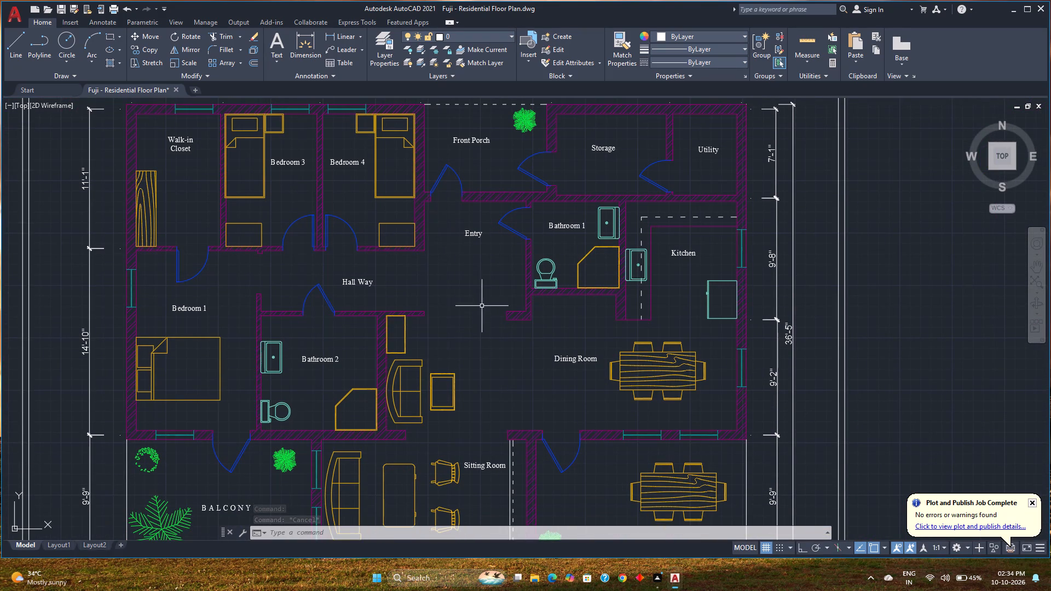
middle_drag(469, 339, 467, 286)
scroll(466, 285, up, 2)
scroll(466, 285, down, 2)
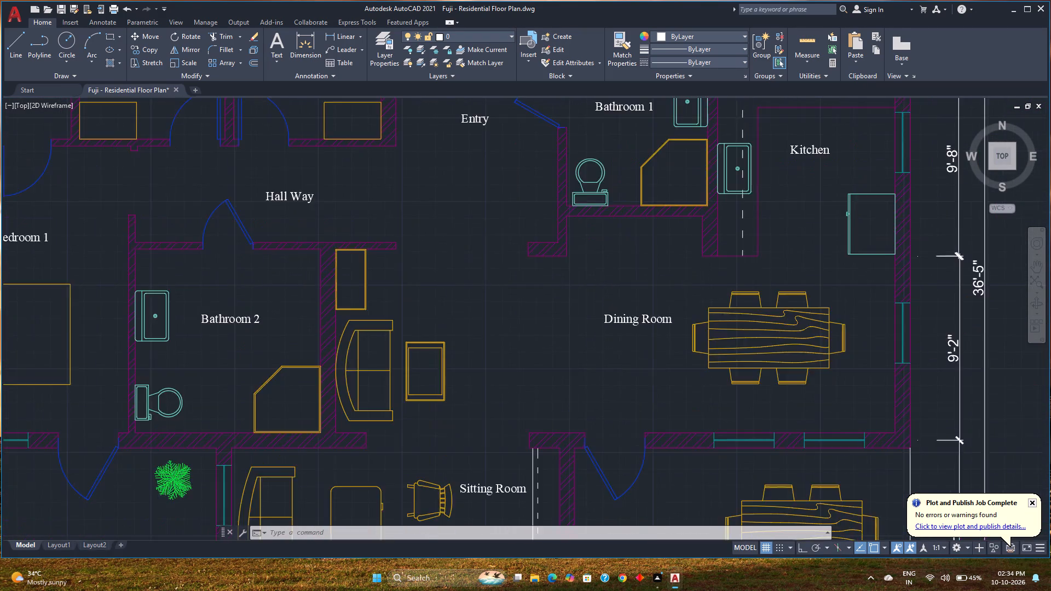
scroll(470, 307, down, 1)
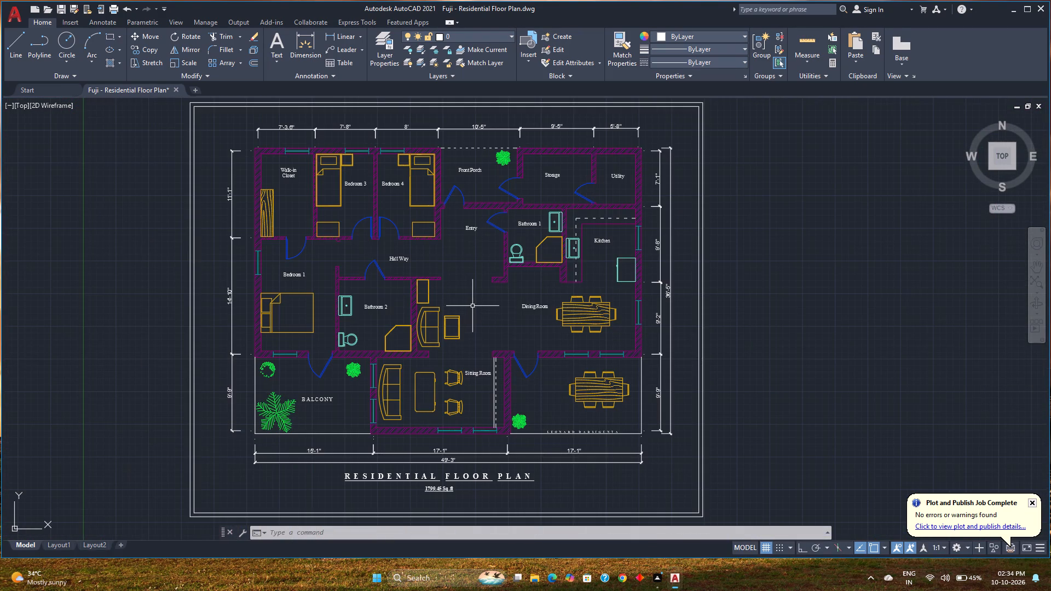
Save the floor plan drawing with the dashed Front Porch line.
key(ctrl+s)
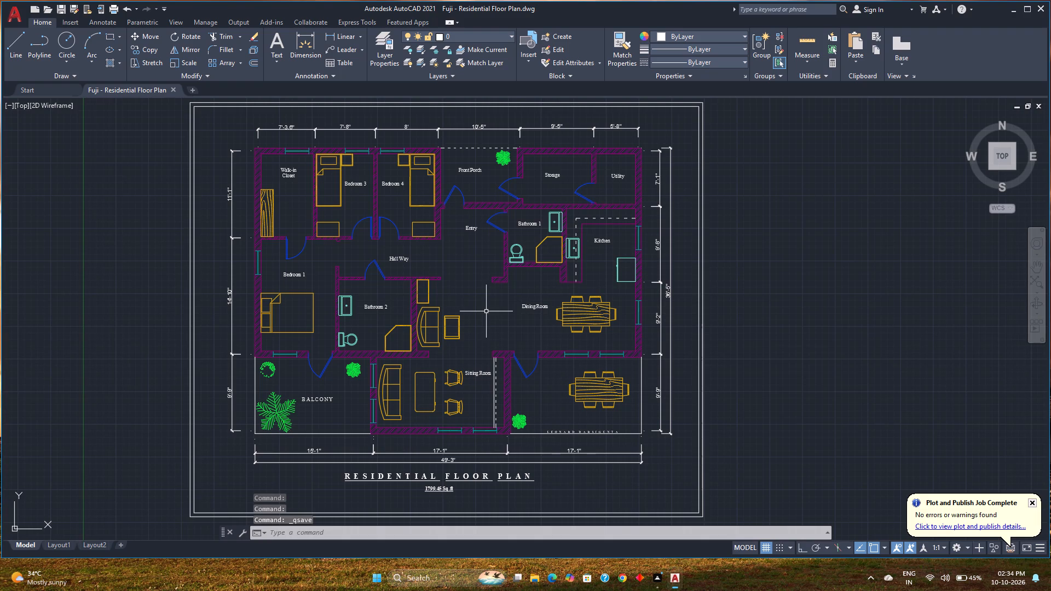
Preview the Layout1 plot and examine how the dashed Sitting Room, Front Porch and Kitchen lines will print.
key(ctrl+p)
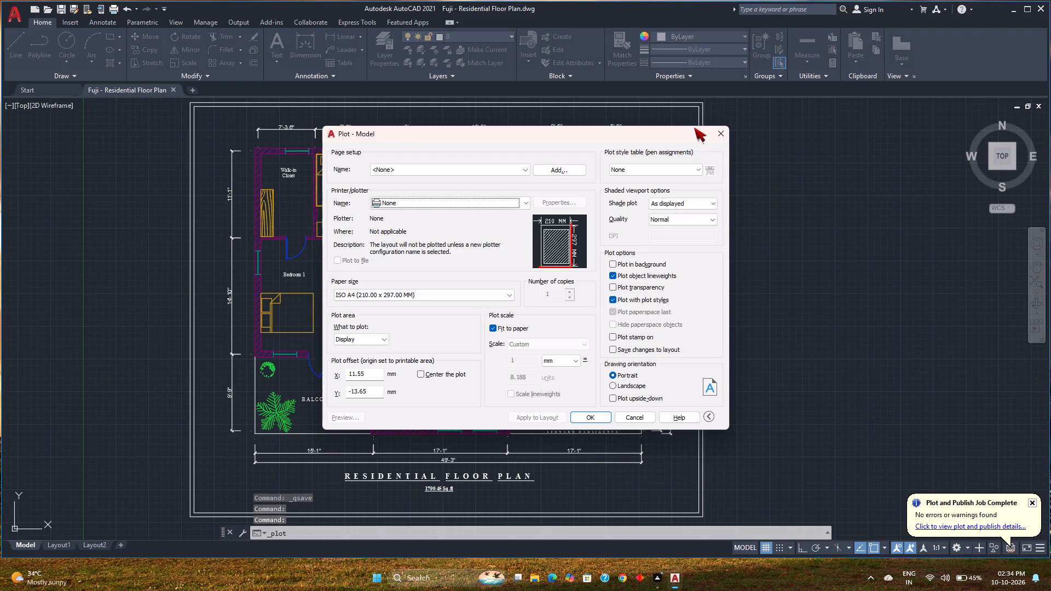
click(720, 131)
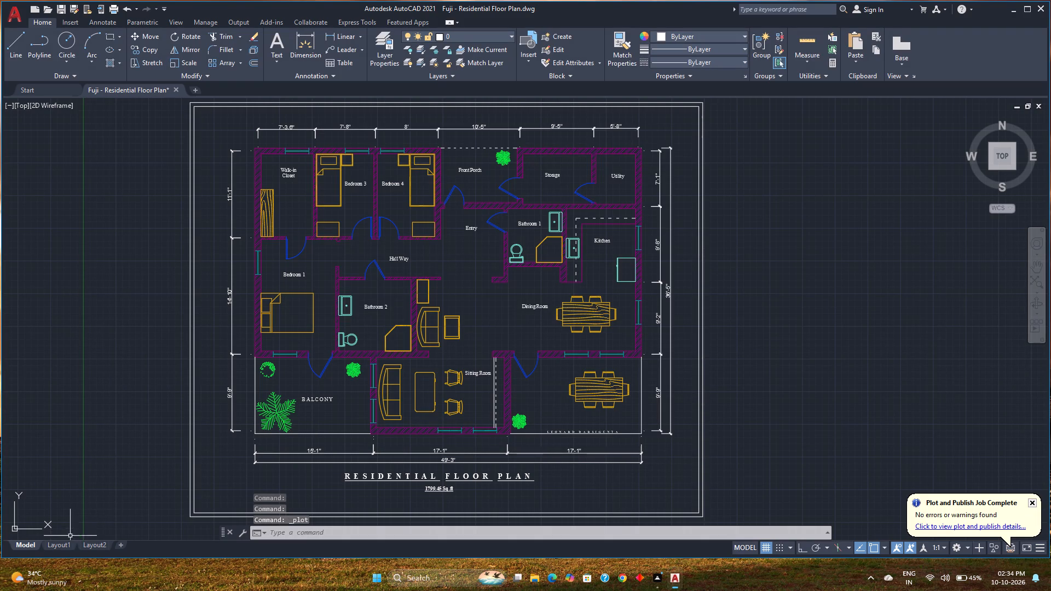
click(66, 547)
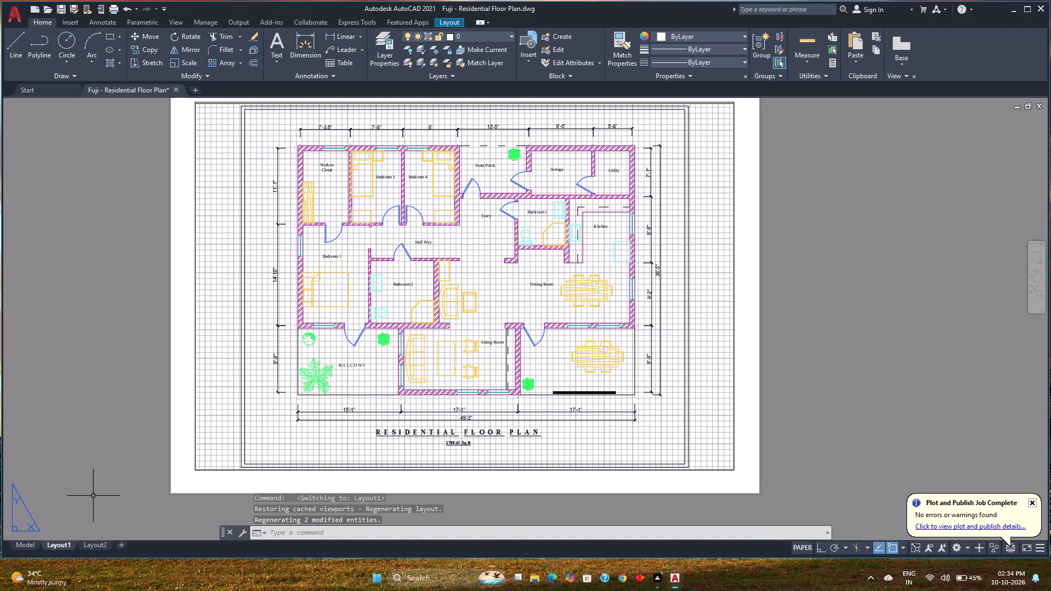
key(ctrl+p)
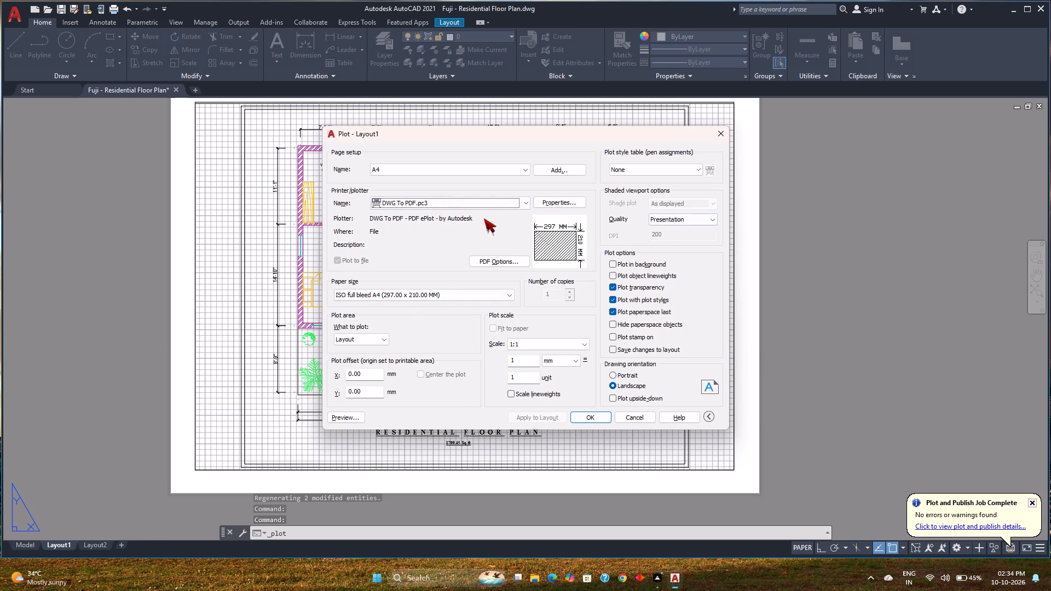
click(345, 422)
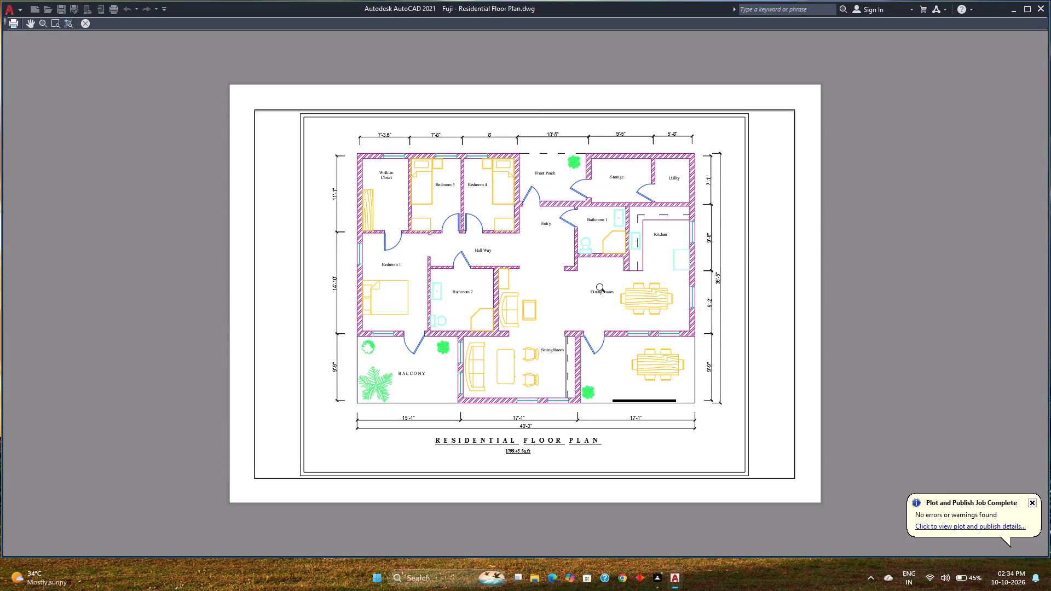
scroll(570, 361, up, 4)
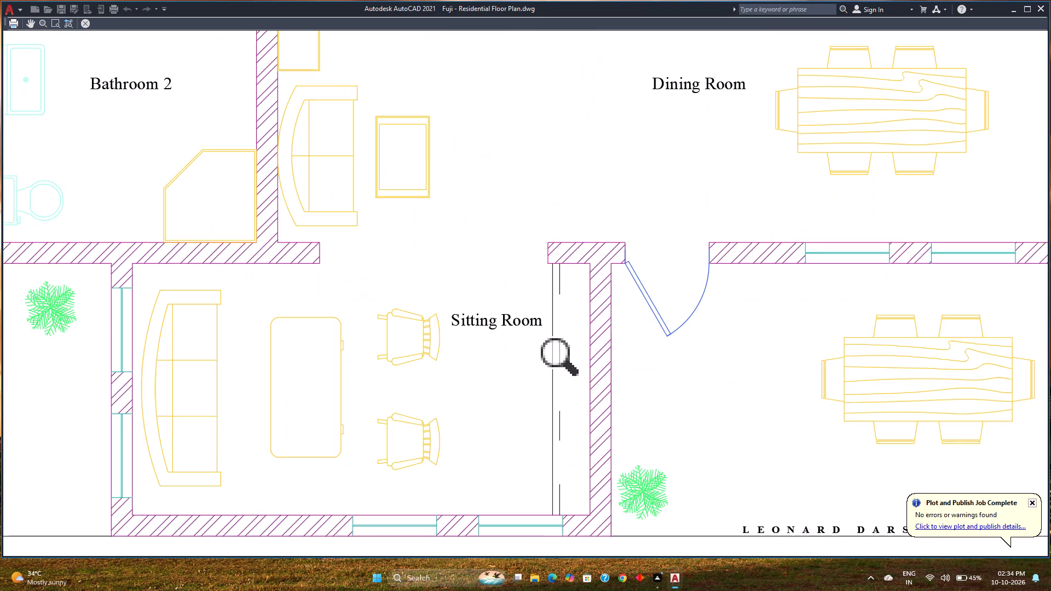
scroll(570, 361, up, 2)
scroll(570, 350, down, 5)
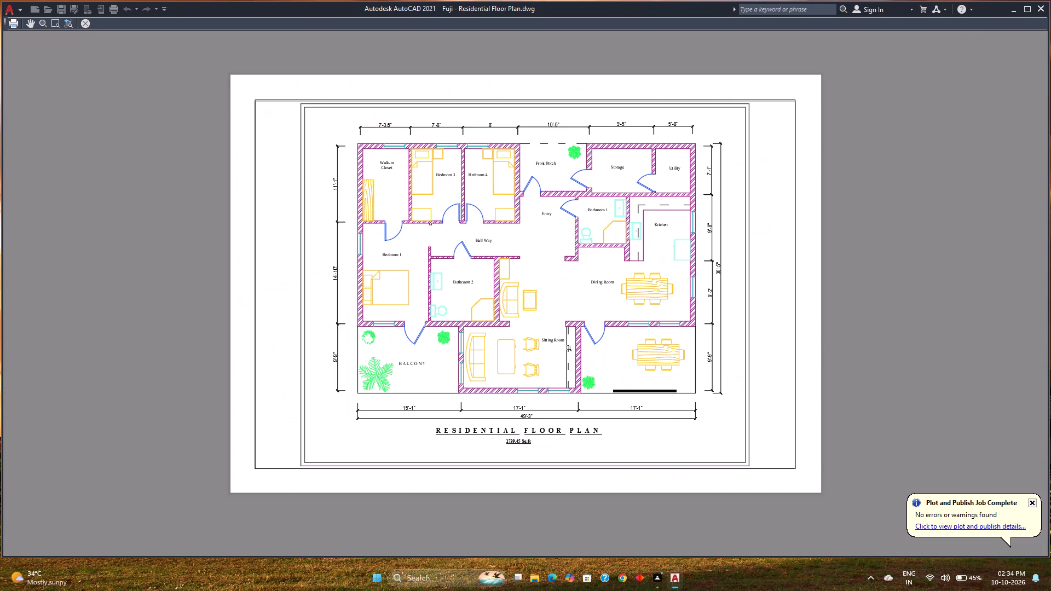
scroll(652, 213, up, 2)
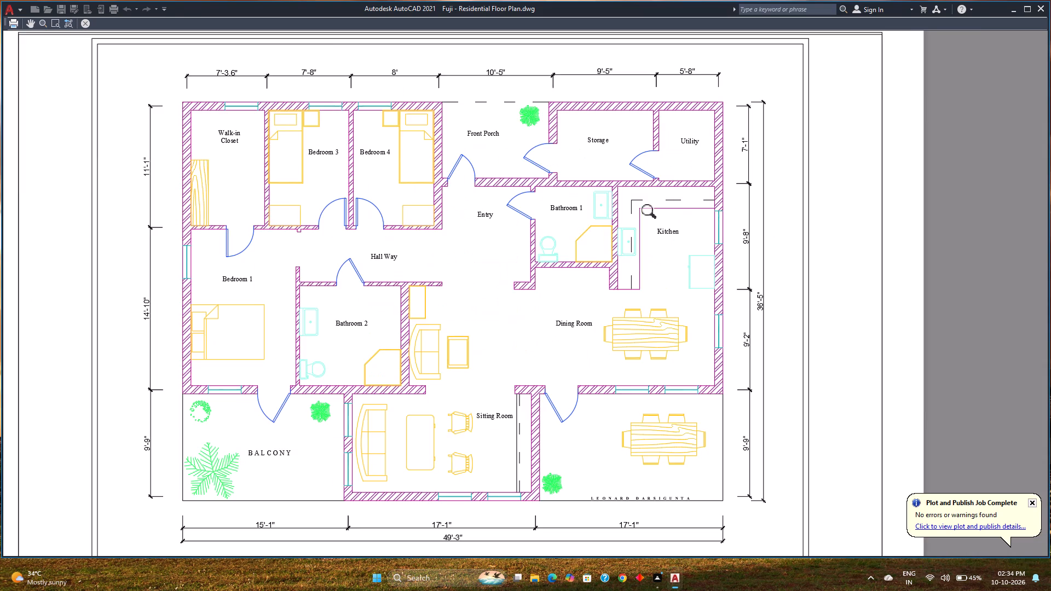
scroll(652, 213, up, 2)
scroll(652, 213, down, 2)
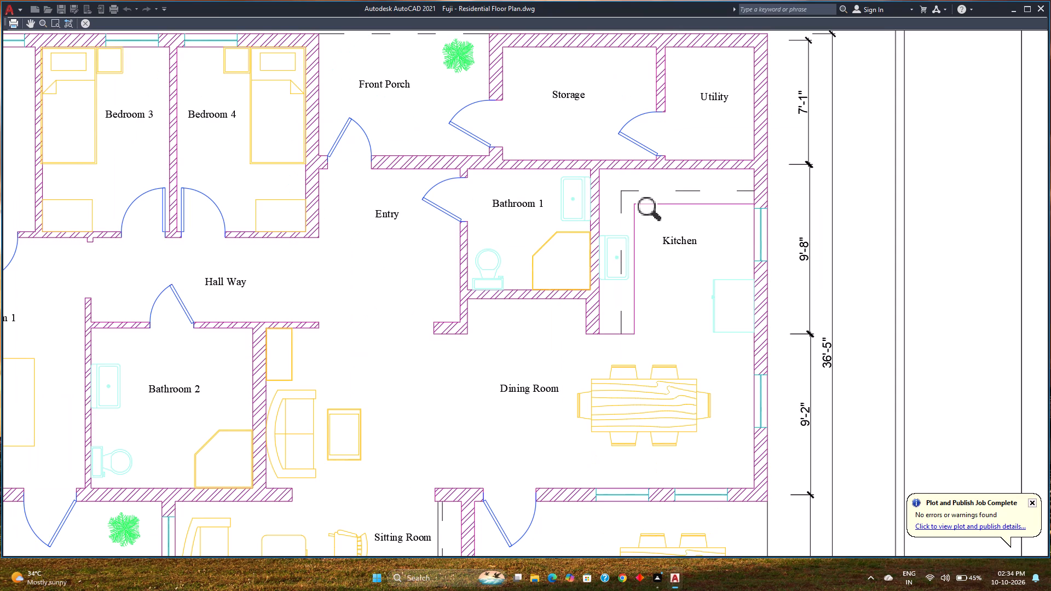
scroll(652, 213, down, 1)
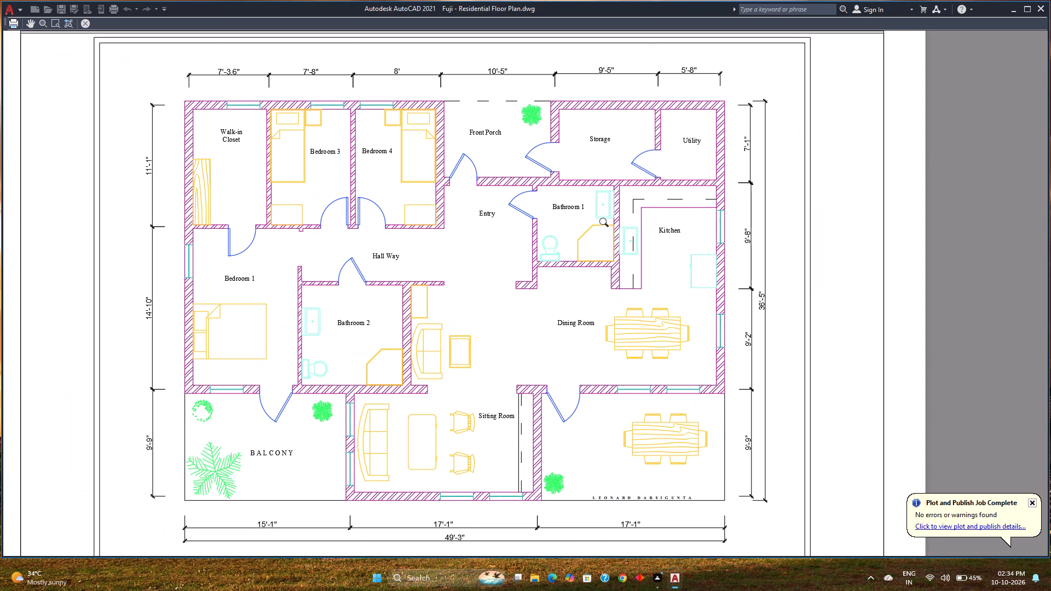
scroll(603, 224, down, 1)
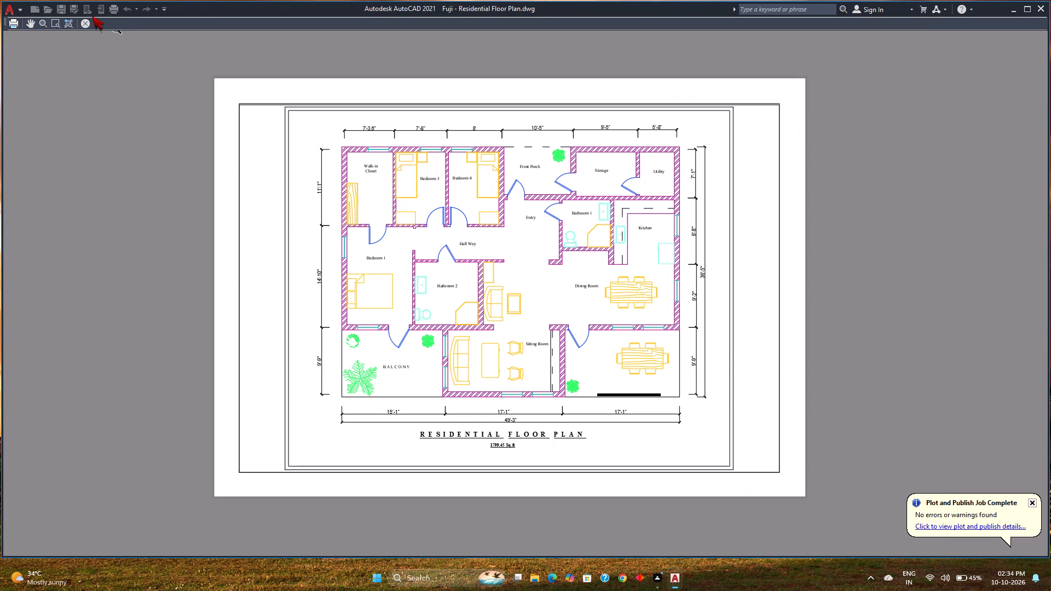
click(89, 23)
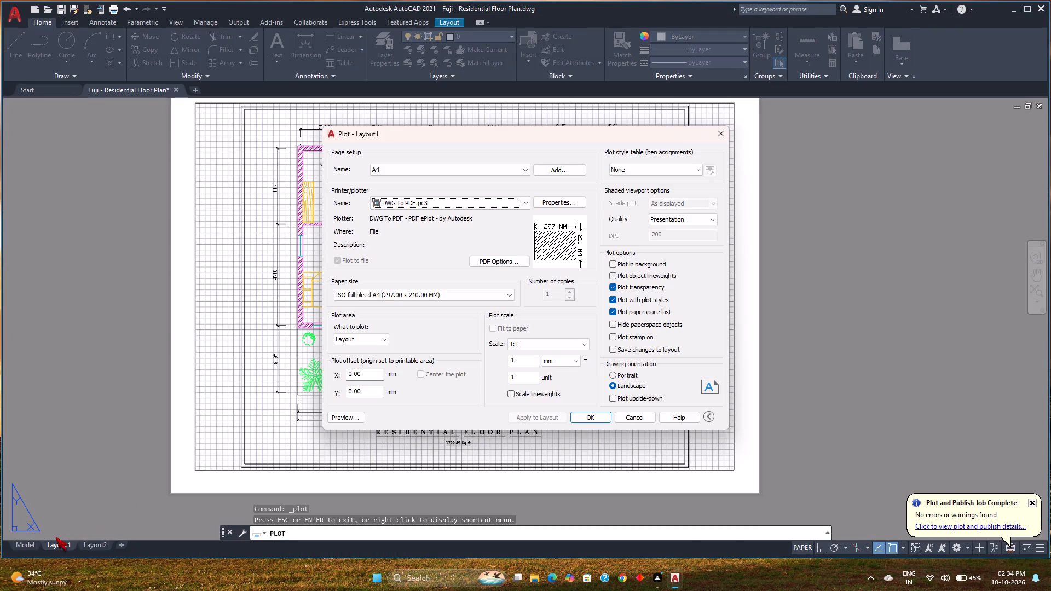
click(30, 543)
click(639, 420)
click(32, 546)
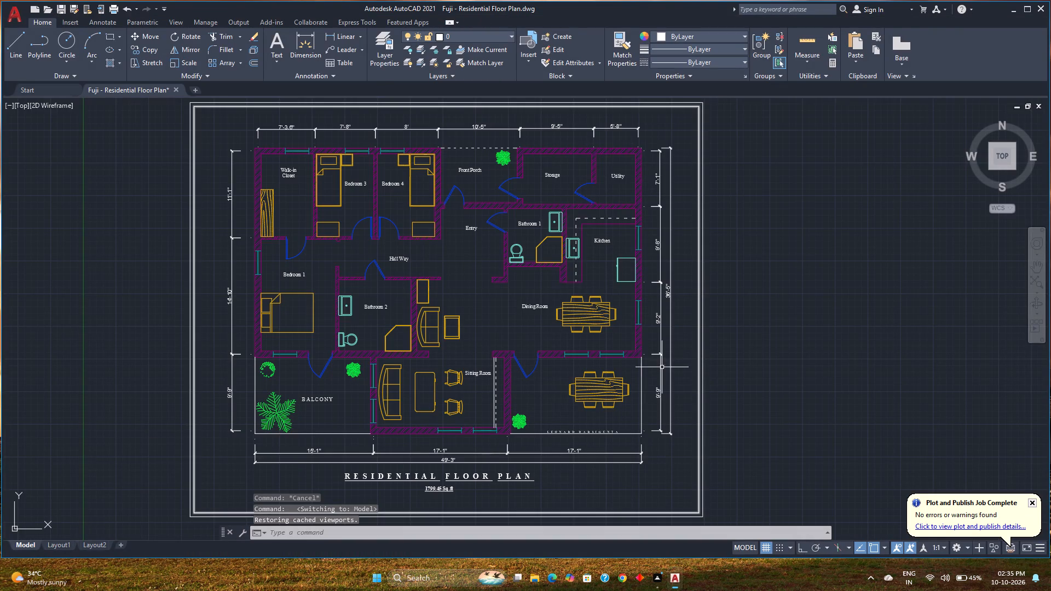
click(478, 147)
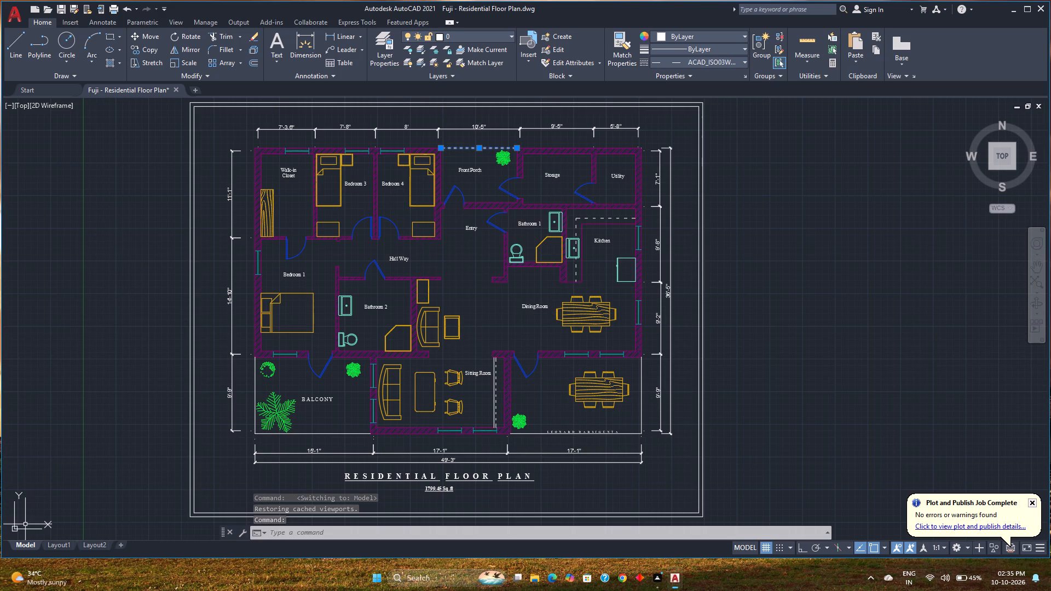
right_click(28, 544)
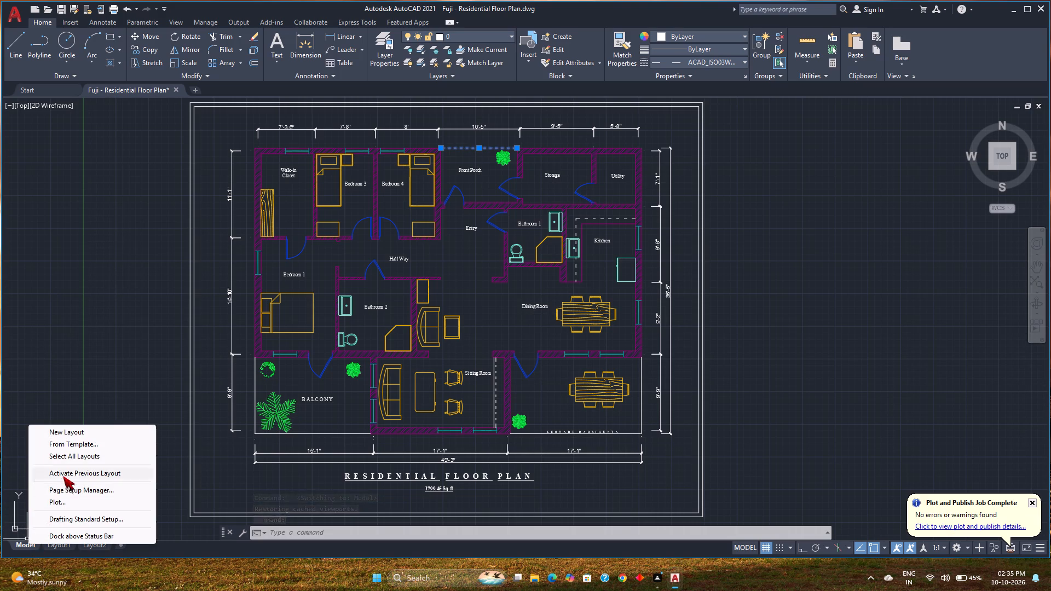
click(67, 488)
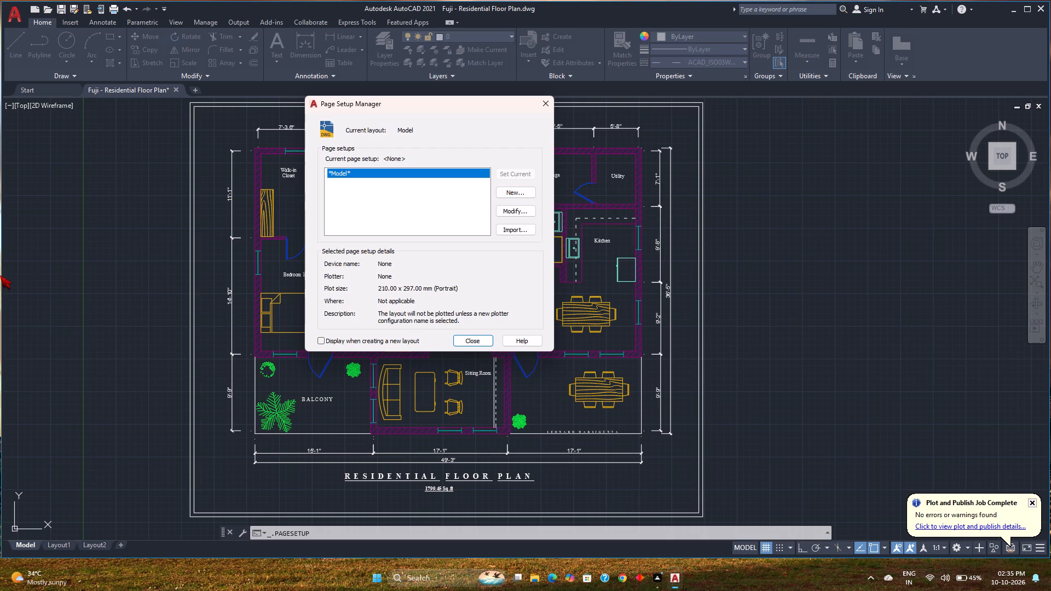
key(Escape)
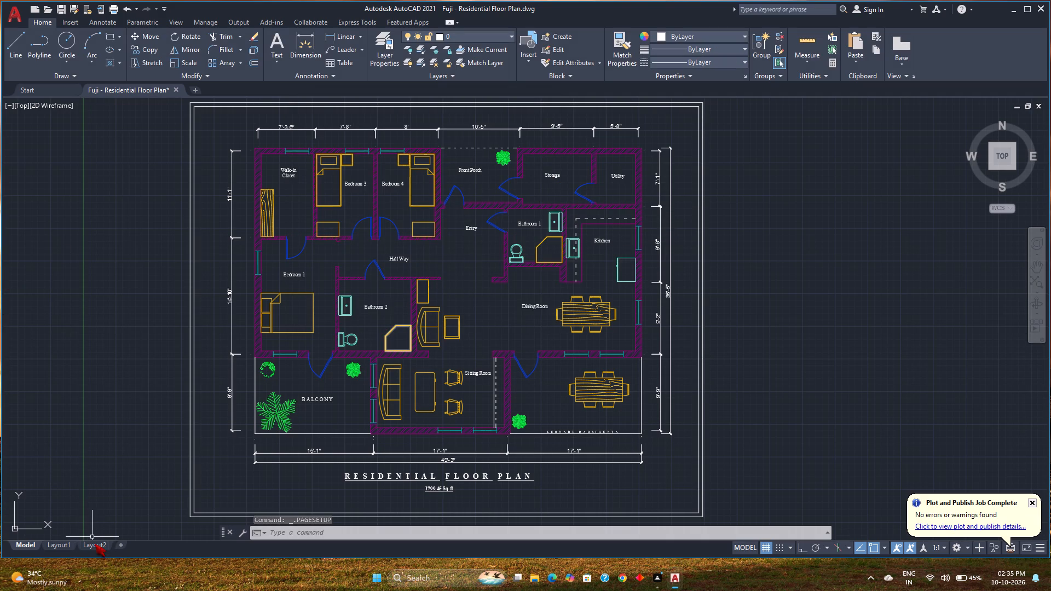
Inside the Layout1 viewport, set the linetype scale of the Front Porch's outer dashed line to 0.1.
click(64, 546)
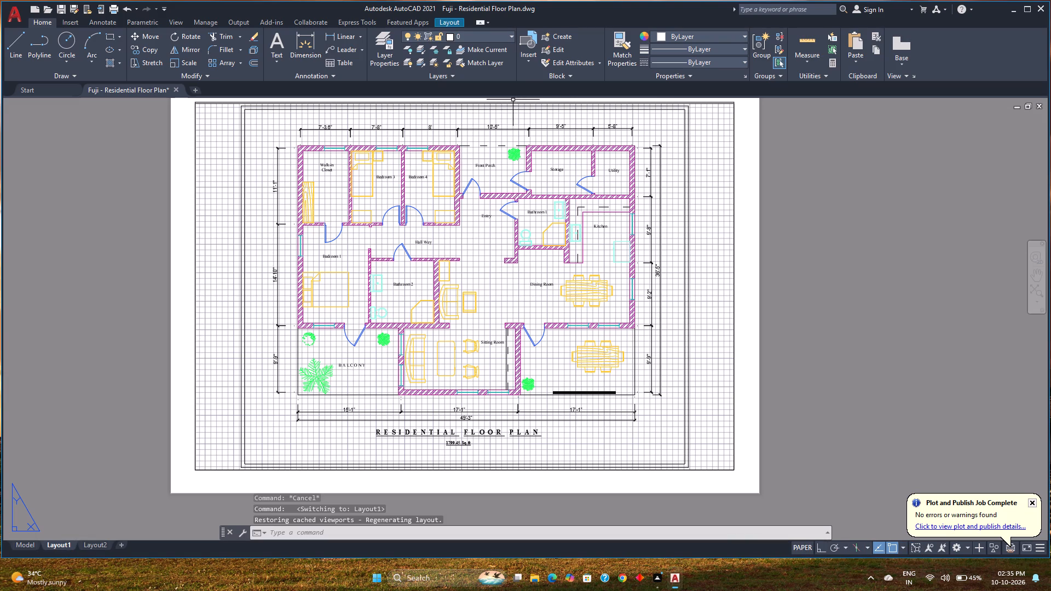
click(485, 147)
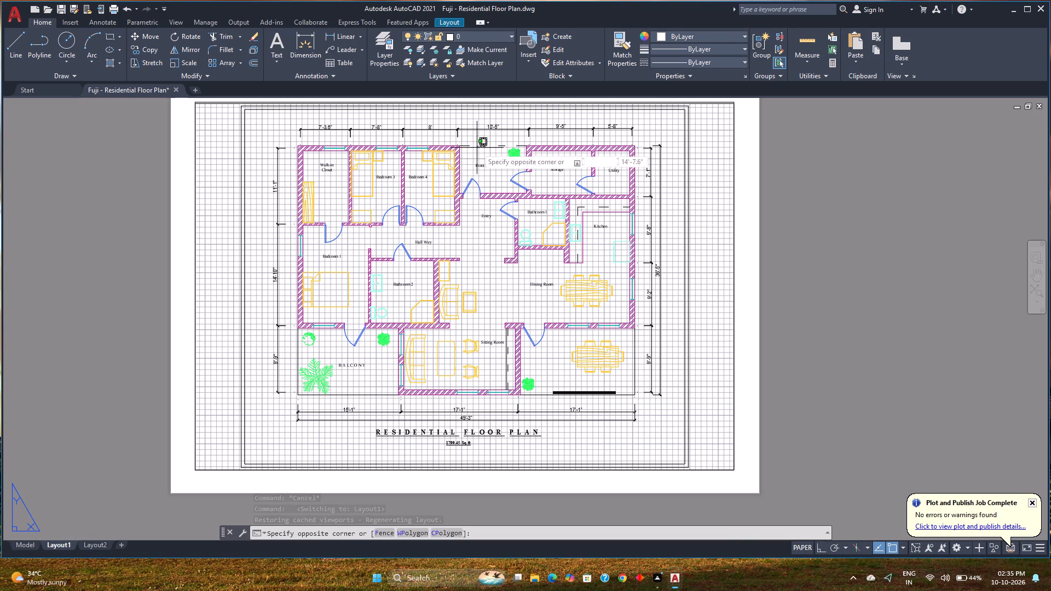
double_click(477, 148)
click(478, 146)
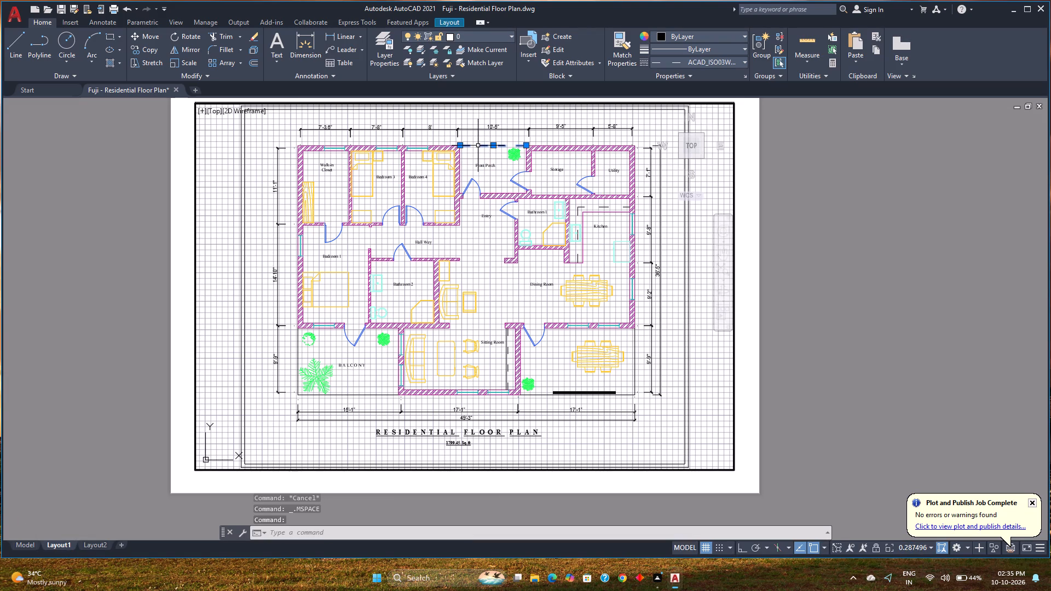
key(ctrl+1)
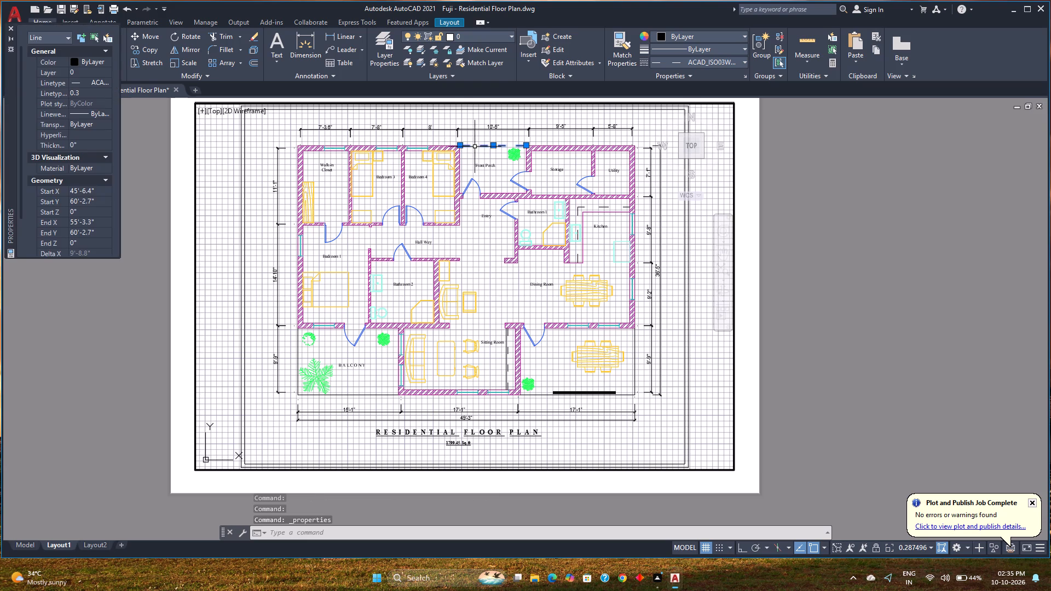
double_click(94, 92)
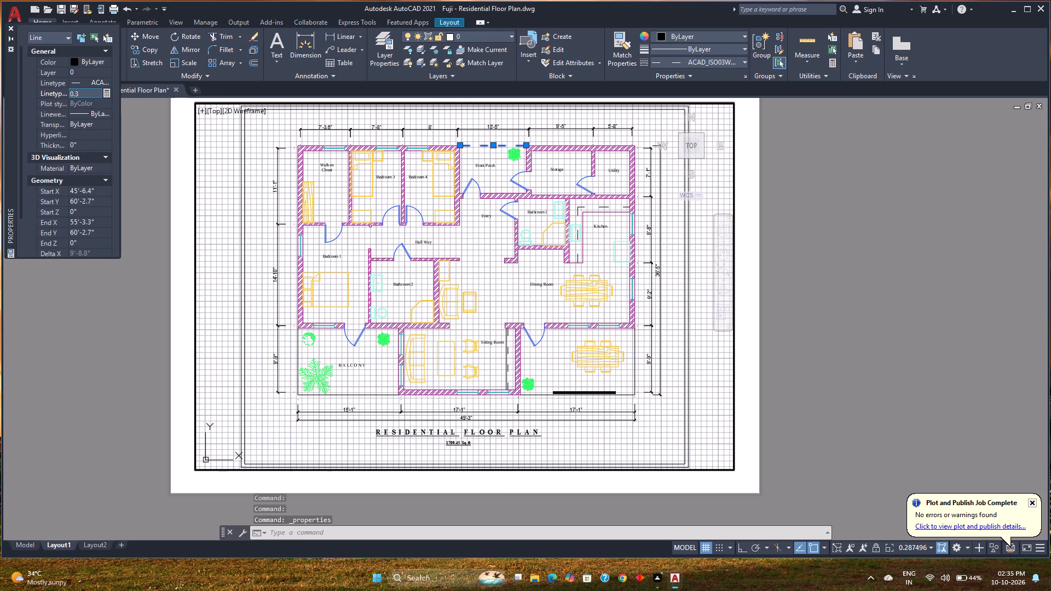
key(BackSpace)
key(1)
key(Return)
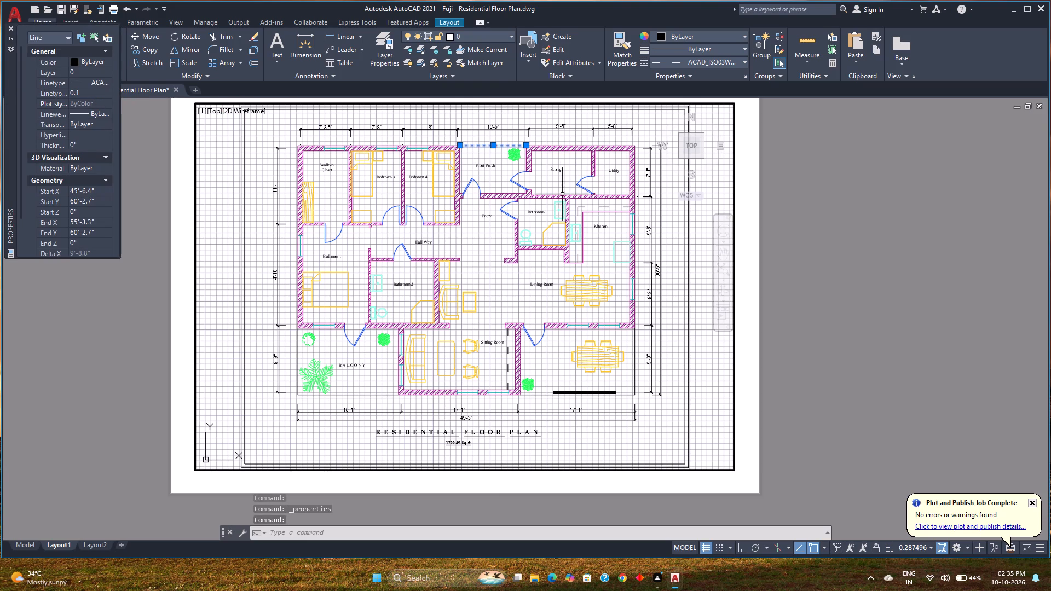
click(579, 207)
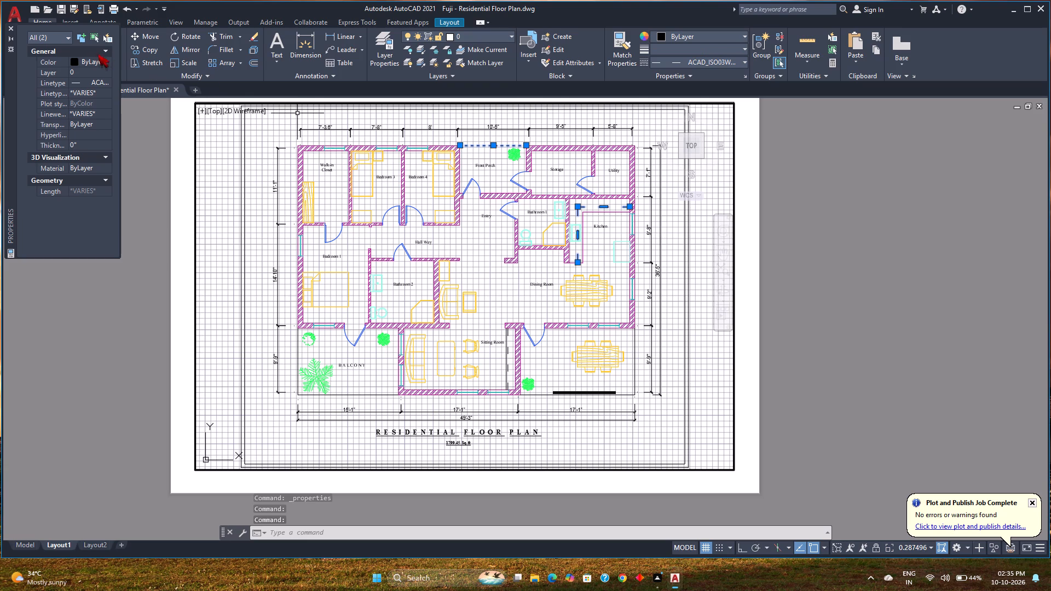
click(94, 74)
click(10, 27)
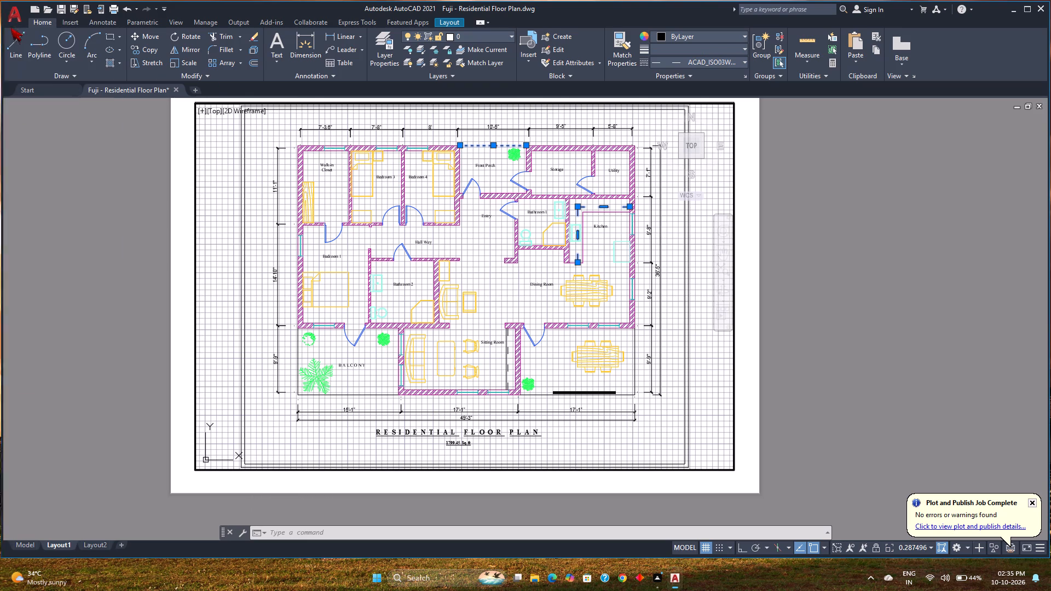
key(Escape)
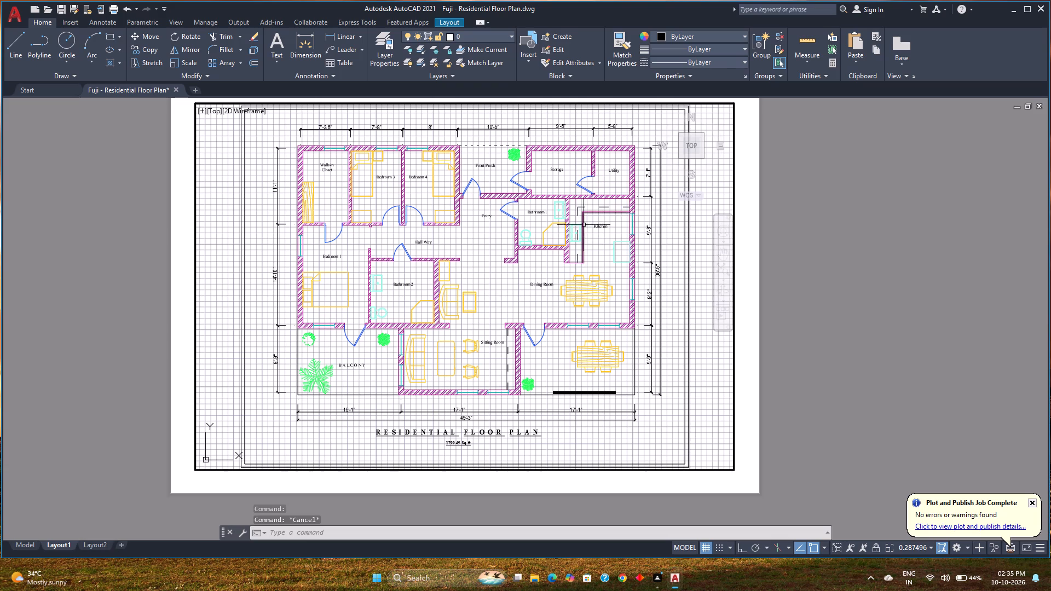
Set the linetype scale of the Kitchen's L-shaped dashed polyline to 0.2, and refine it to 0.17.
click(578, 211)
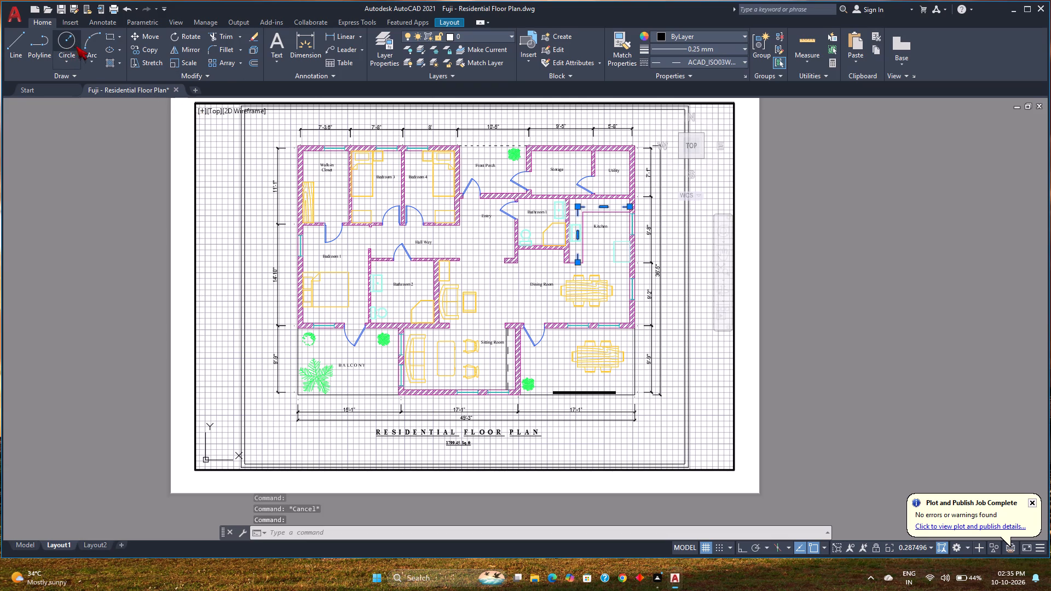
key(ctrl+1)
click(90, 94)
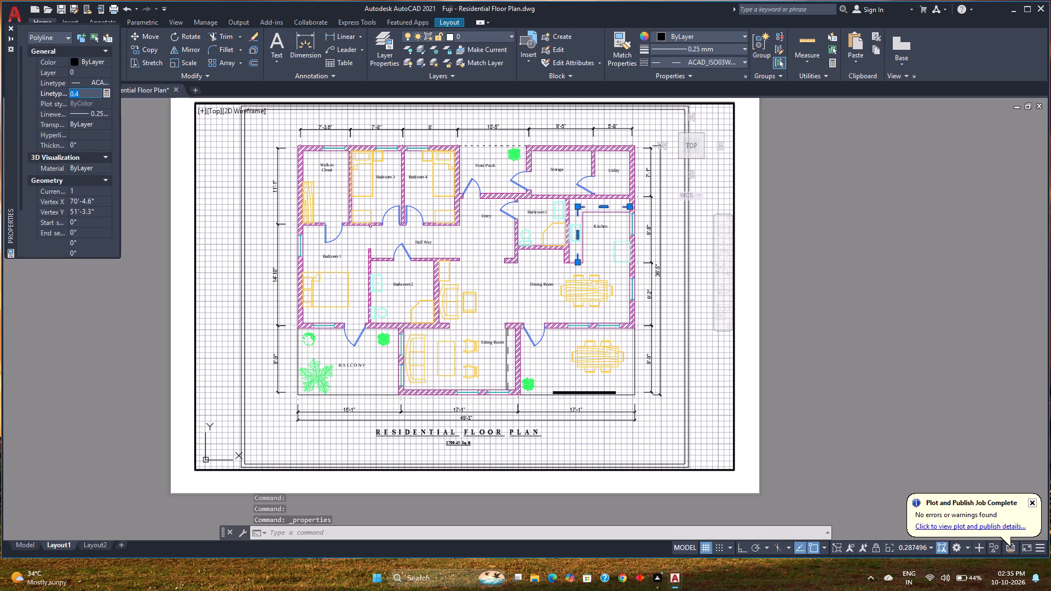
text(0.2)
key(Return)
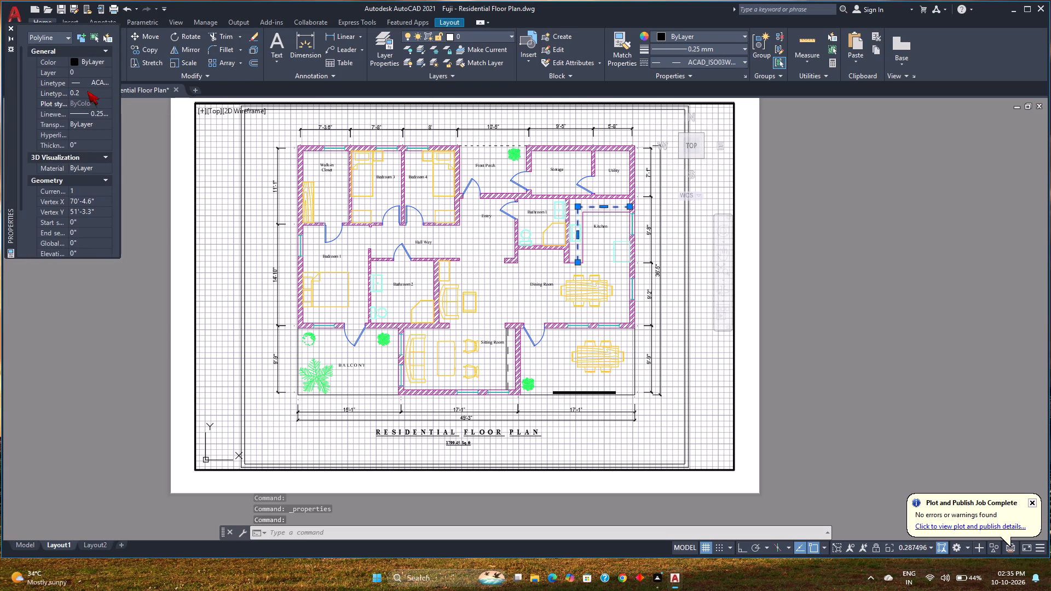
click(86, 91)
text(0.1)
key(7)
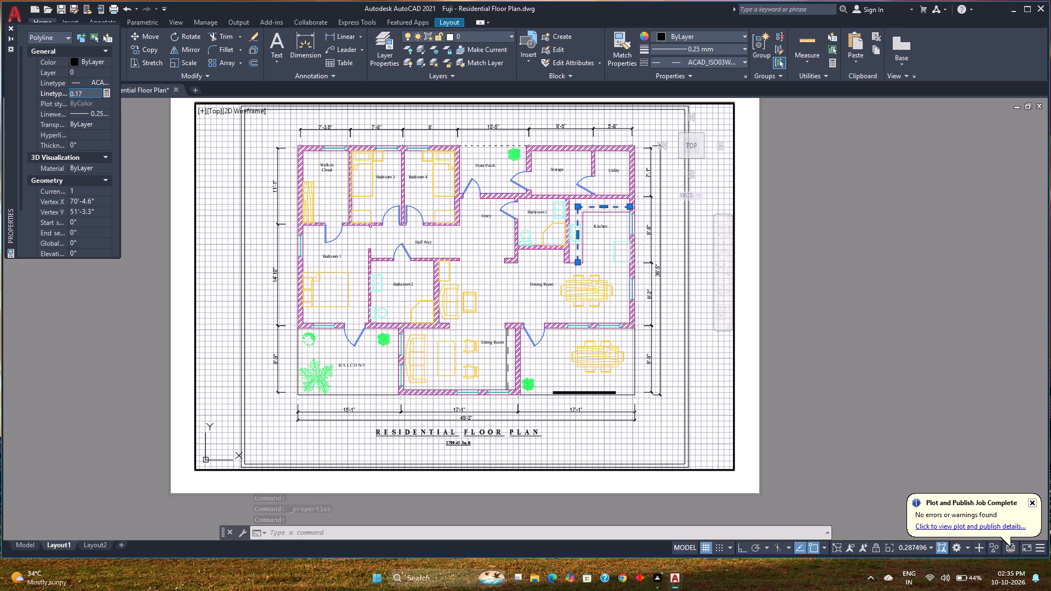
key(Return)
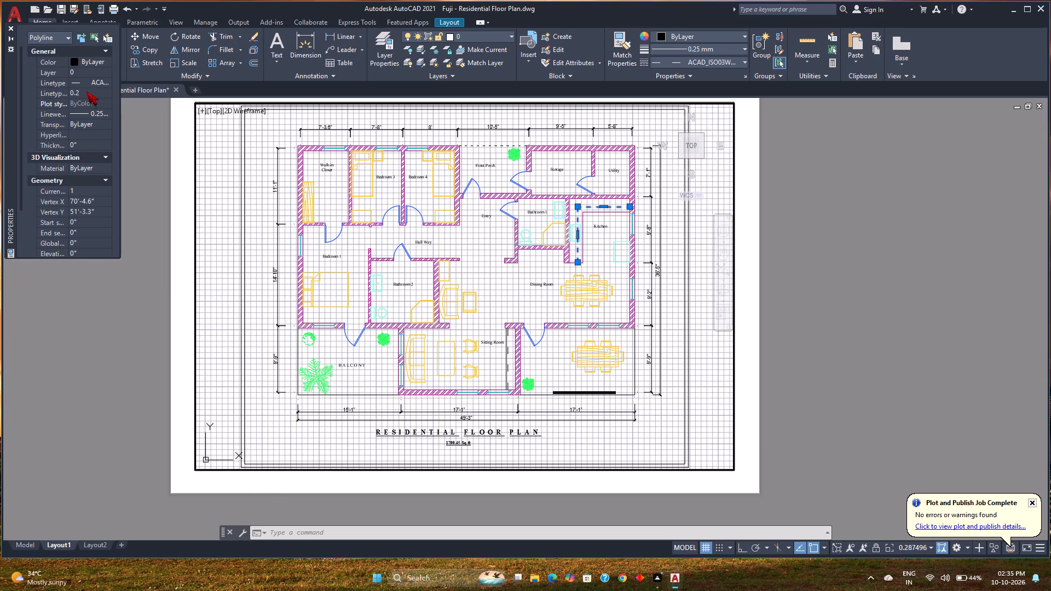
click(10, 27)
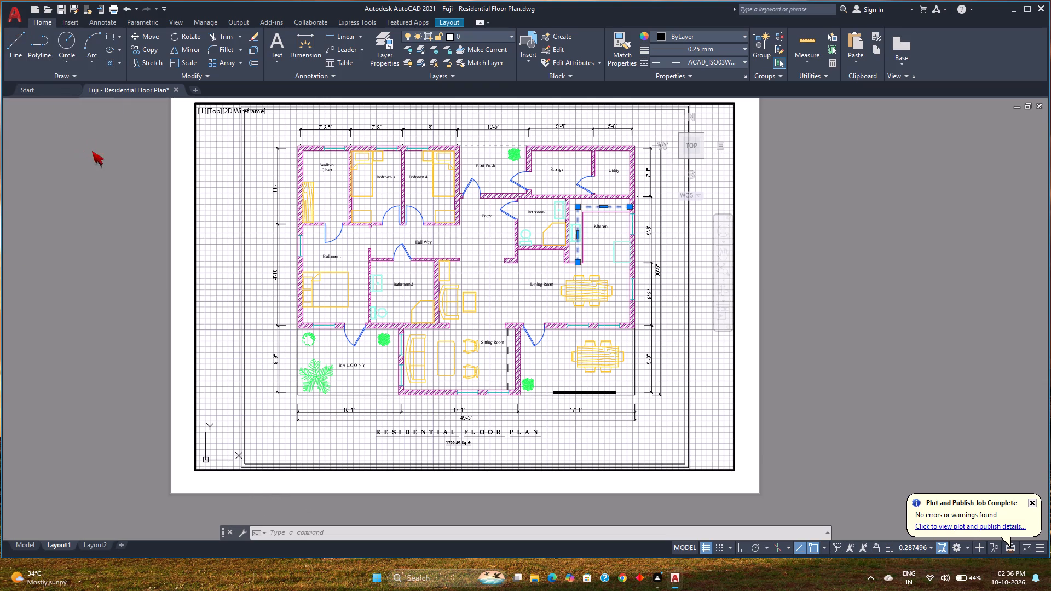
key(Escape)
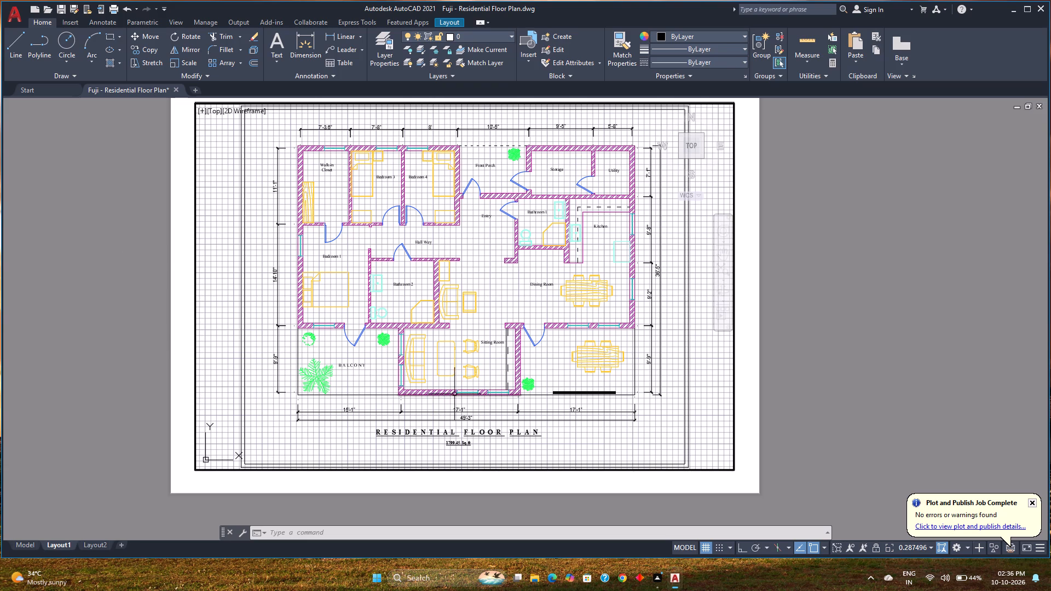
Set the linetype scale of the Sitting Room's vertical dashed line to 0.1 and save the drawing.
click(509, 351)
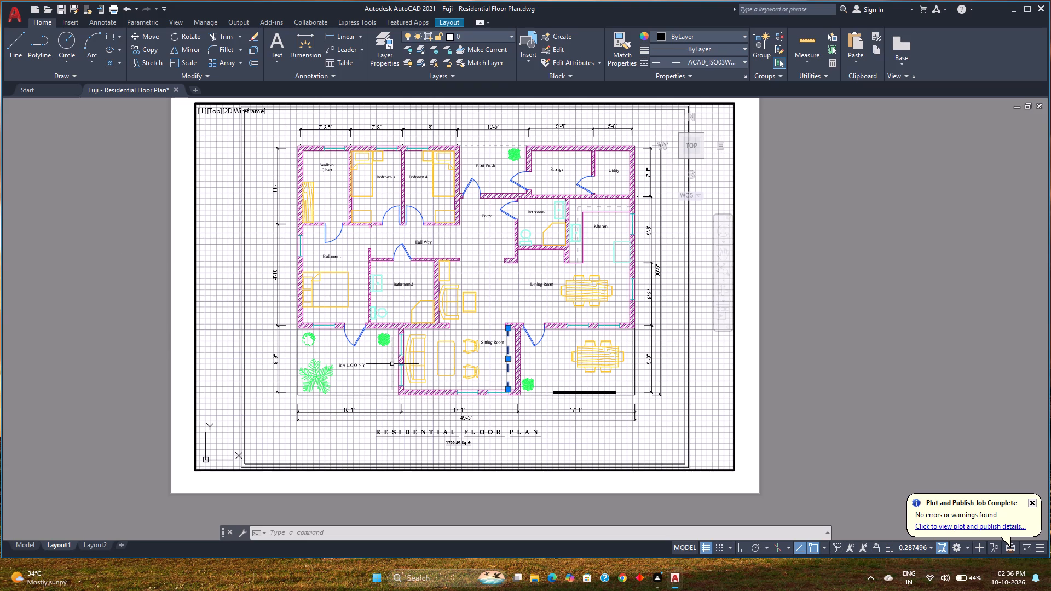
key(ctrl+1)
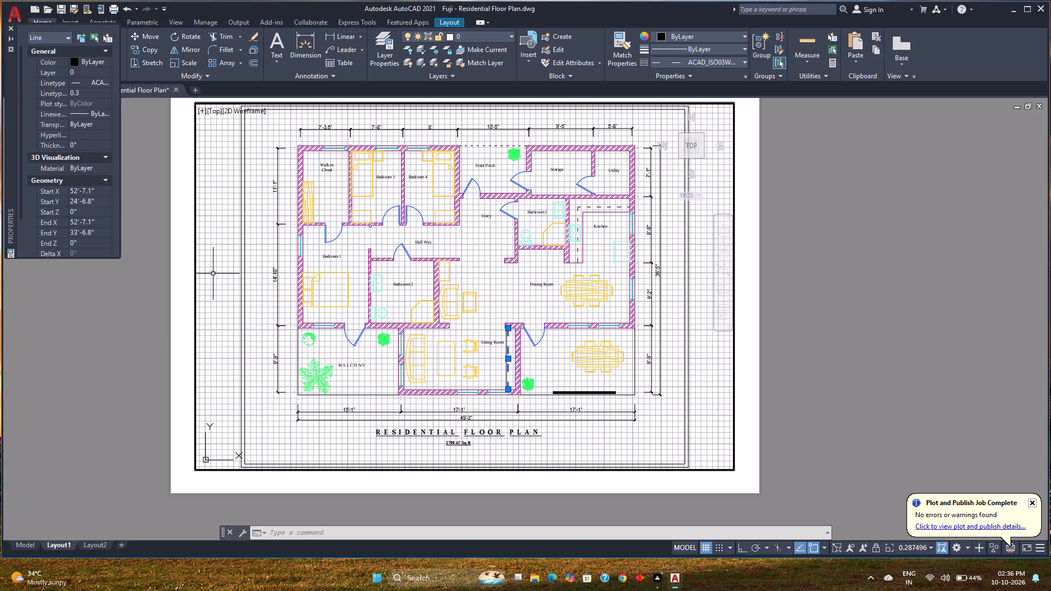
click(84, 90)
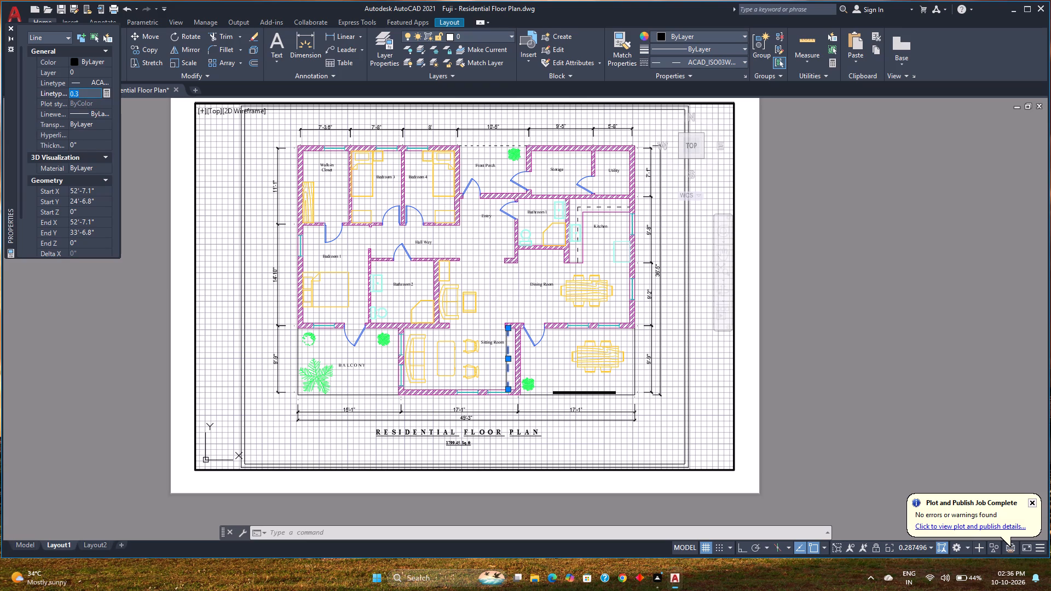
text(0.)
key(1)
key(Return)
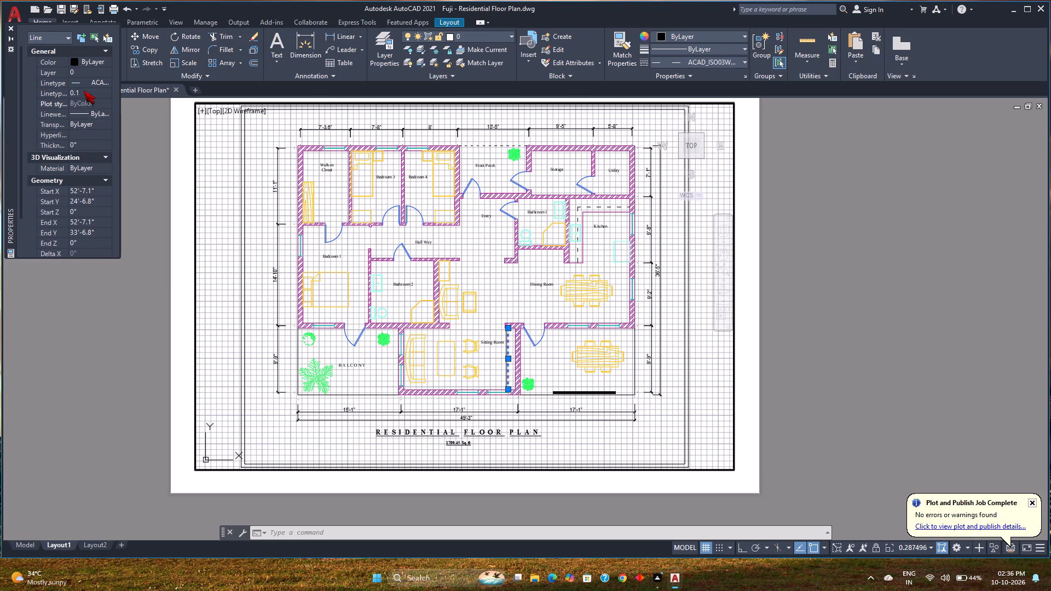
click(8, 30)
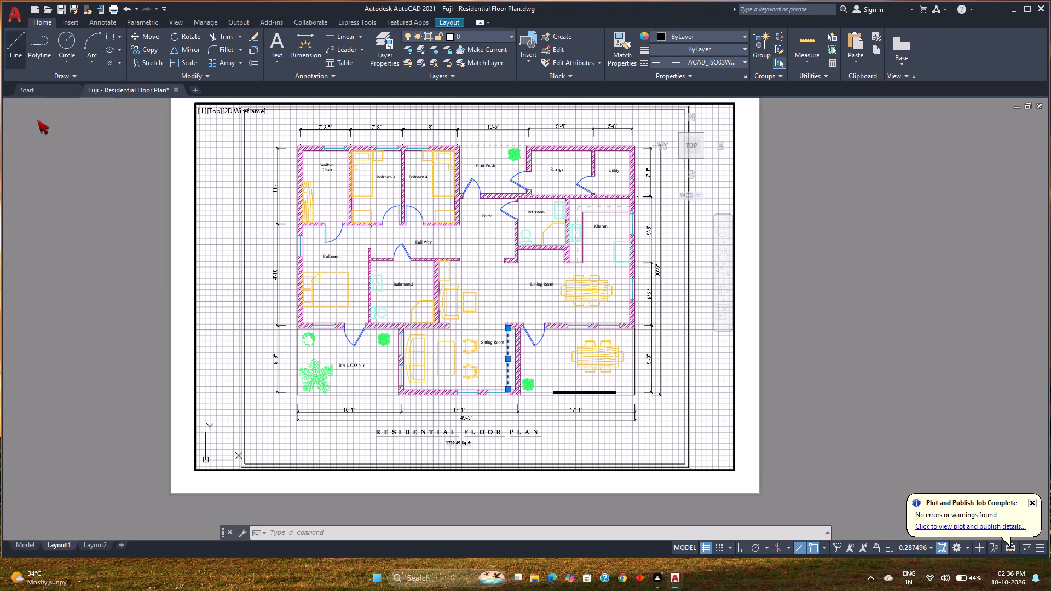
key(Escape)
key(ctrl+s)
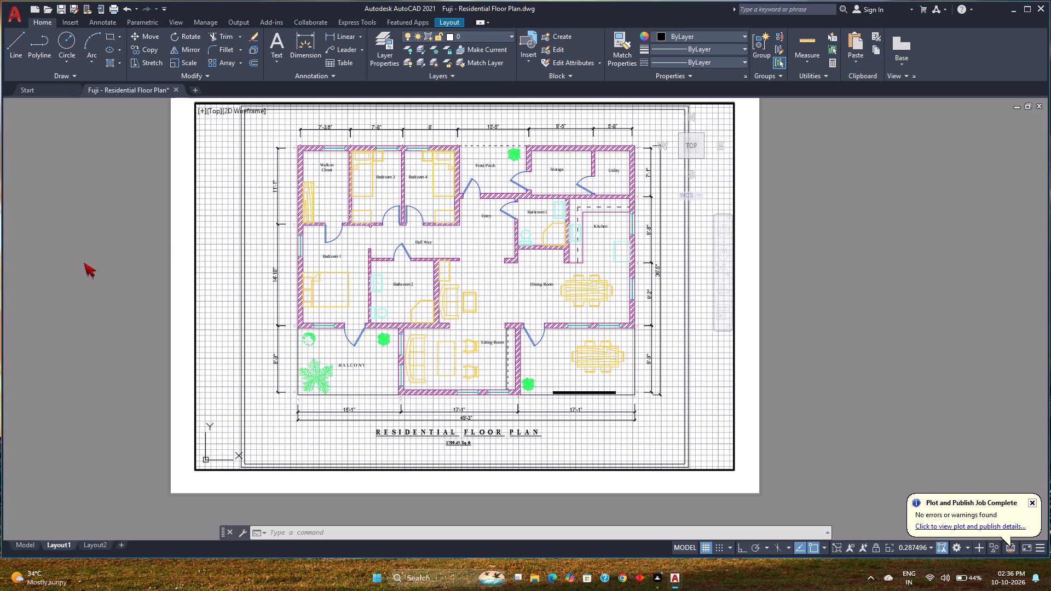
Preview the Layout1 plot and export it with DWG To PDF.pc3, overwriting the existing Fuji - Residential Floor Plan-Layout1 PDF.
click(31, 547)
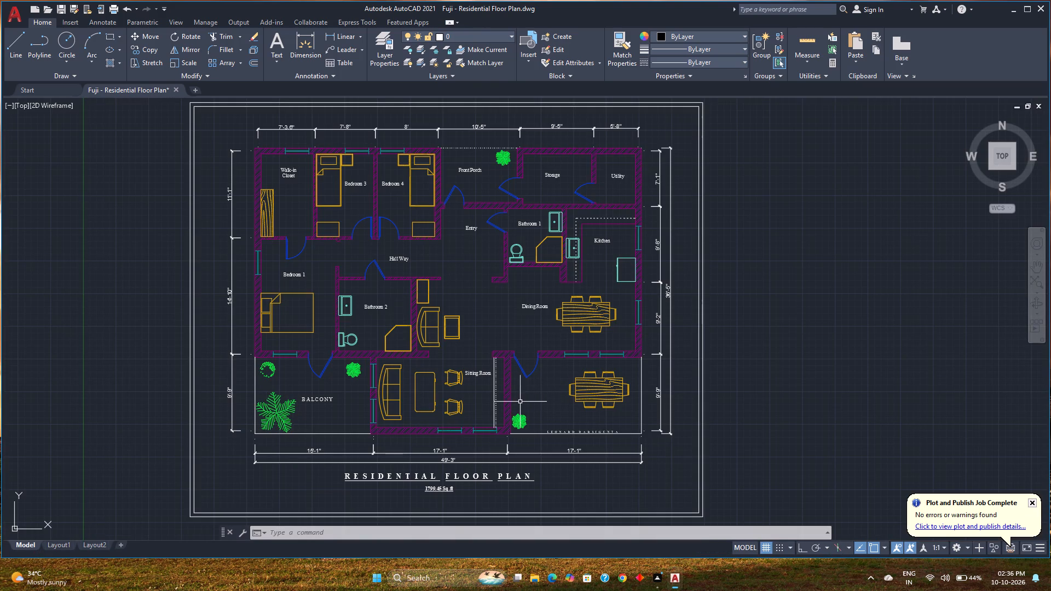
click(60, 547)
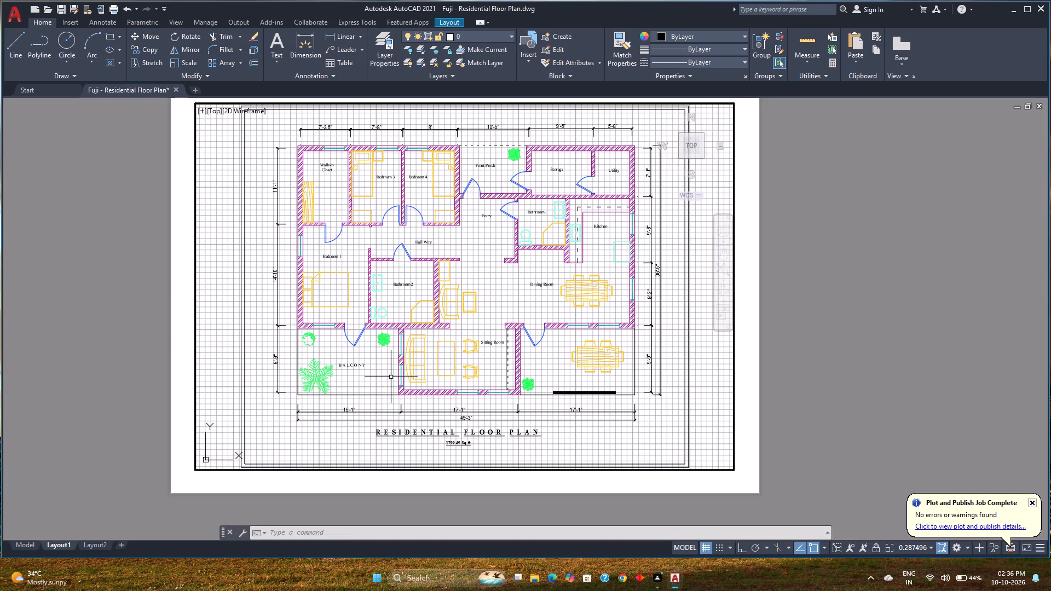
key(ctrl+p)
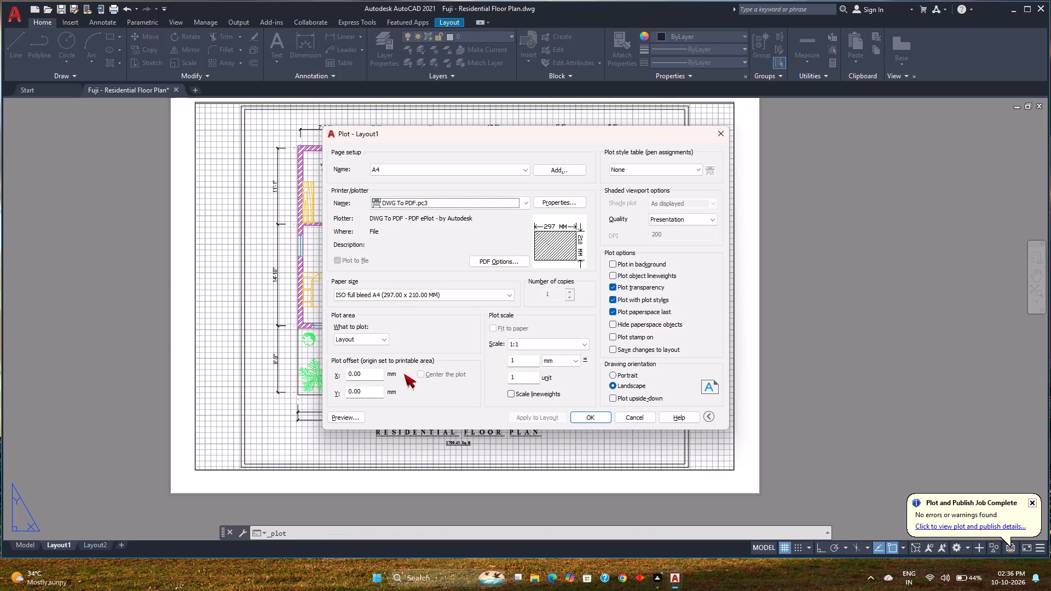
click(330, 416)
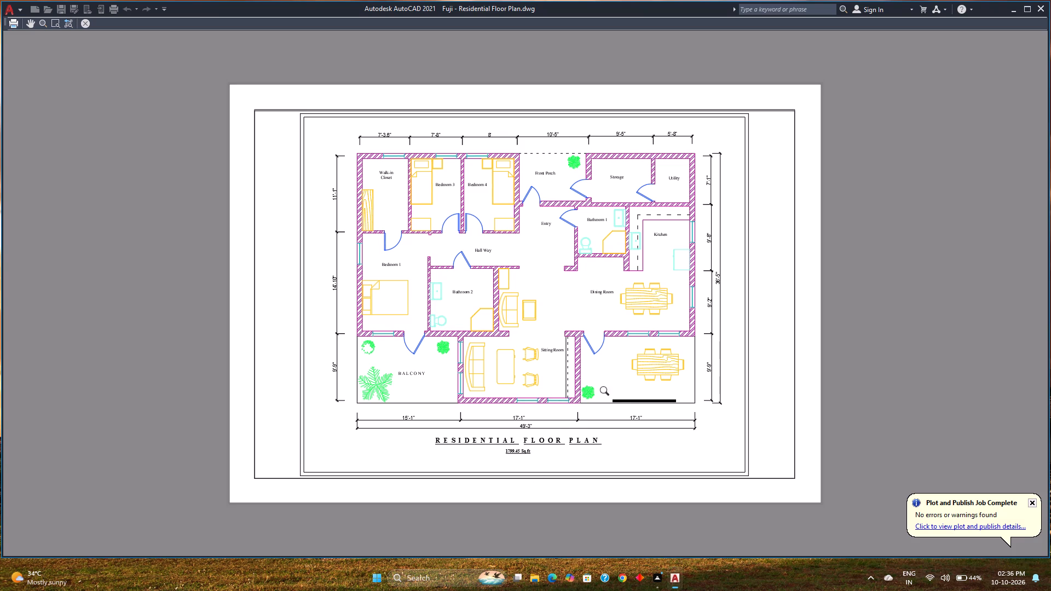
click(82, 25)
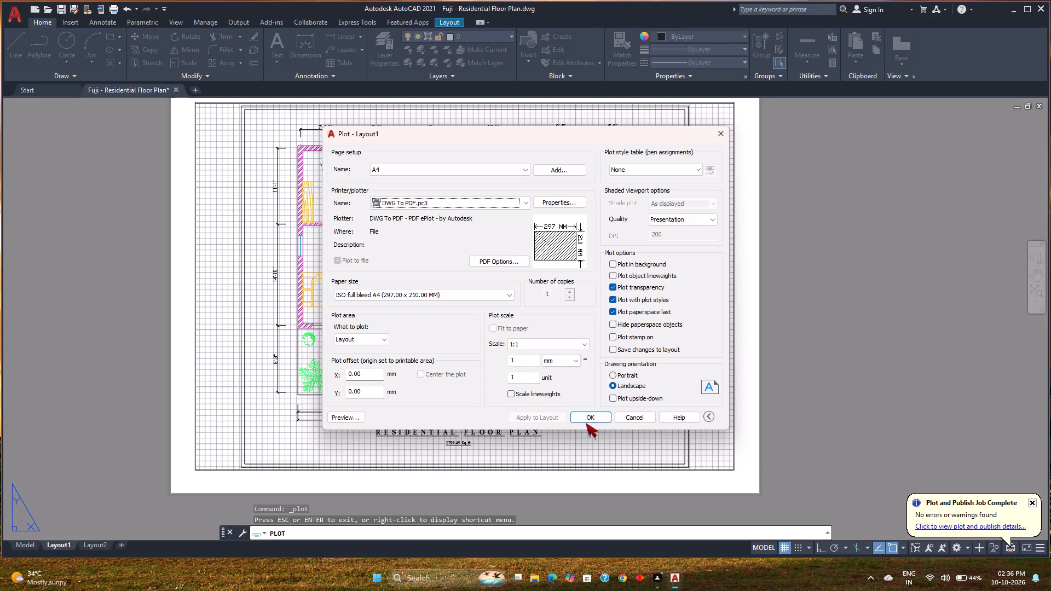
click(586, 419)
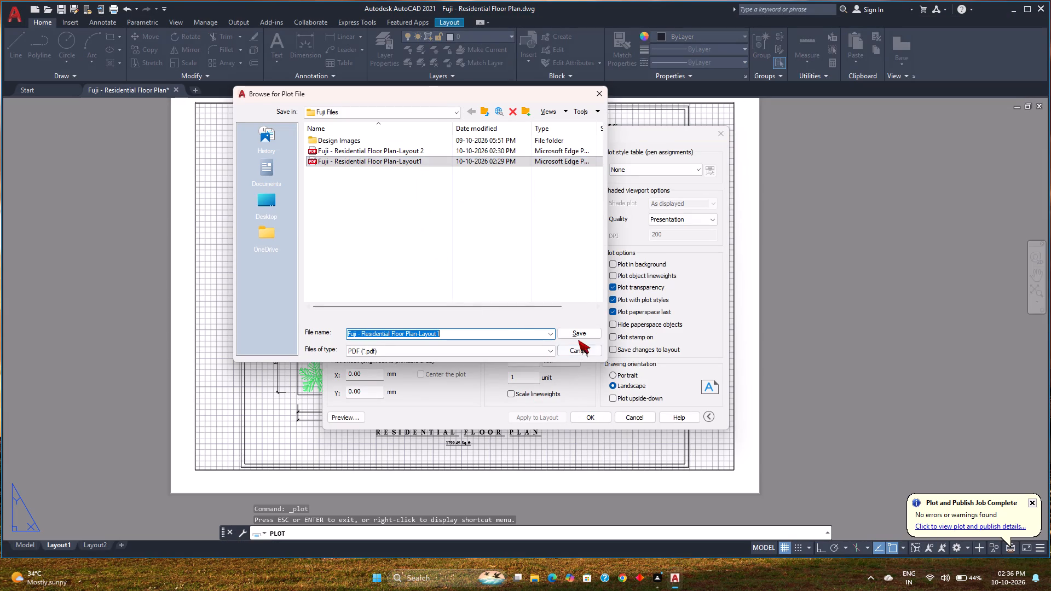
click(452, 160)
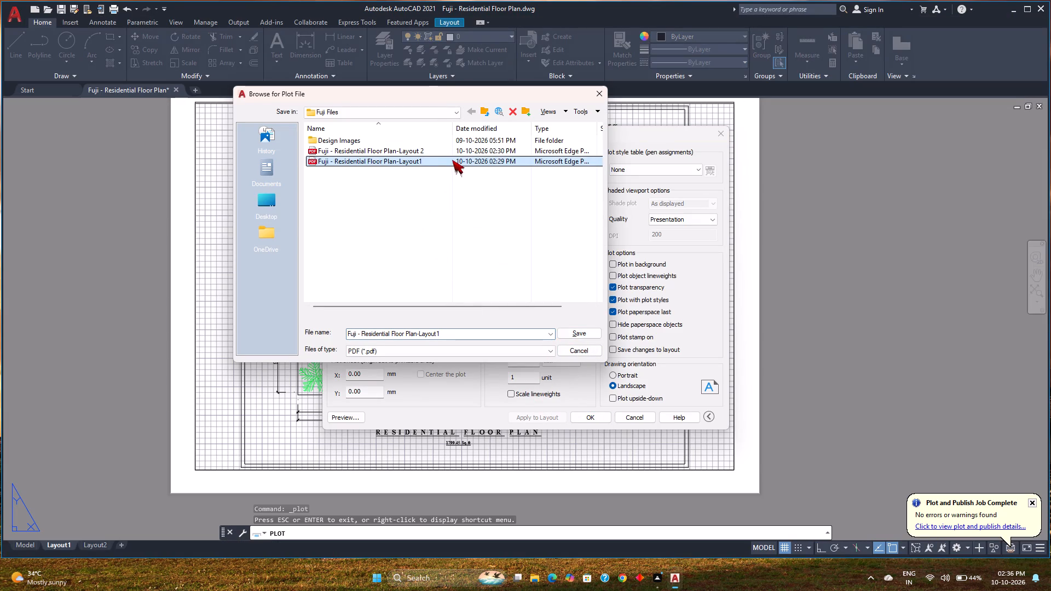
click(567, 335)
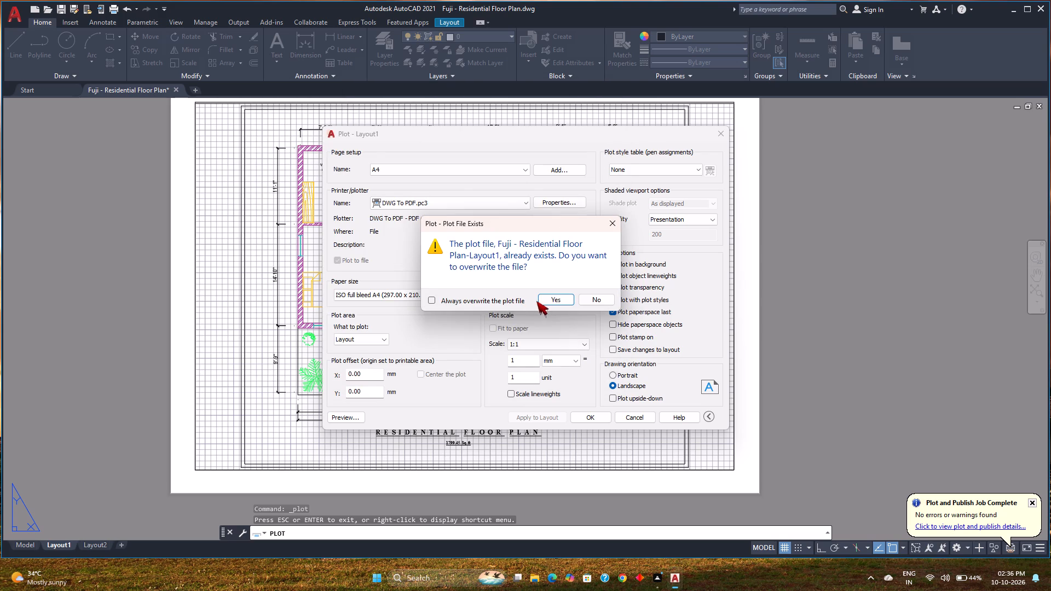
click(563, 300)
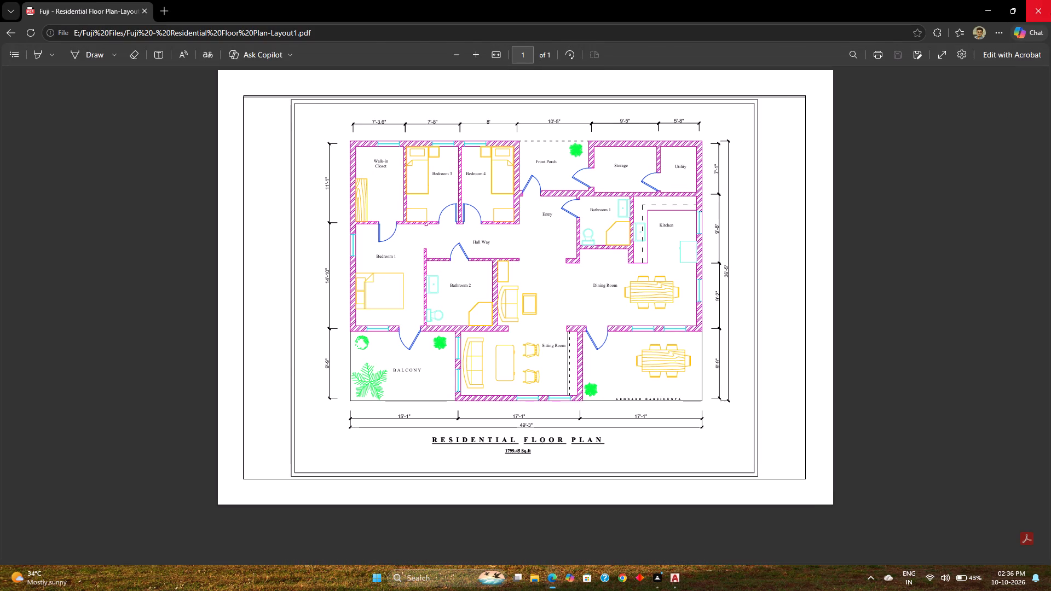
click(1050, 13)
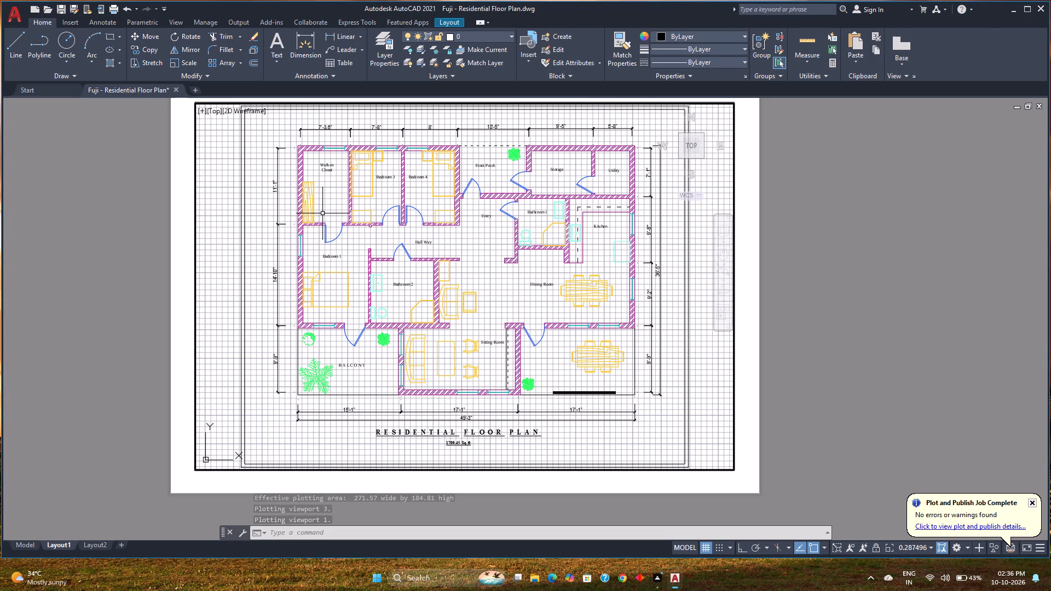
Set the Layout1 plot style table to monochrome.ctb and check the floor plan in the plot preview.
key(ctrl+p)
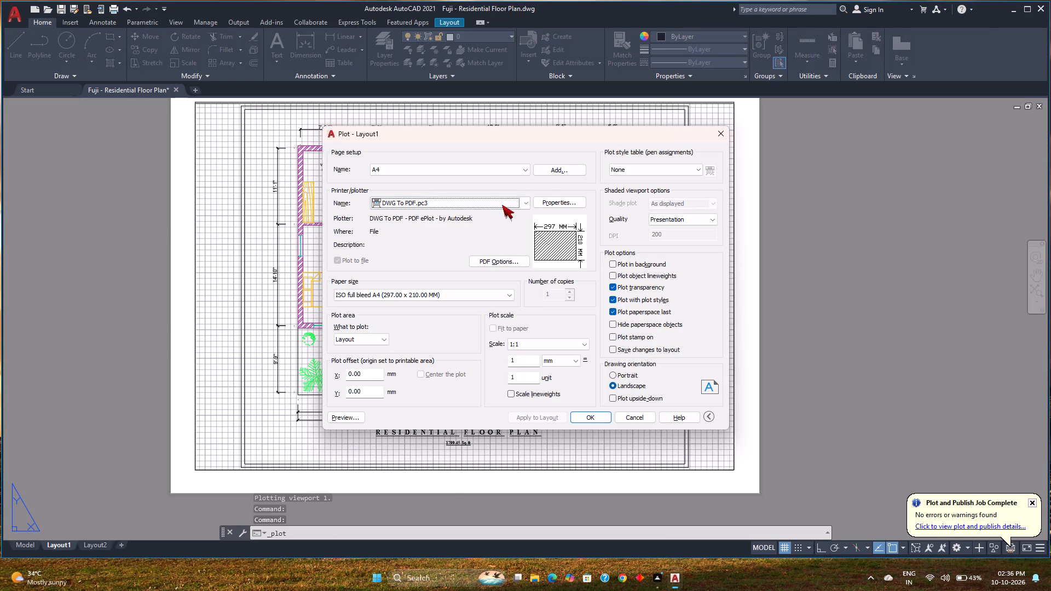
click(663, 177)
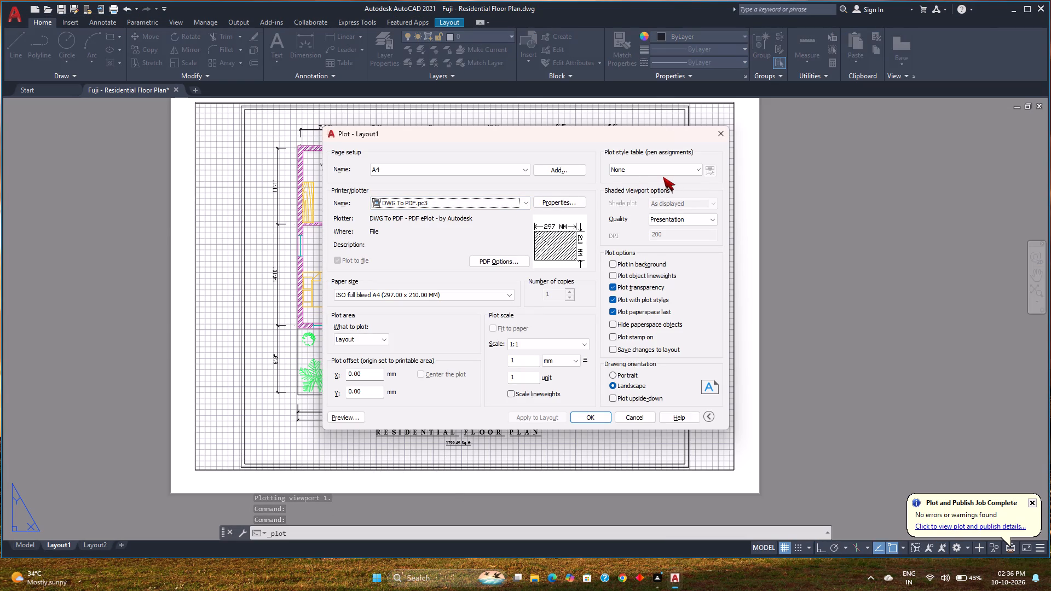
click(659, 173)
click(656, 216)
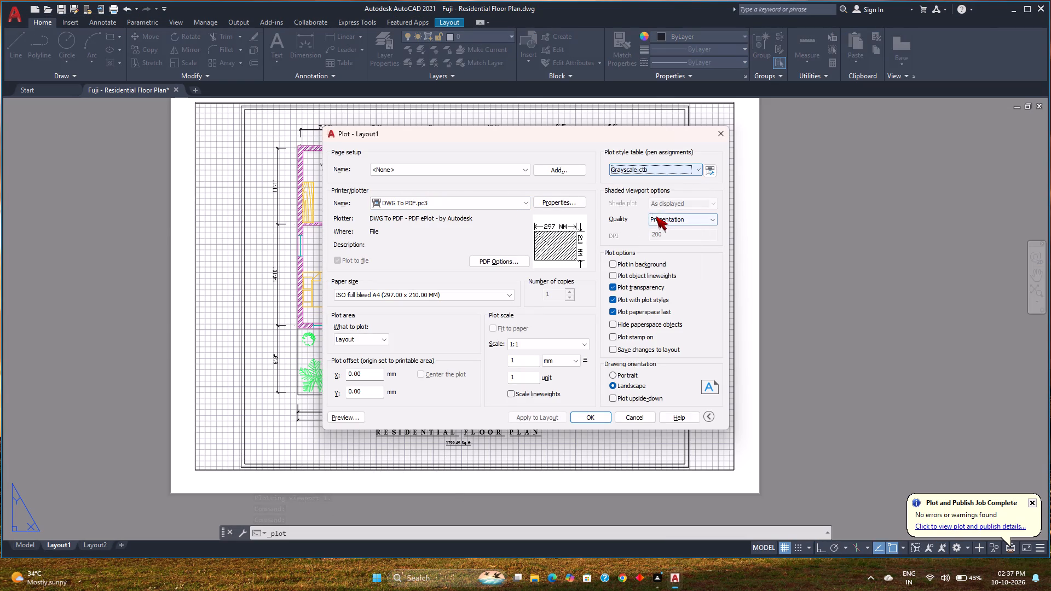
click(636, 167)
click(643, 223)
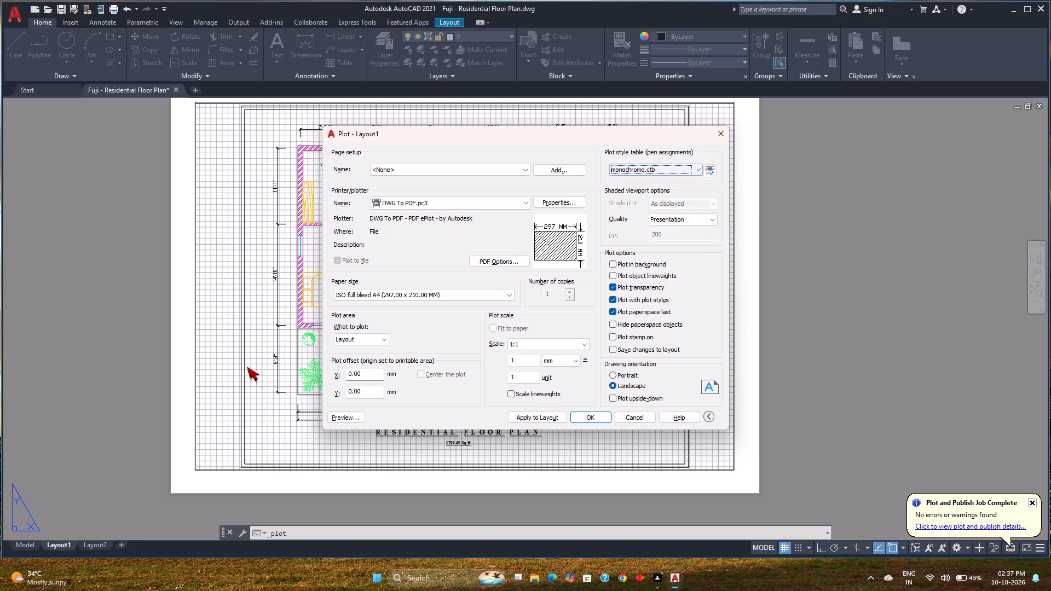
click(342, 415)
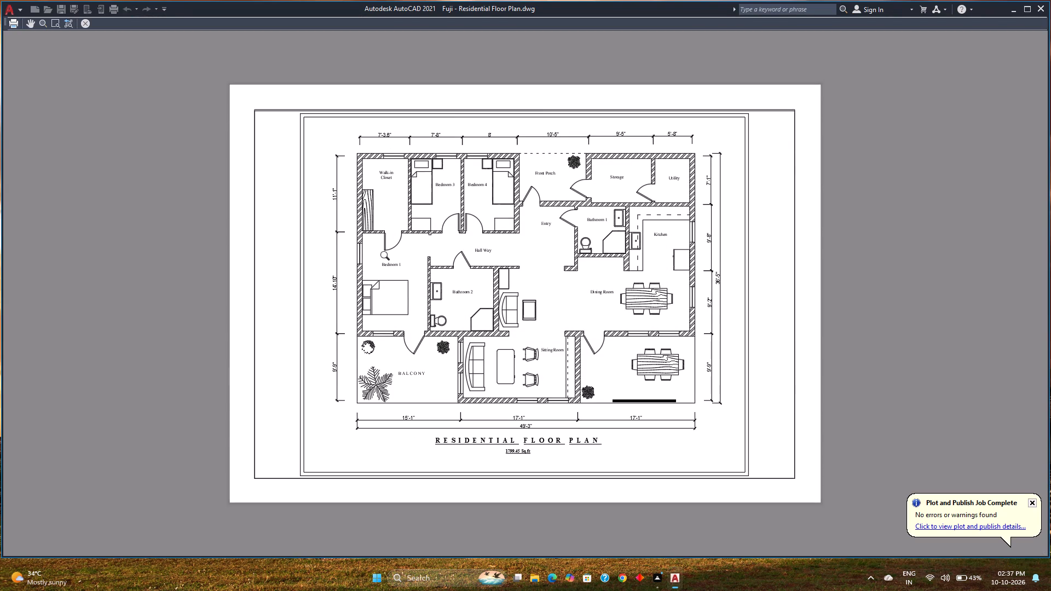
scroll(565, 310, up, 4)
scroll(562, 314, down, 3)
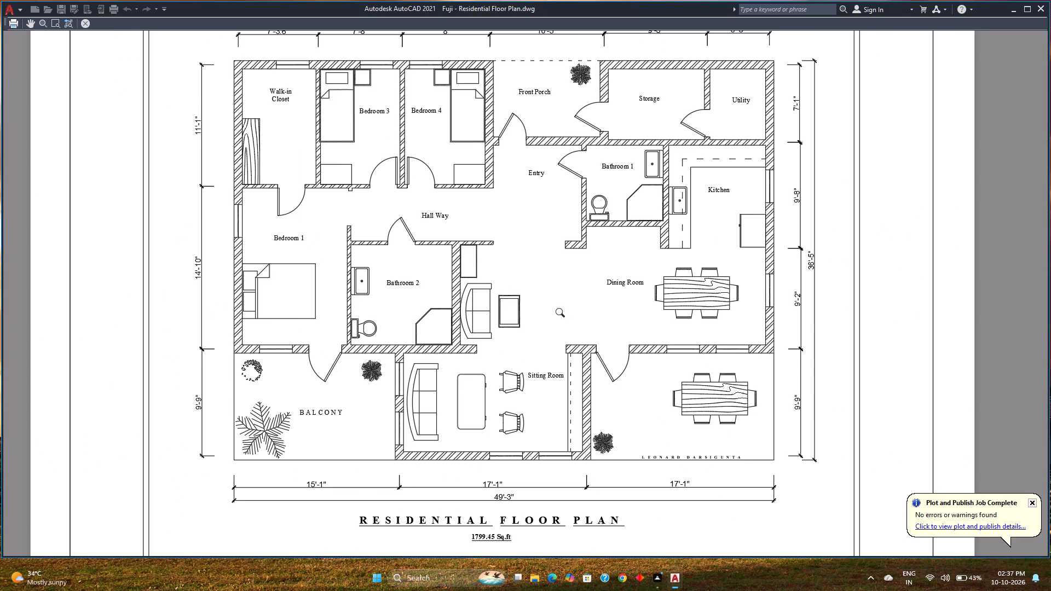
scroll(557, 314, up, 1)
scroll(555, 316, down, 1)
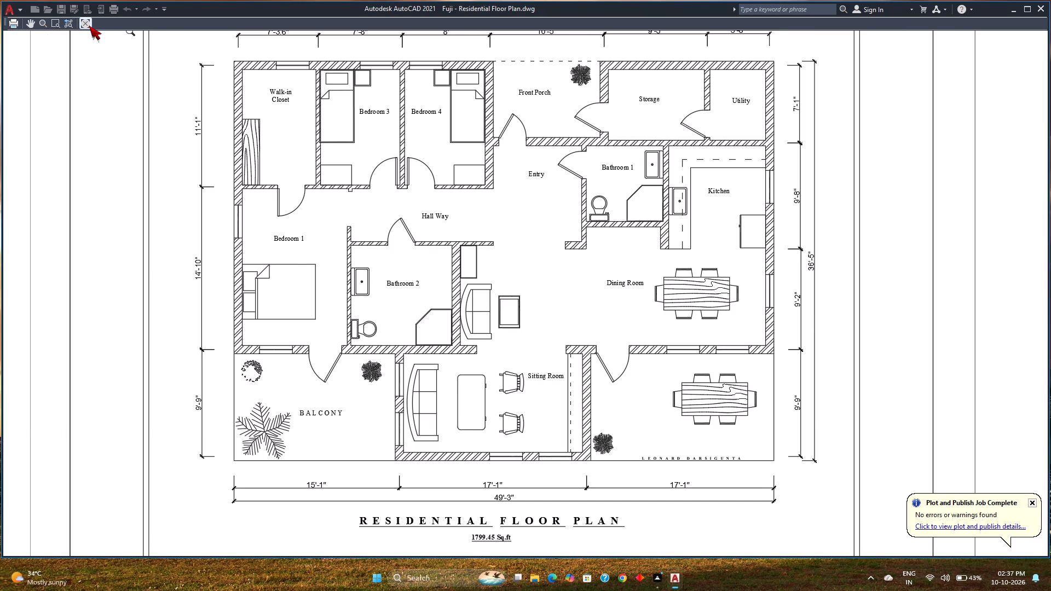
click(89, 26)
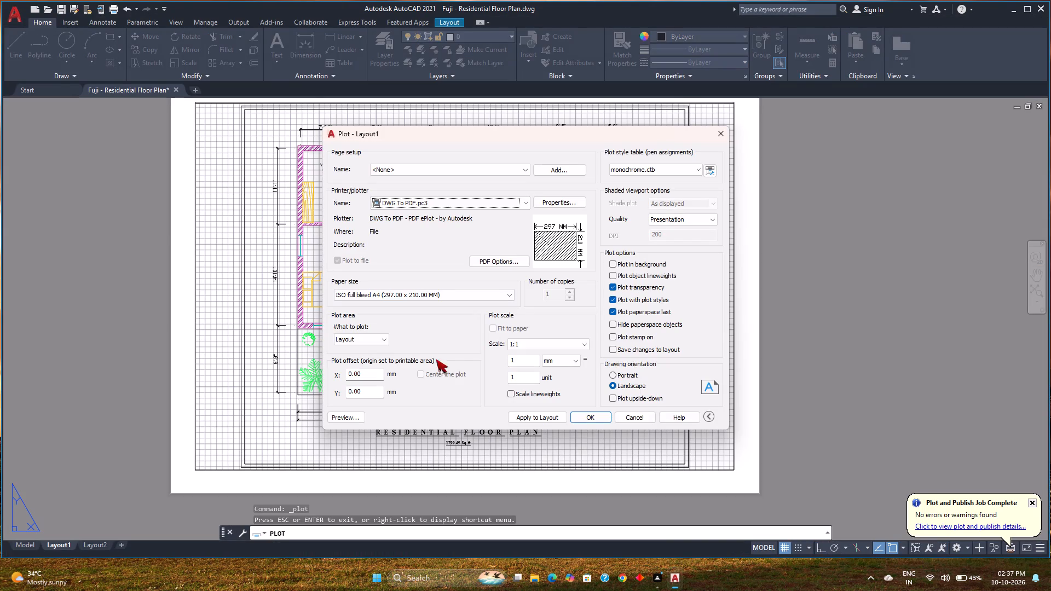
Plot the monochrome layout to PDF, overwriting the existing file Fuji - Residential Floor Plan-Layout 2.
click(580, 421)
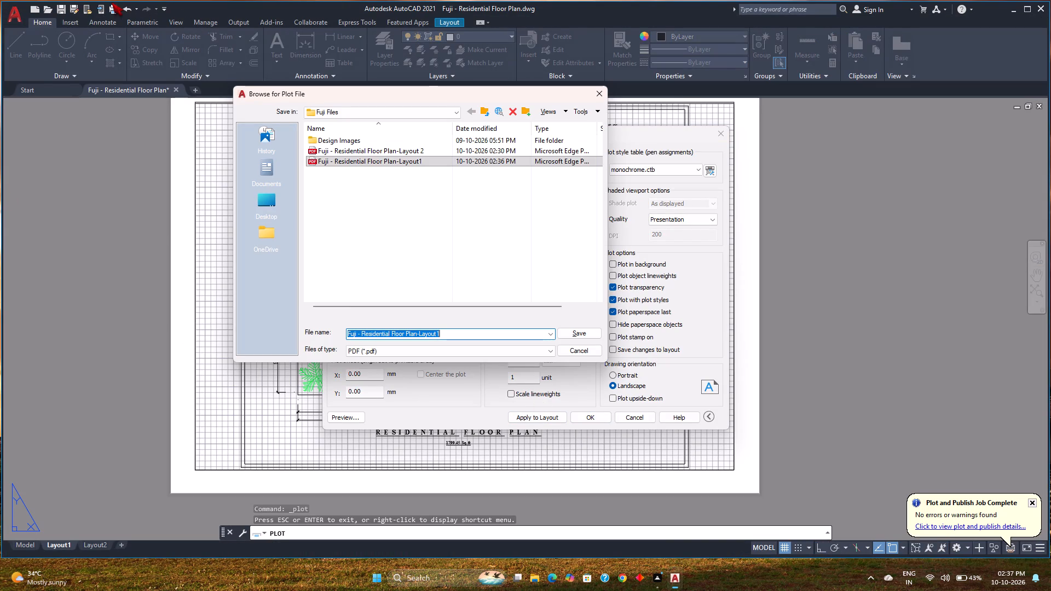
click(469, 153)
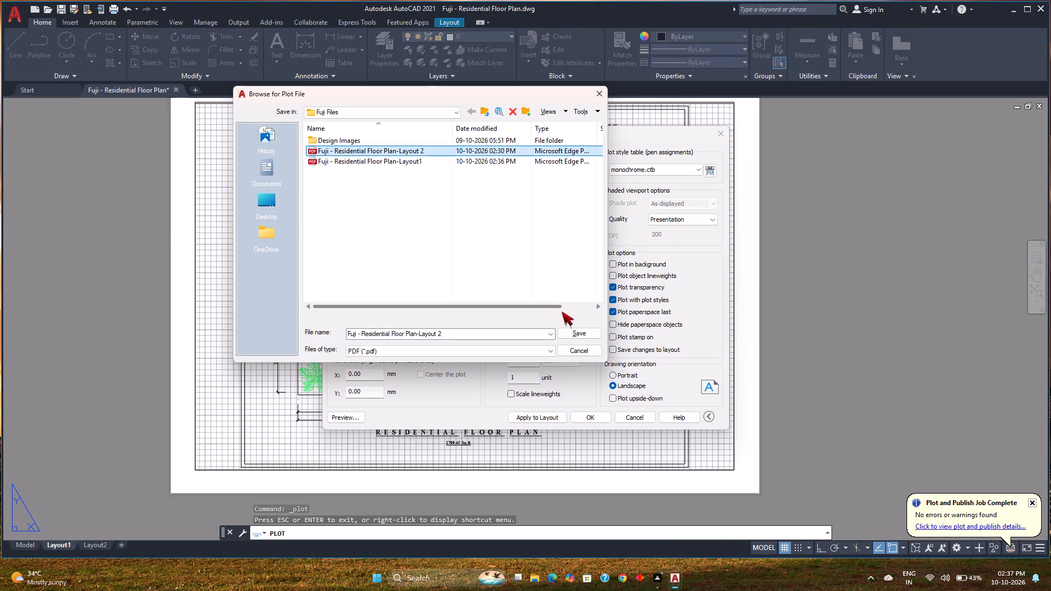
click(585, 330)
click(571, 300)
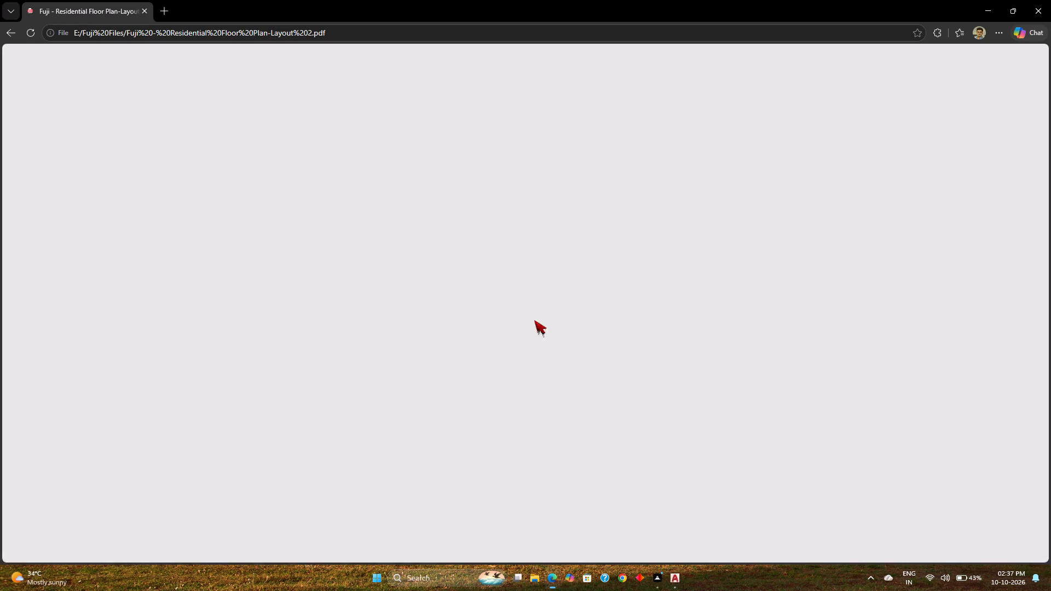
click(1050, 0)
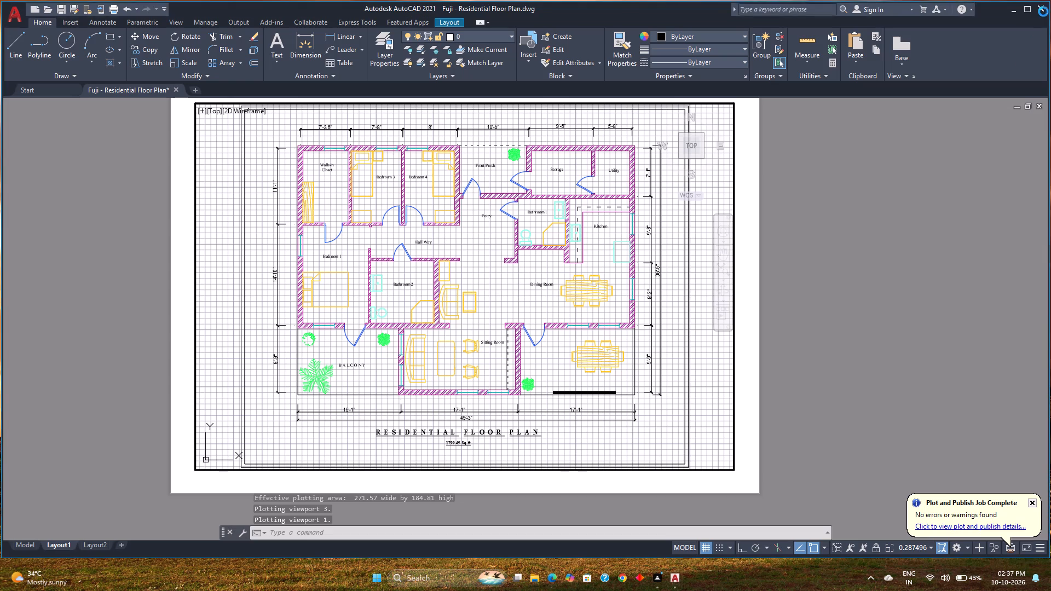
Return to model space and save the floor plan drawing.
click(28, 544)
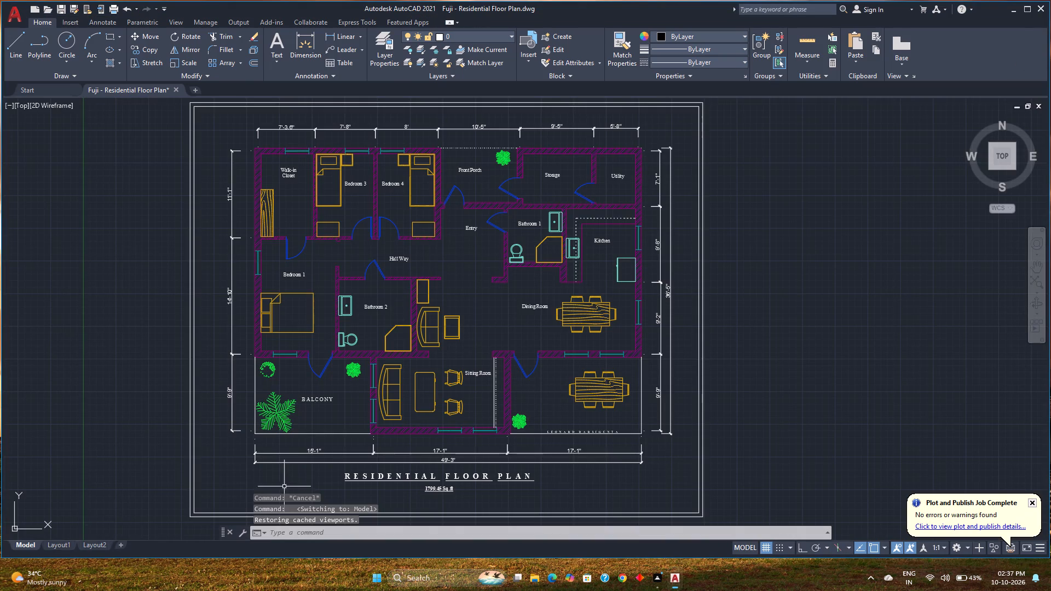
key(ctrl+s)
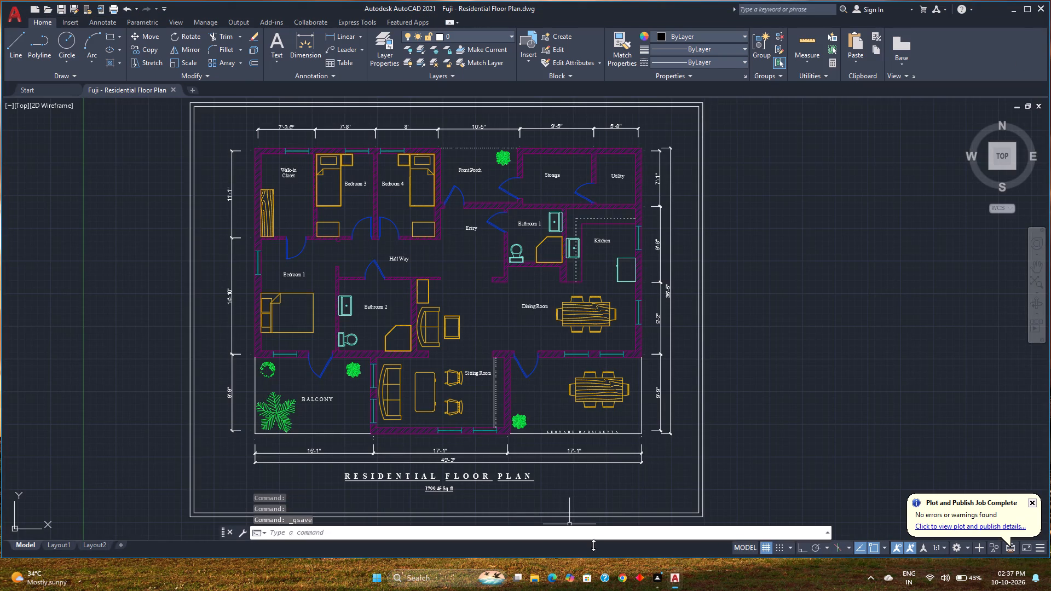
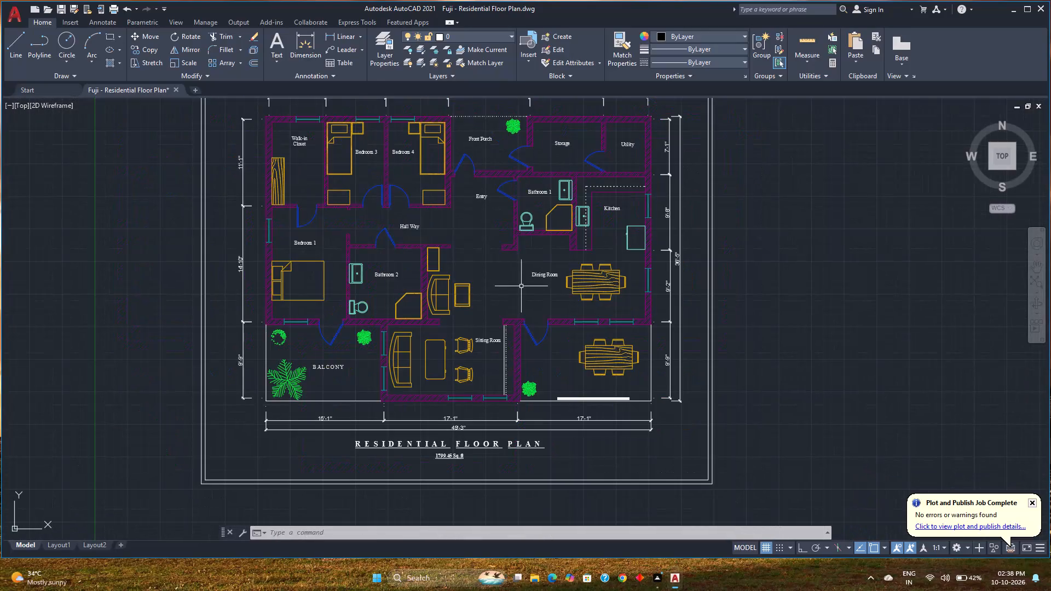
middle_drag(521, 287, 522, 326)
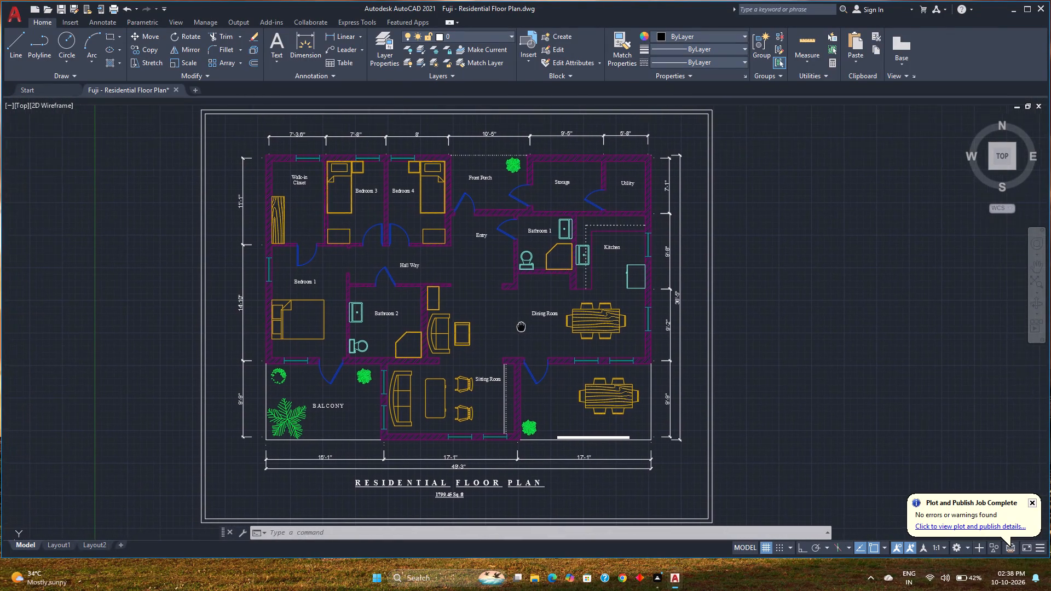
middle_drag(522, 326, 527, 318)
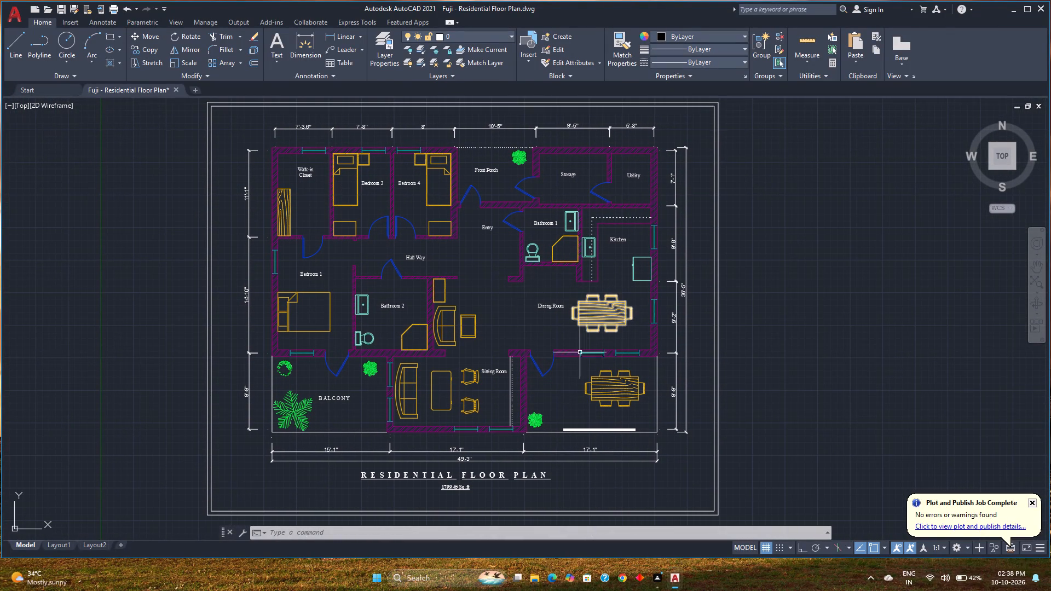